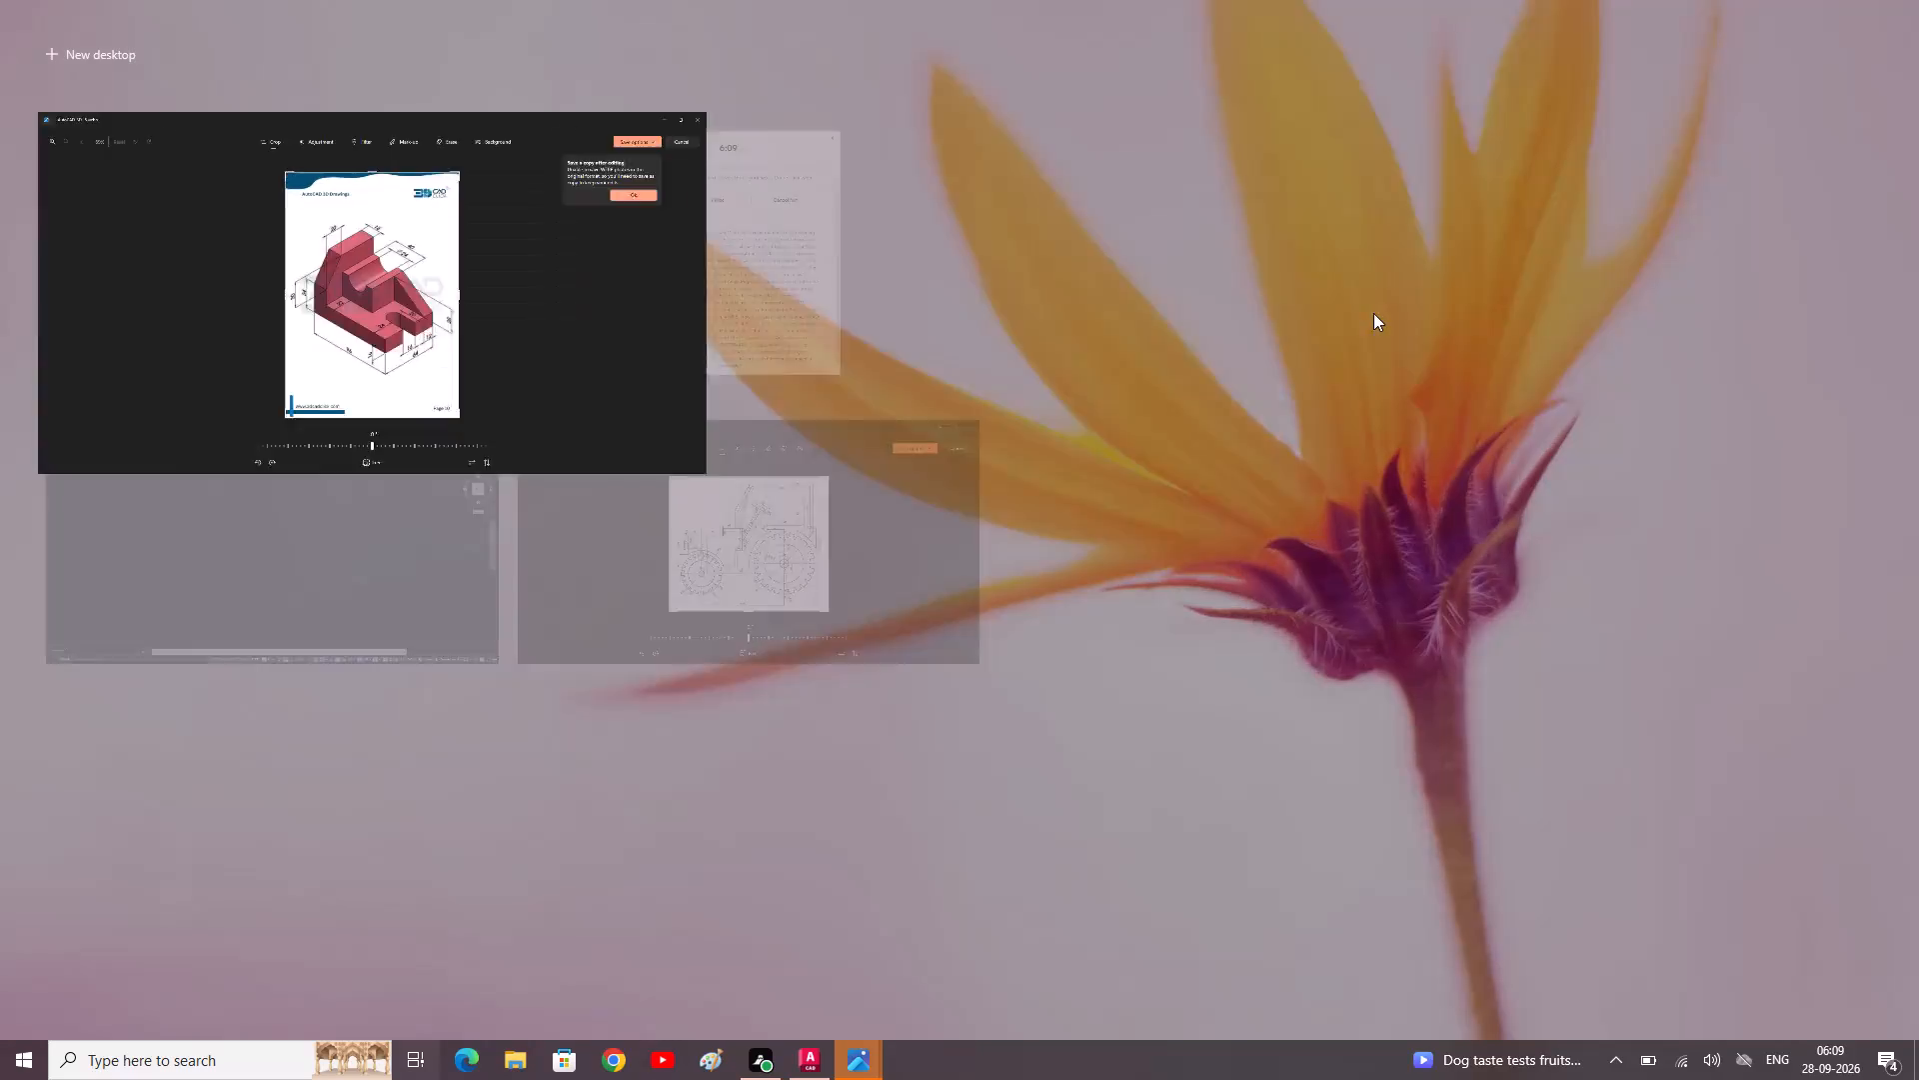
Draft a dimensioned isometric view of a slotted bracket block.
Arrange Drawing5 in AutoCAD and the reference image AutoCAD-3D- 5.webp side by side, giving the drawing the wider share.
click(397, 511)
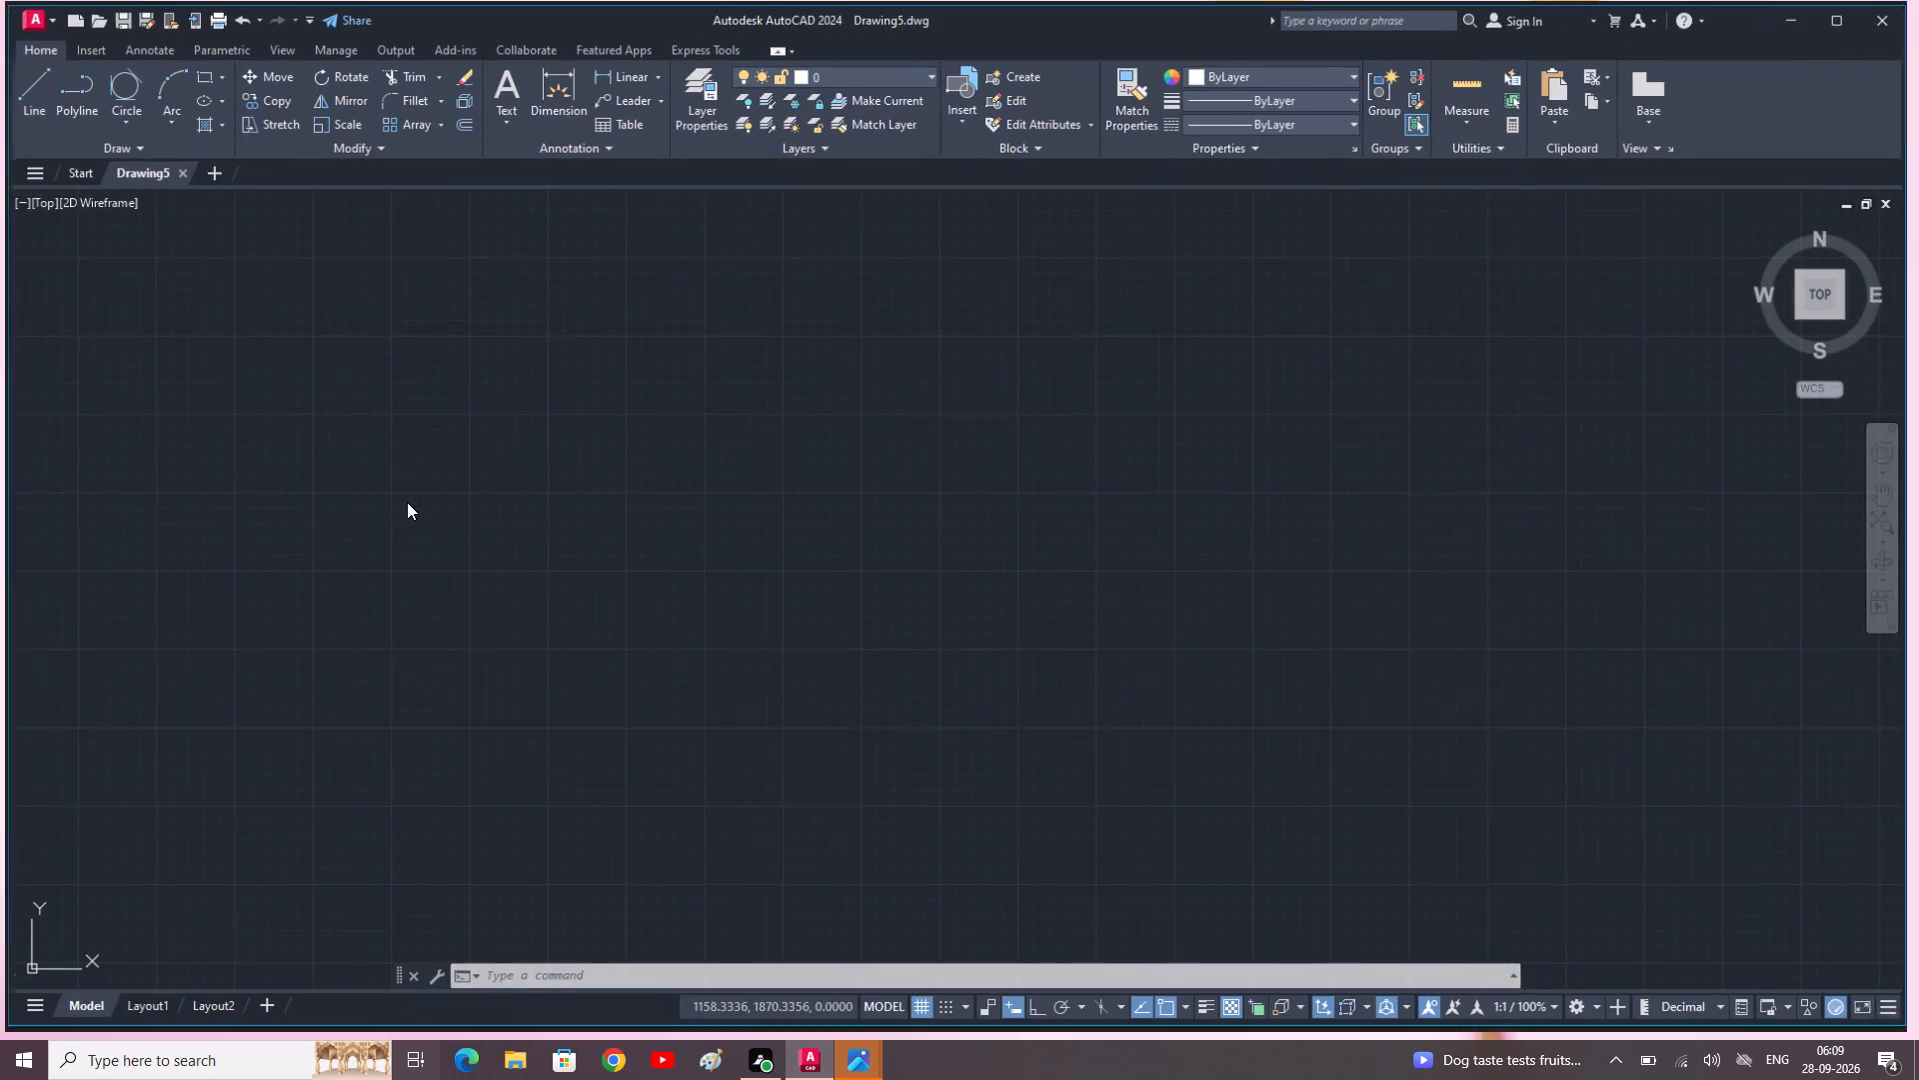
scroll(948, 417, down, 3)
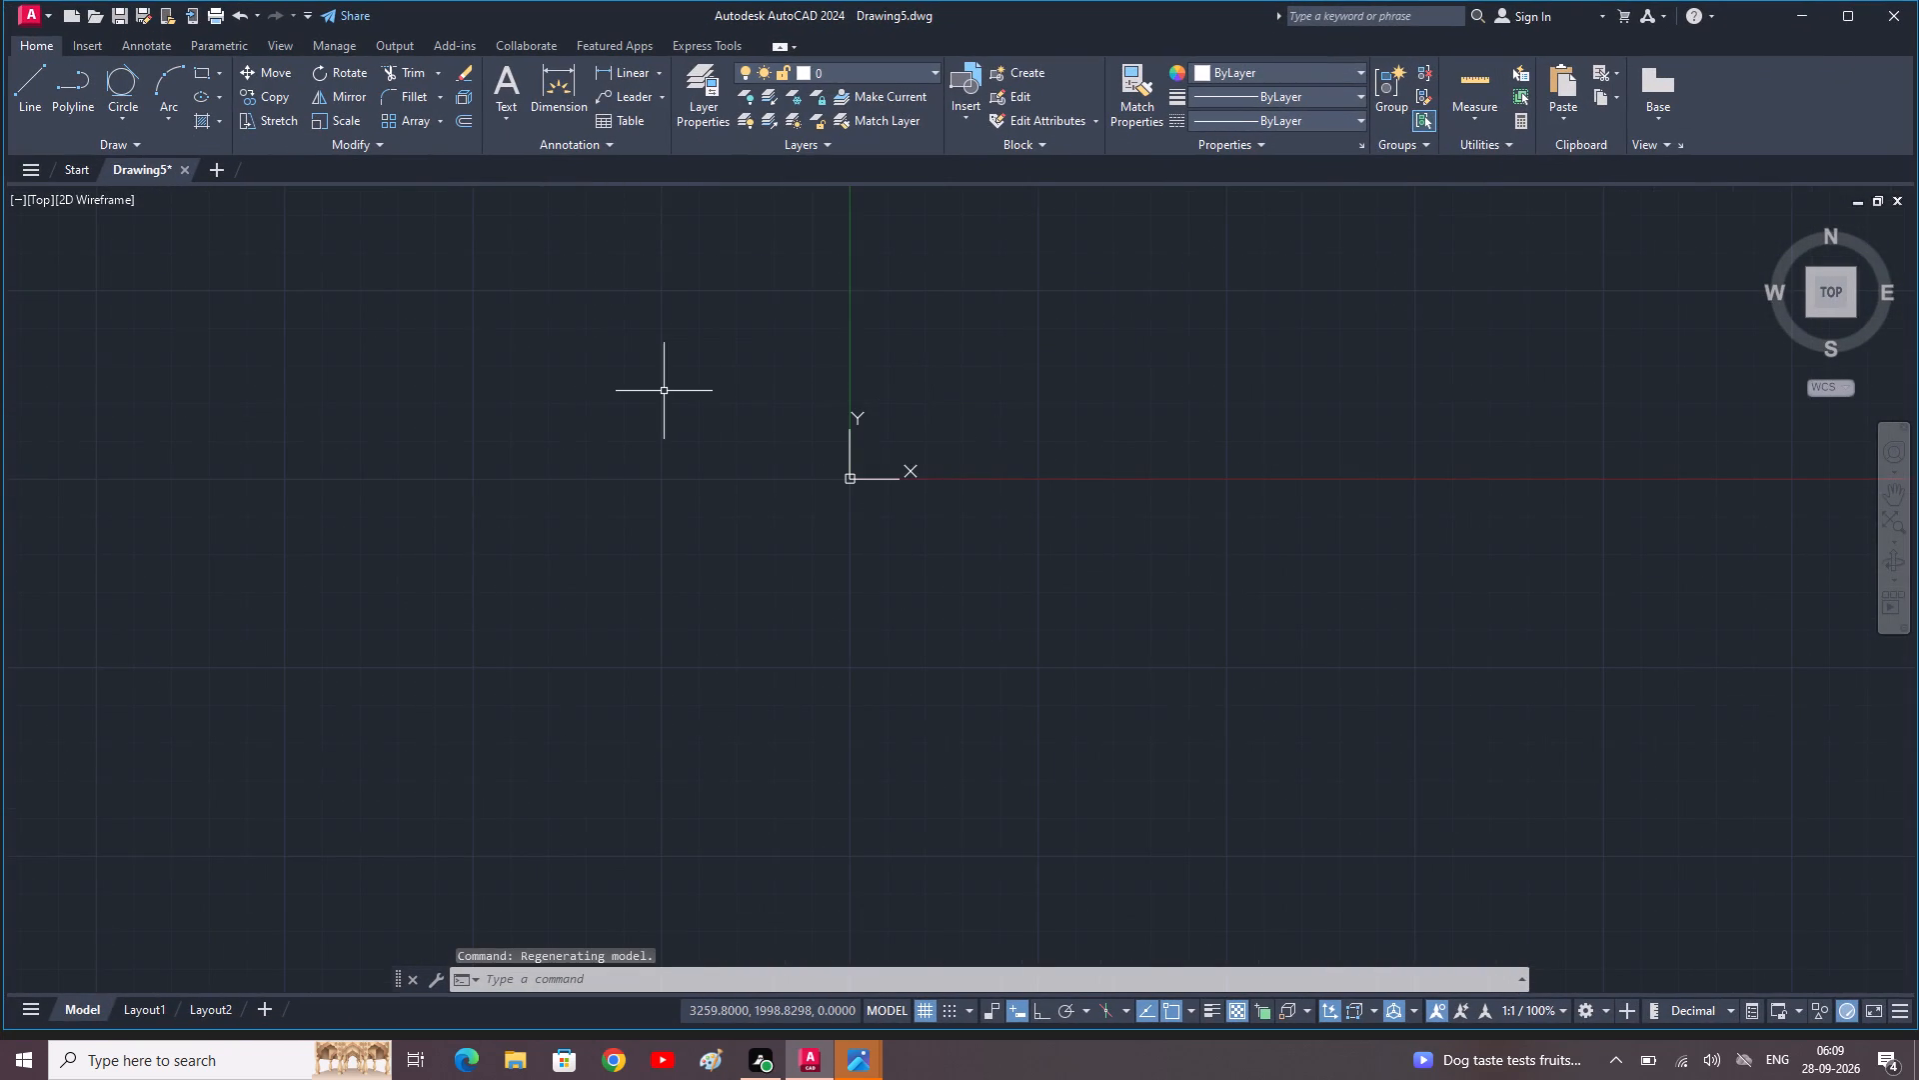
click(670, 388)
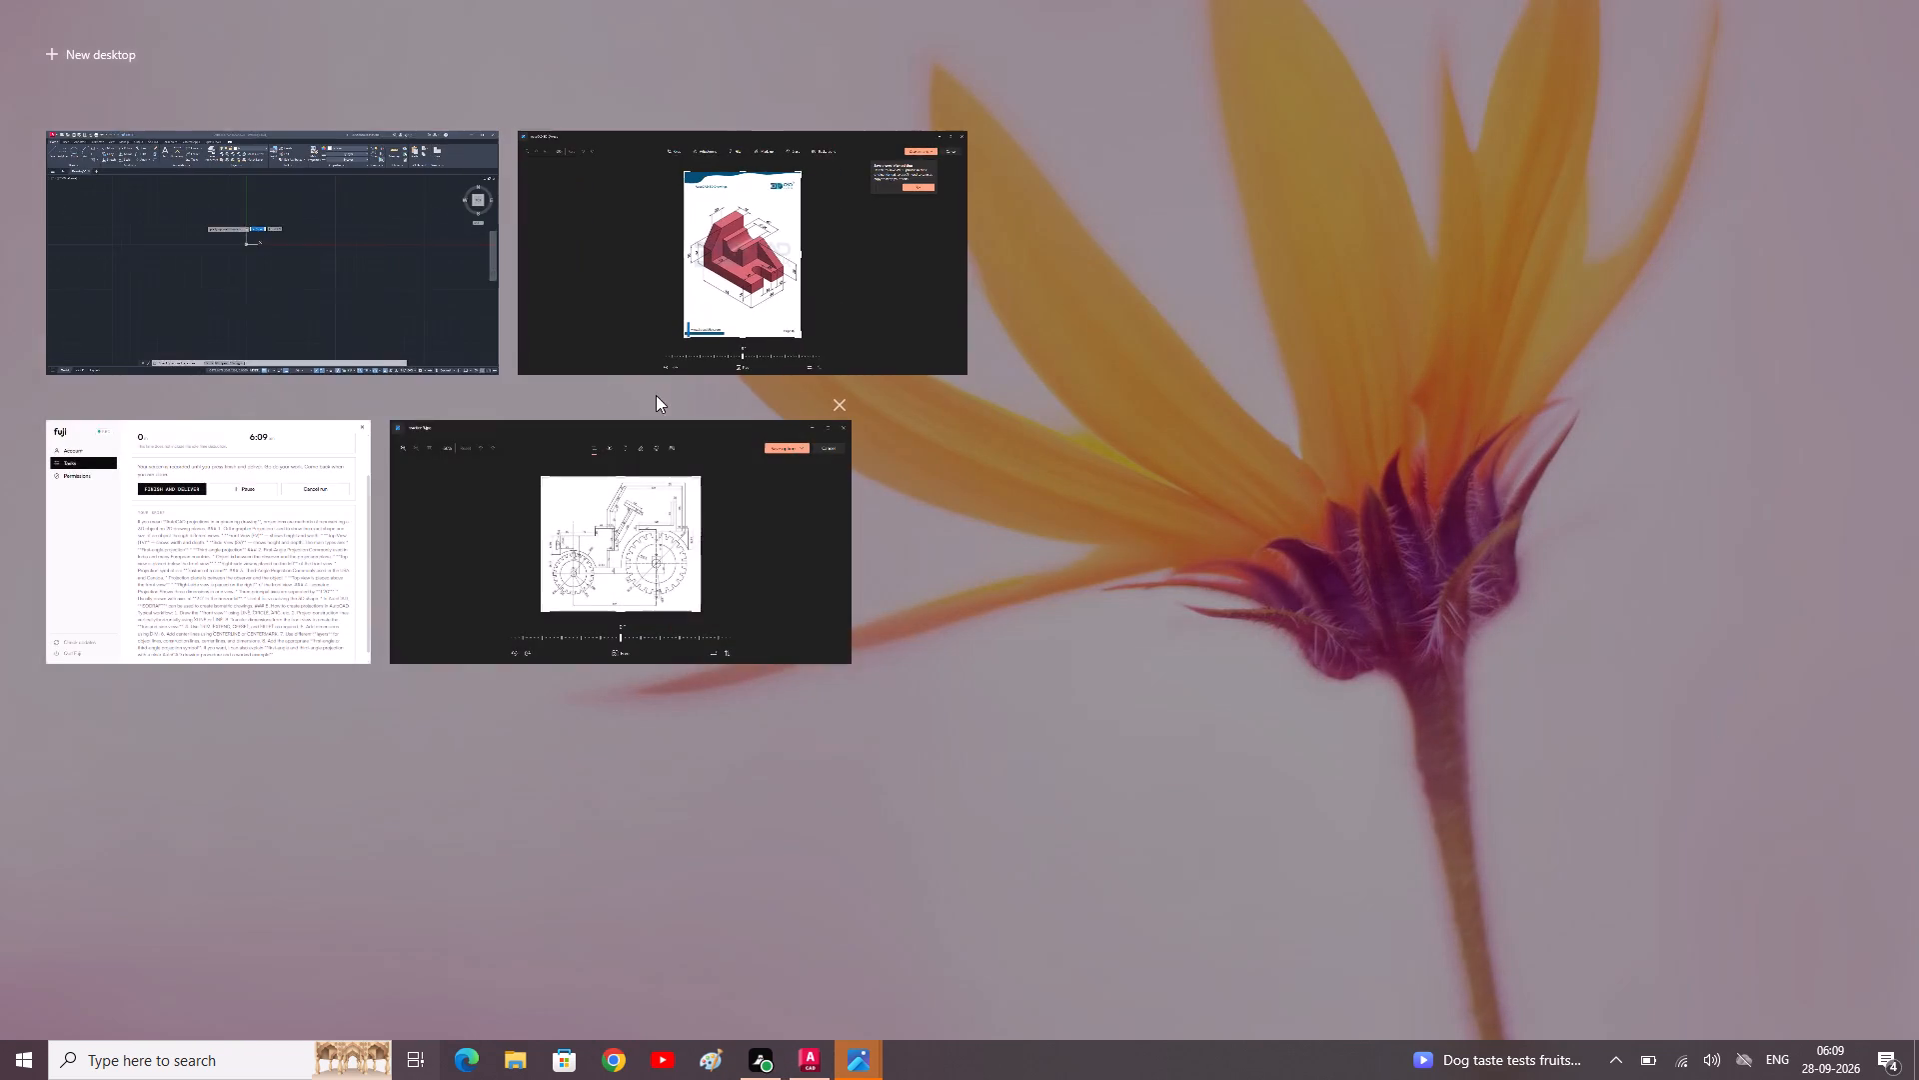
right_click(404, 245)
click(472, 273)
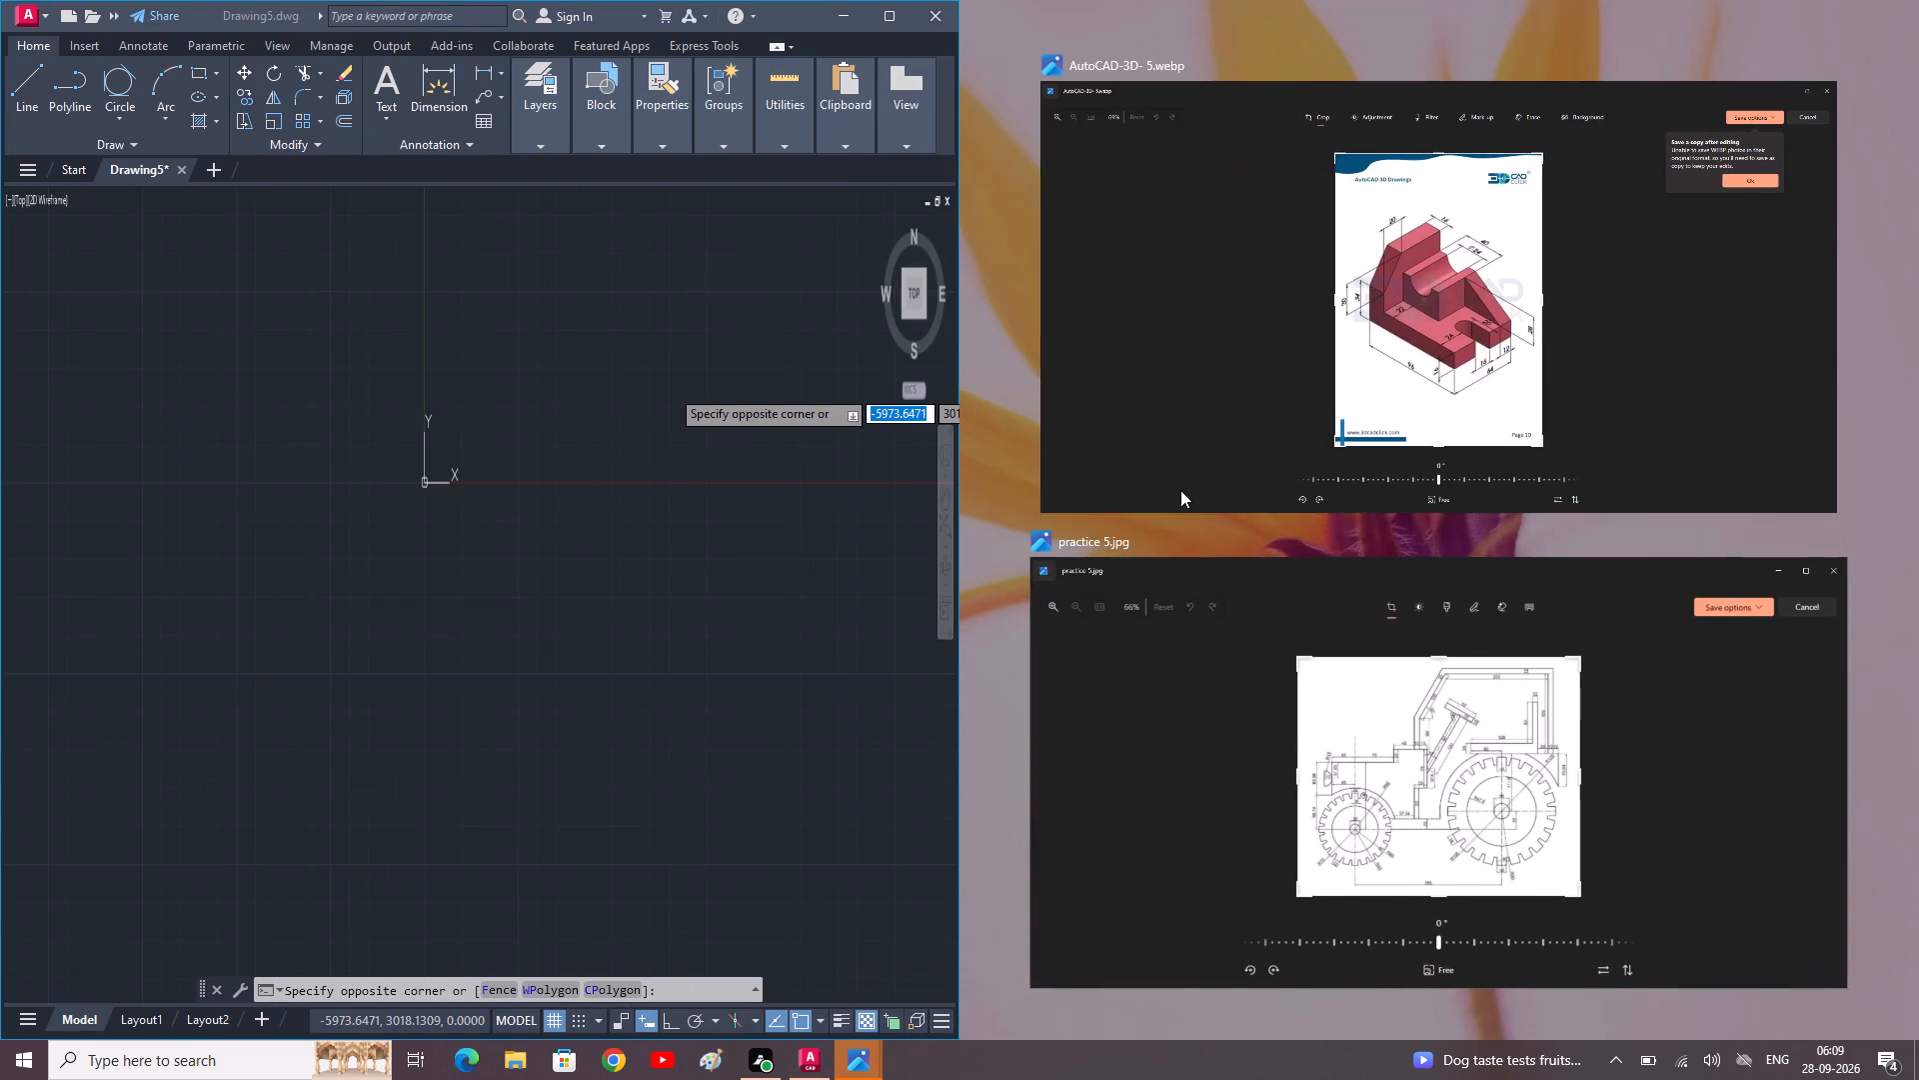
click(1352, 402)
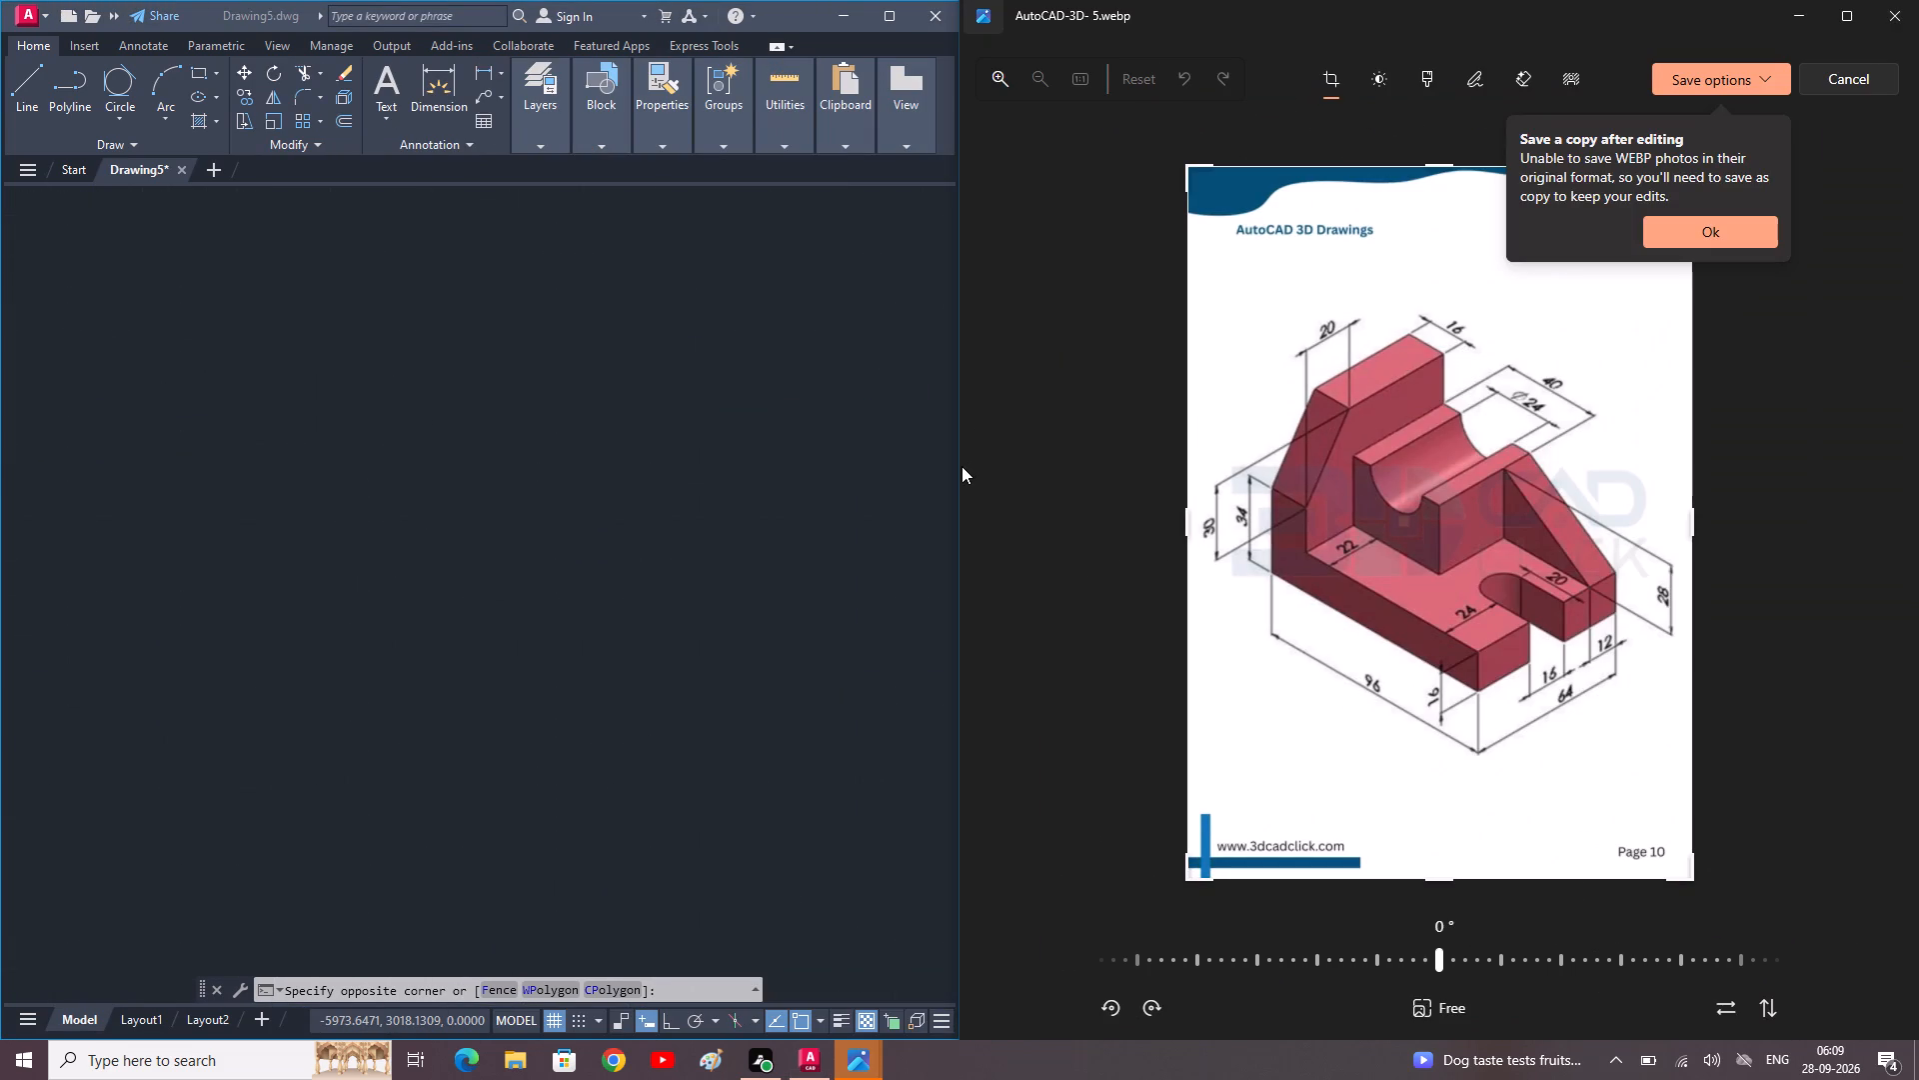
drag(956, 469, 1173, 467)
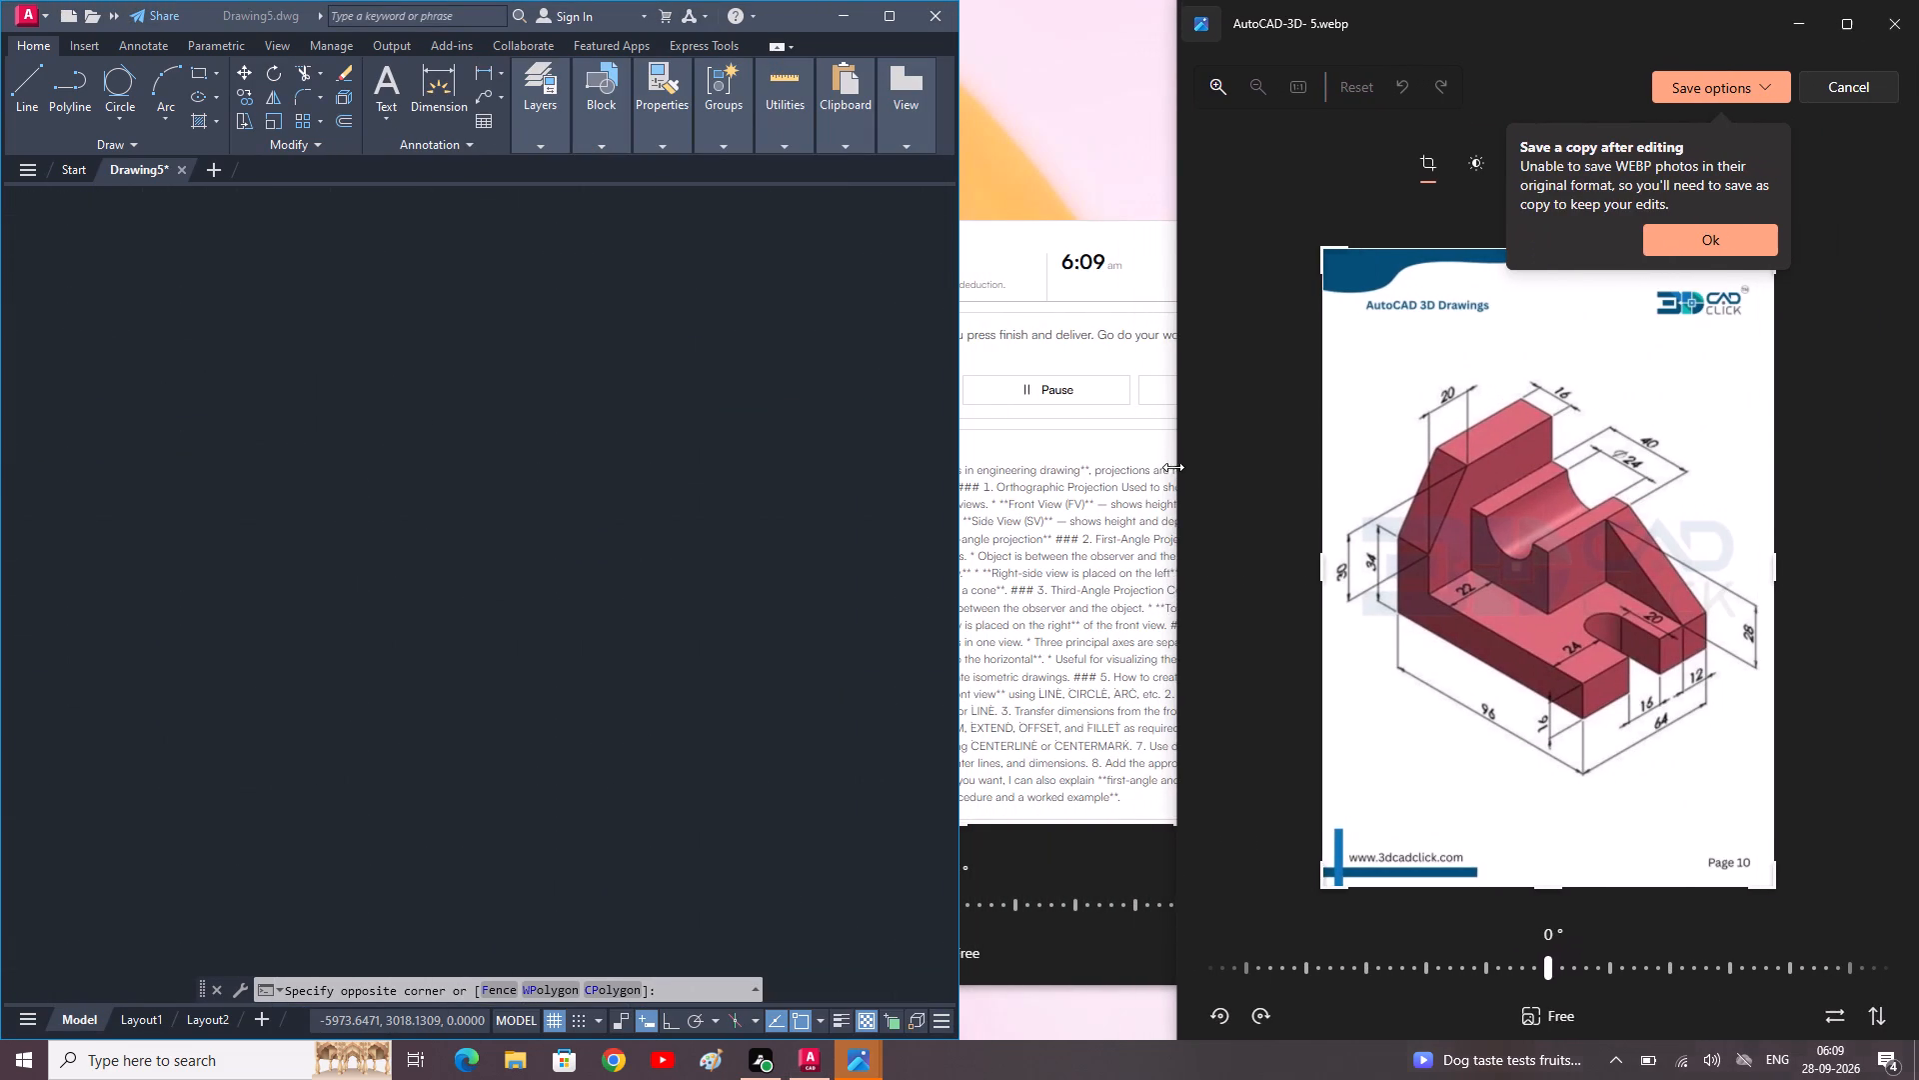
drag(959, 442, 1001, 445)
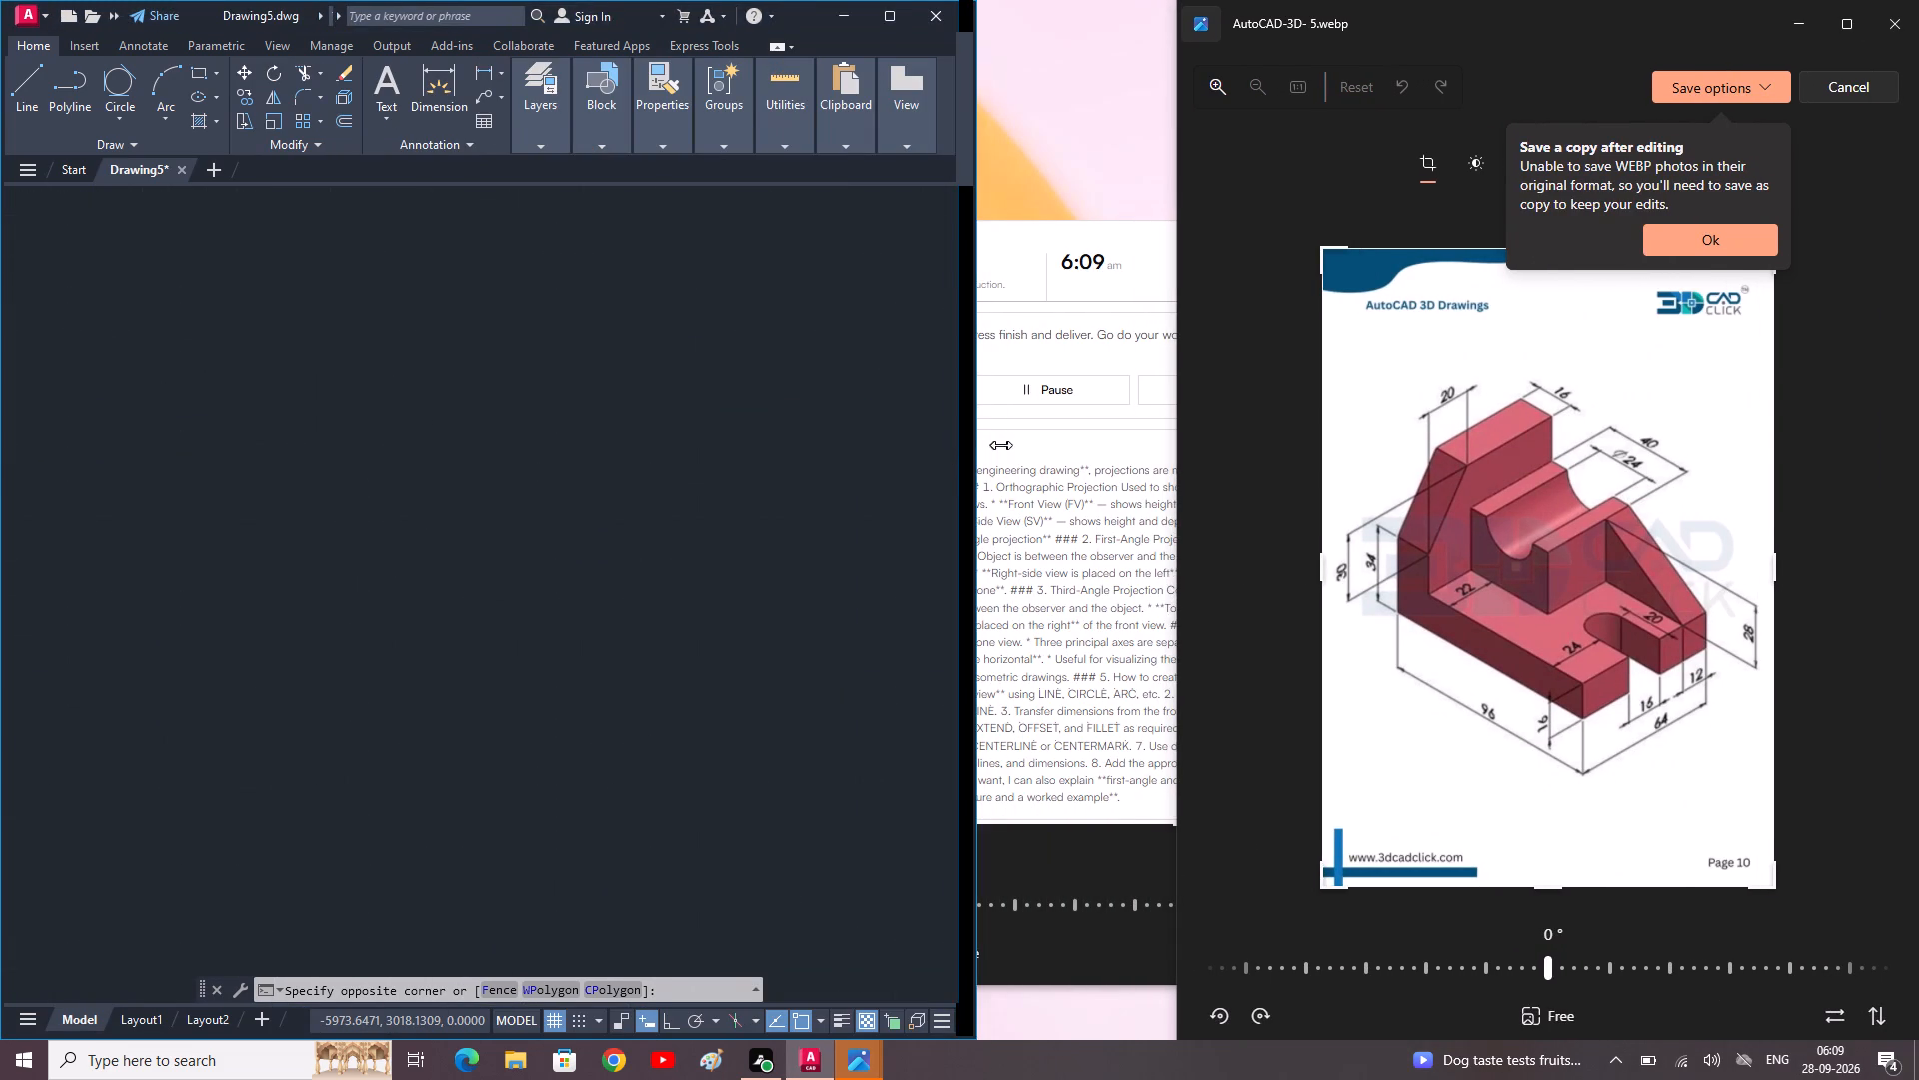
drag(1001, 445, 1189, 449)
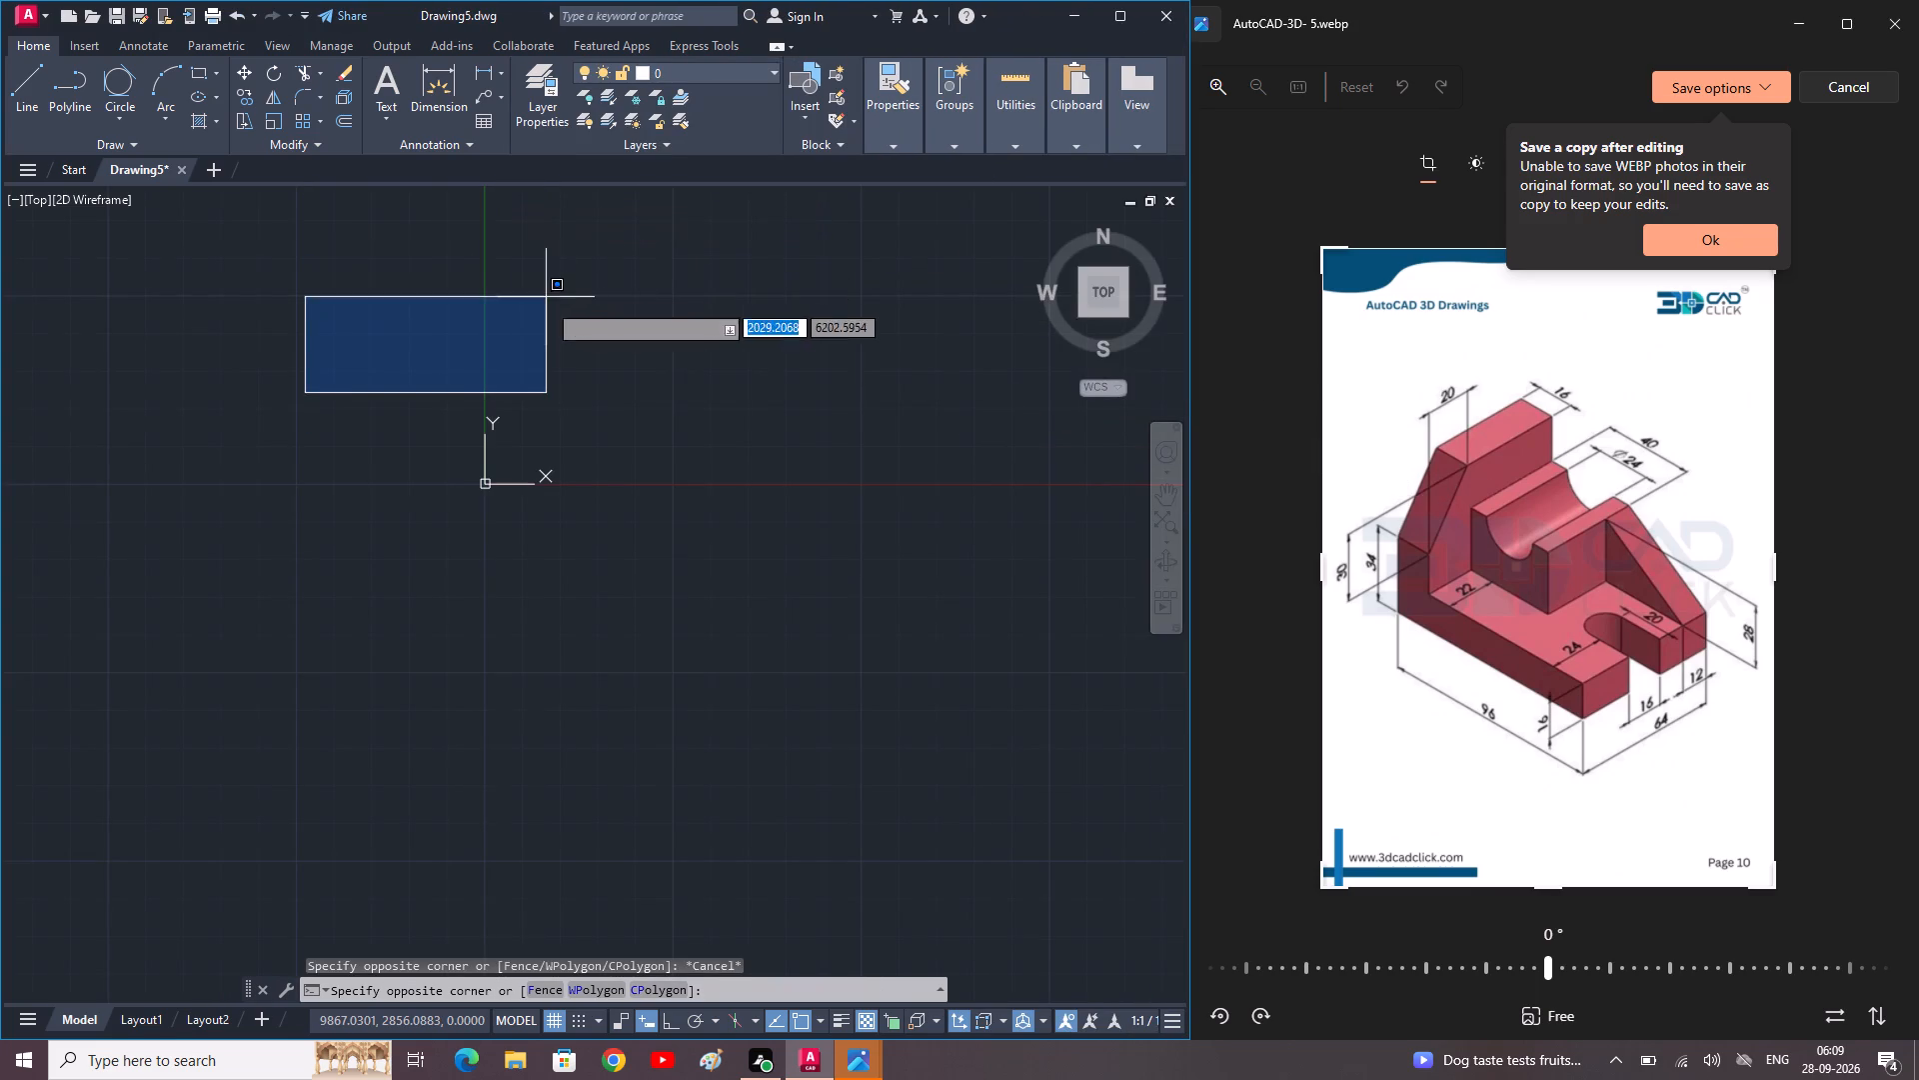
click(584, 357)
key(Escape)
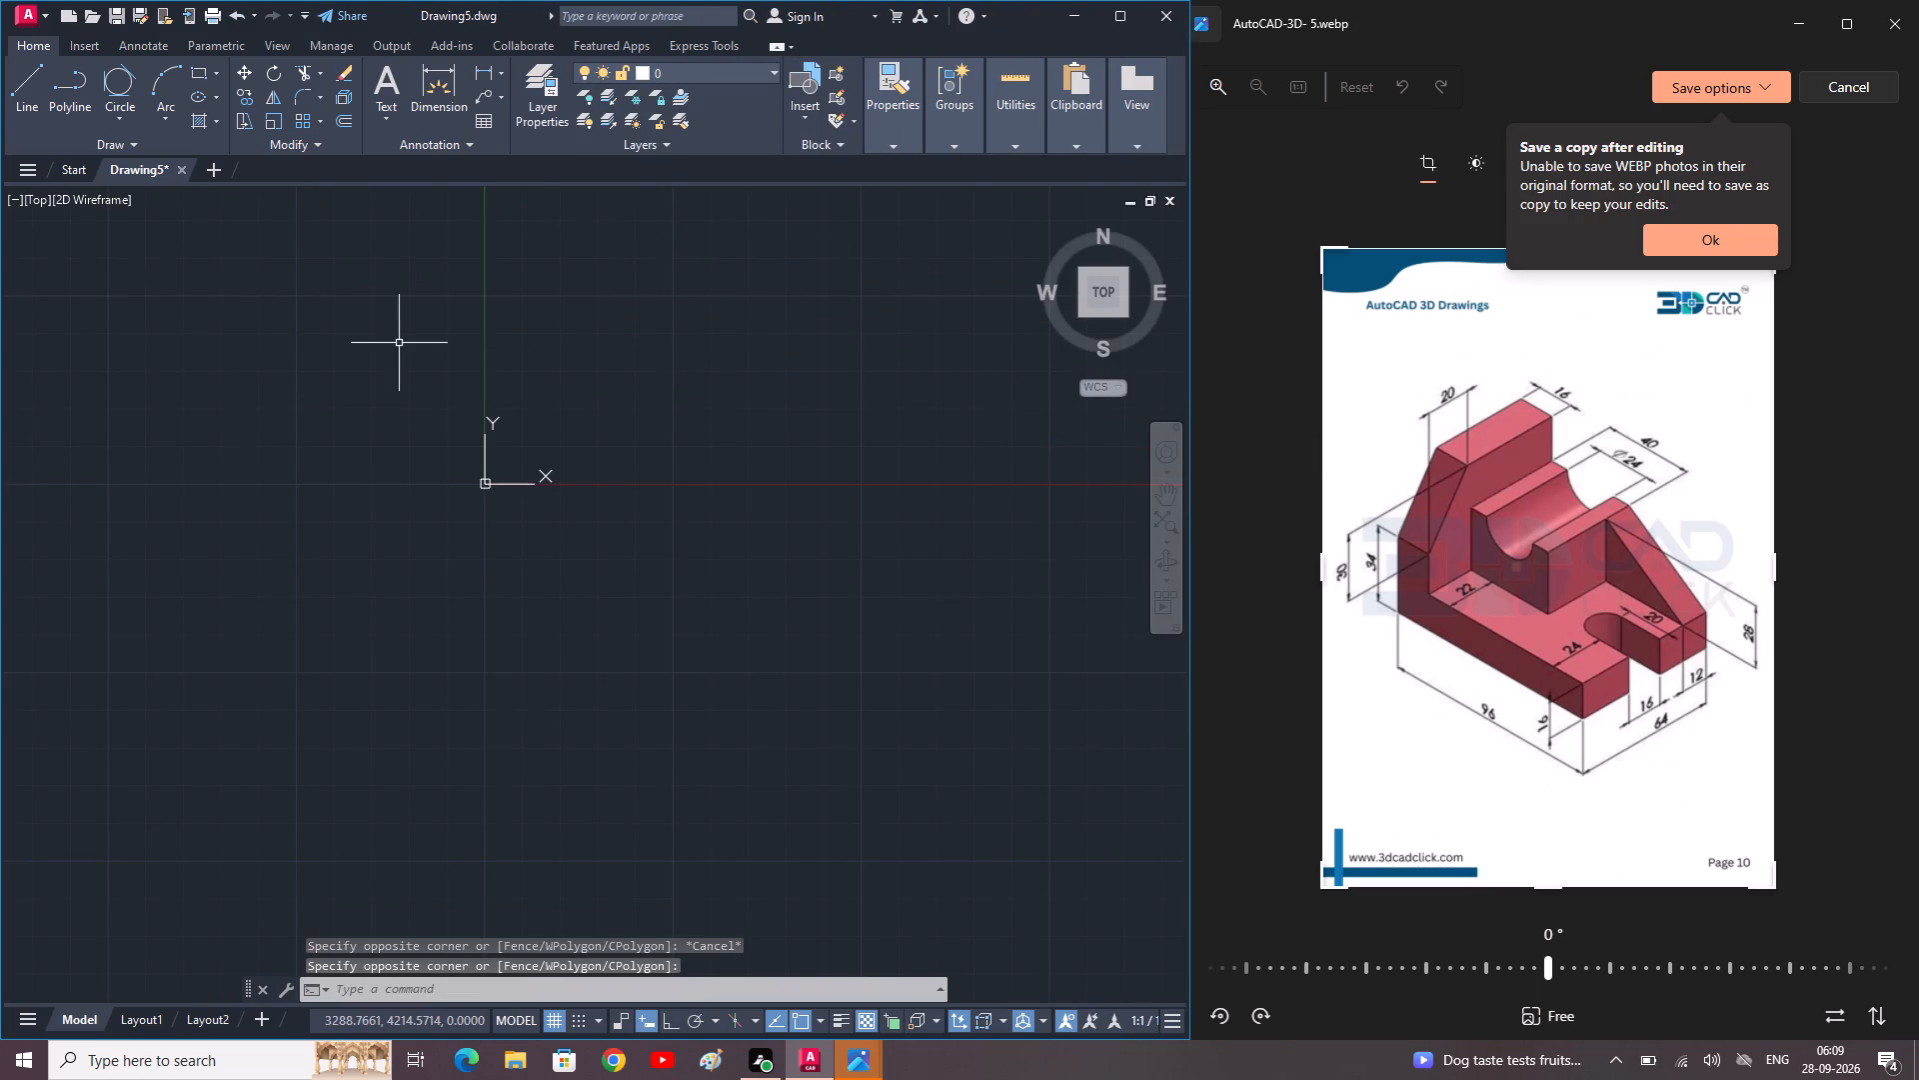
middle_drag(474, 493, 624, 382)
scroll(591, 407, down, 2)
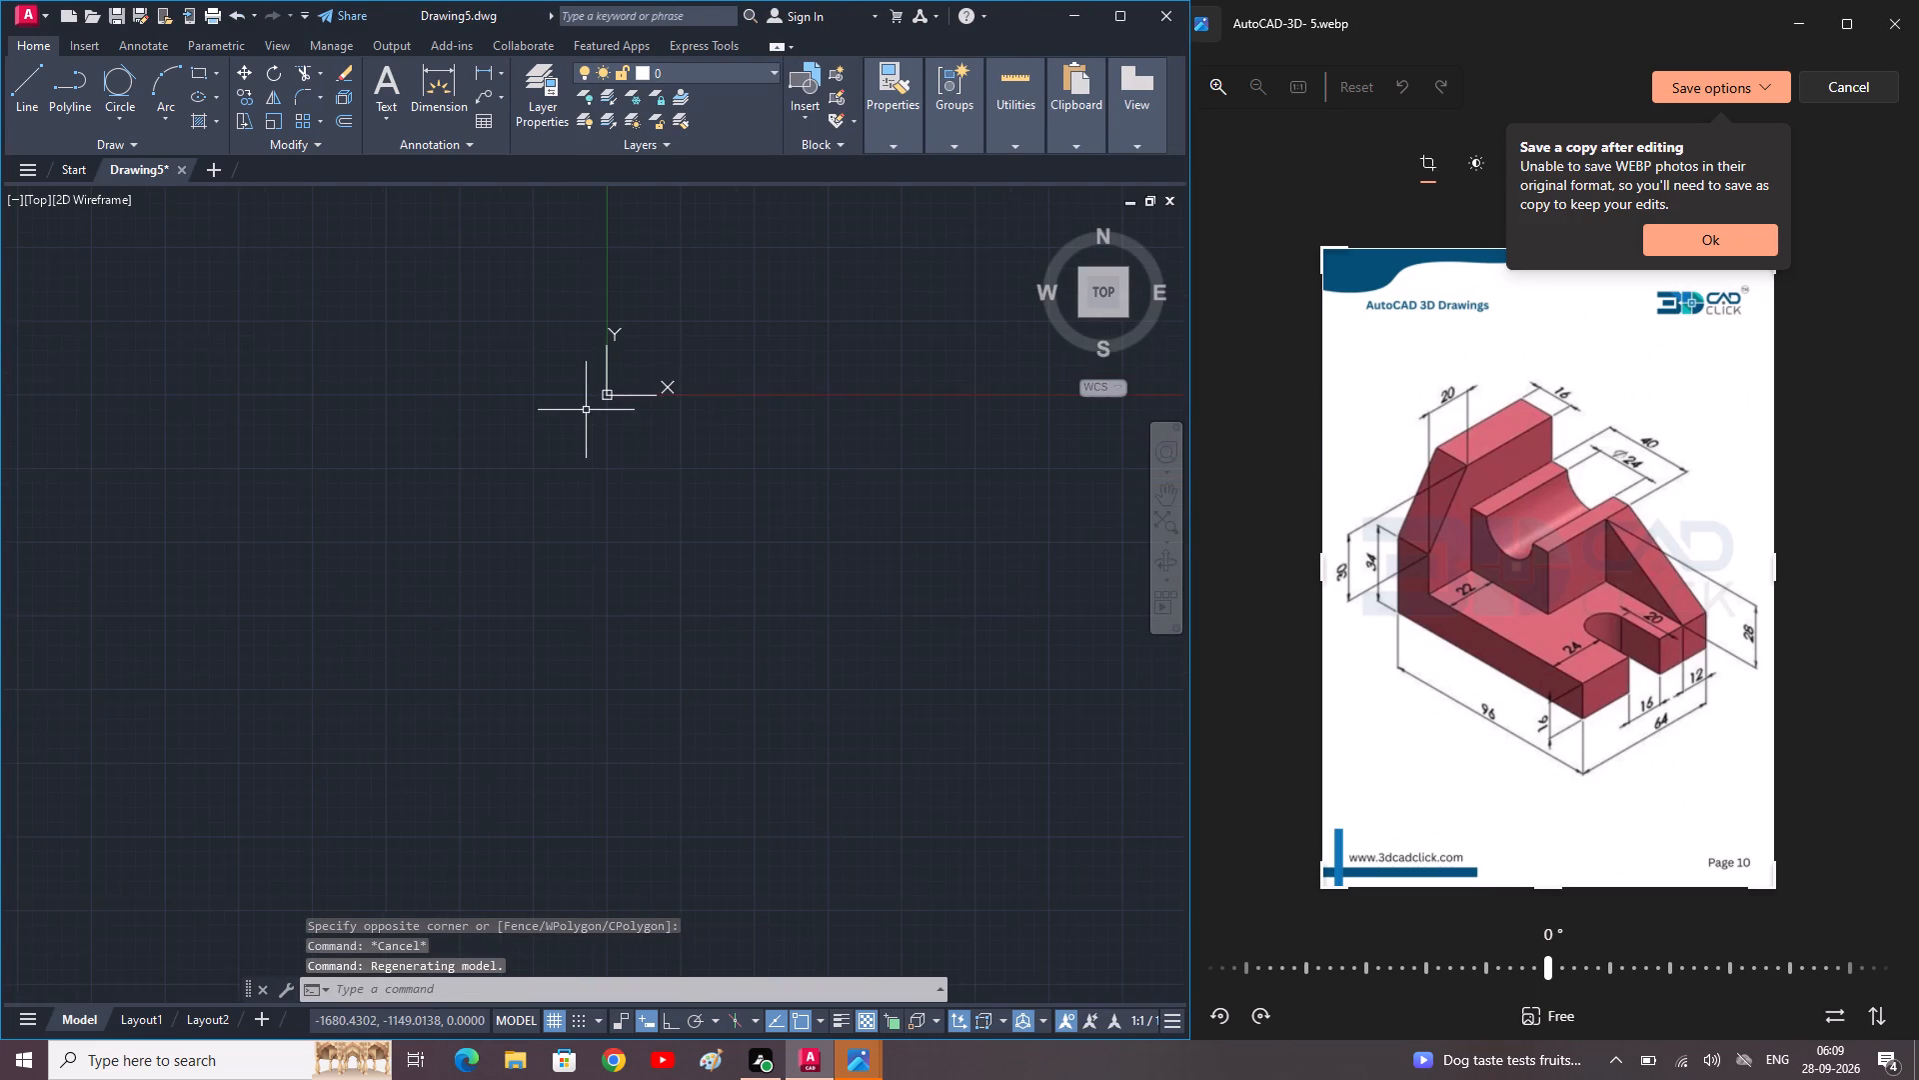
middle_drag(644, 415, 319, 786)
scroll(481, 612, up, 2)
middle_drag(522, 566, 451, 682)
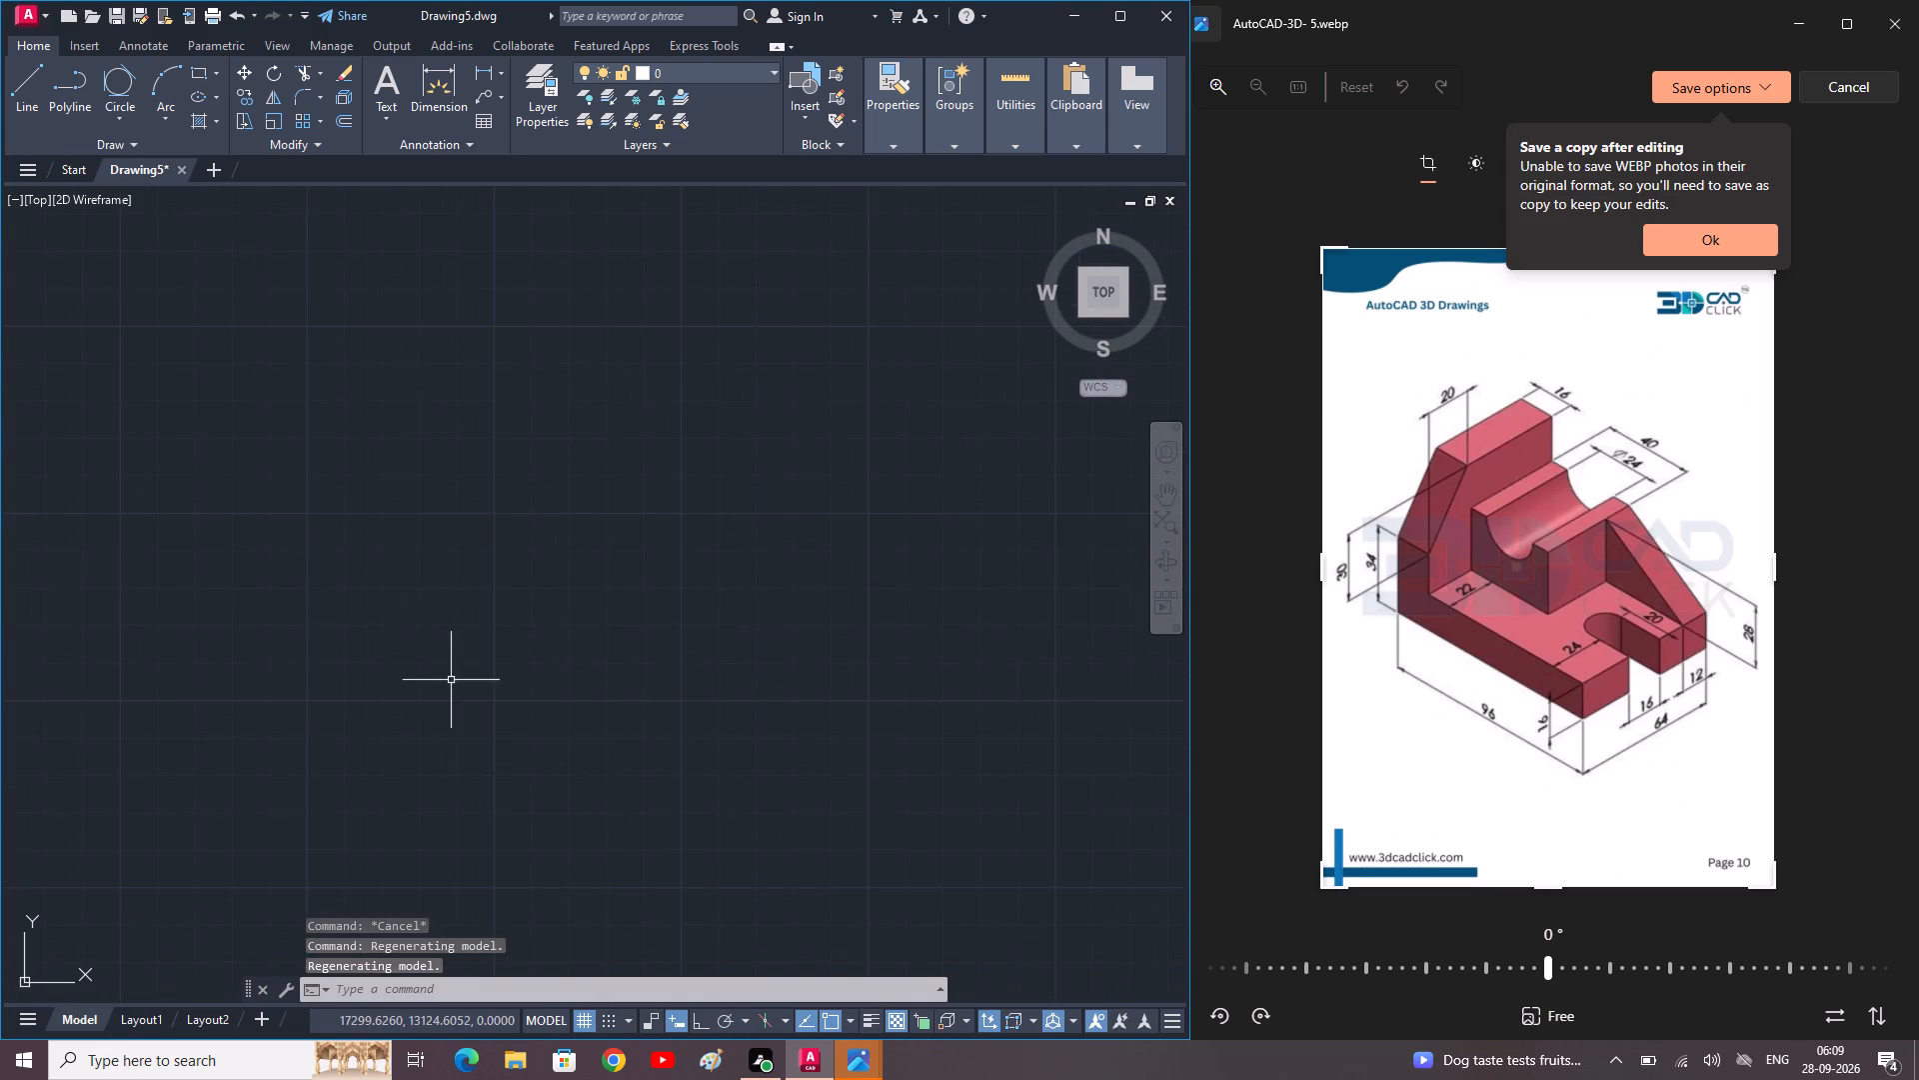
Enlarge the dimensioned bracket in the reference image so its dimensions can be read.
scroll(1597, 669, up, 3)
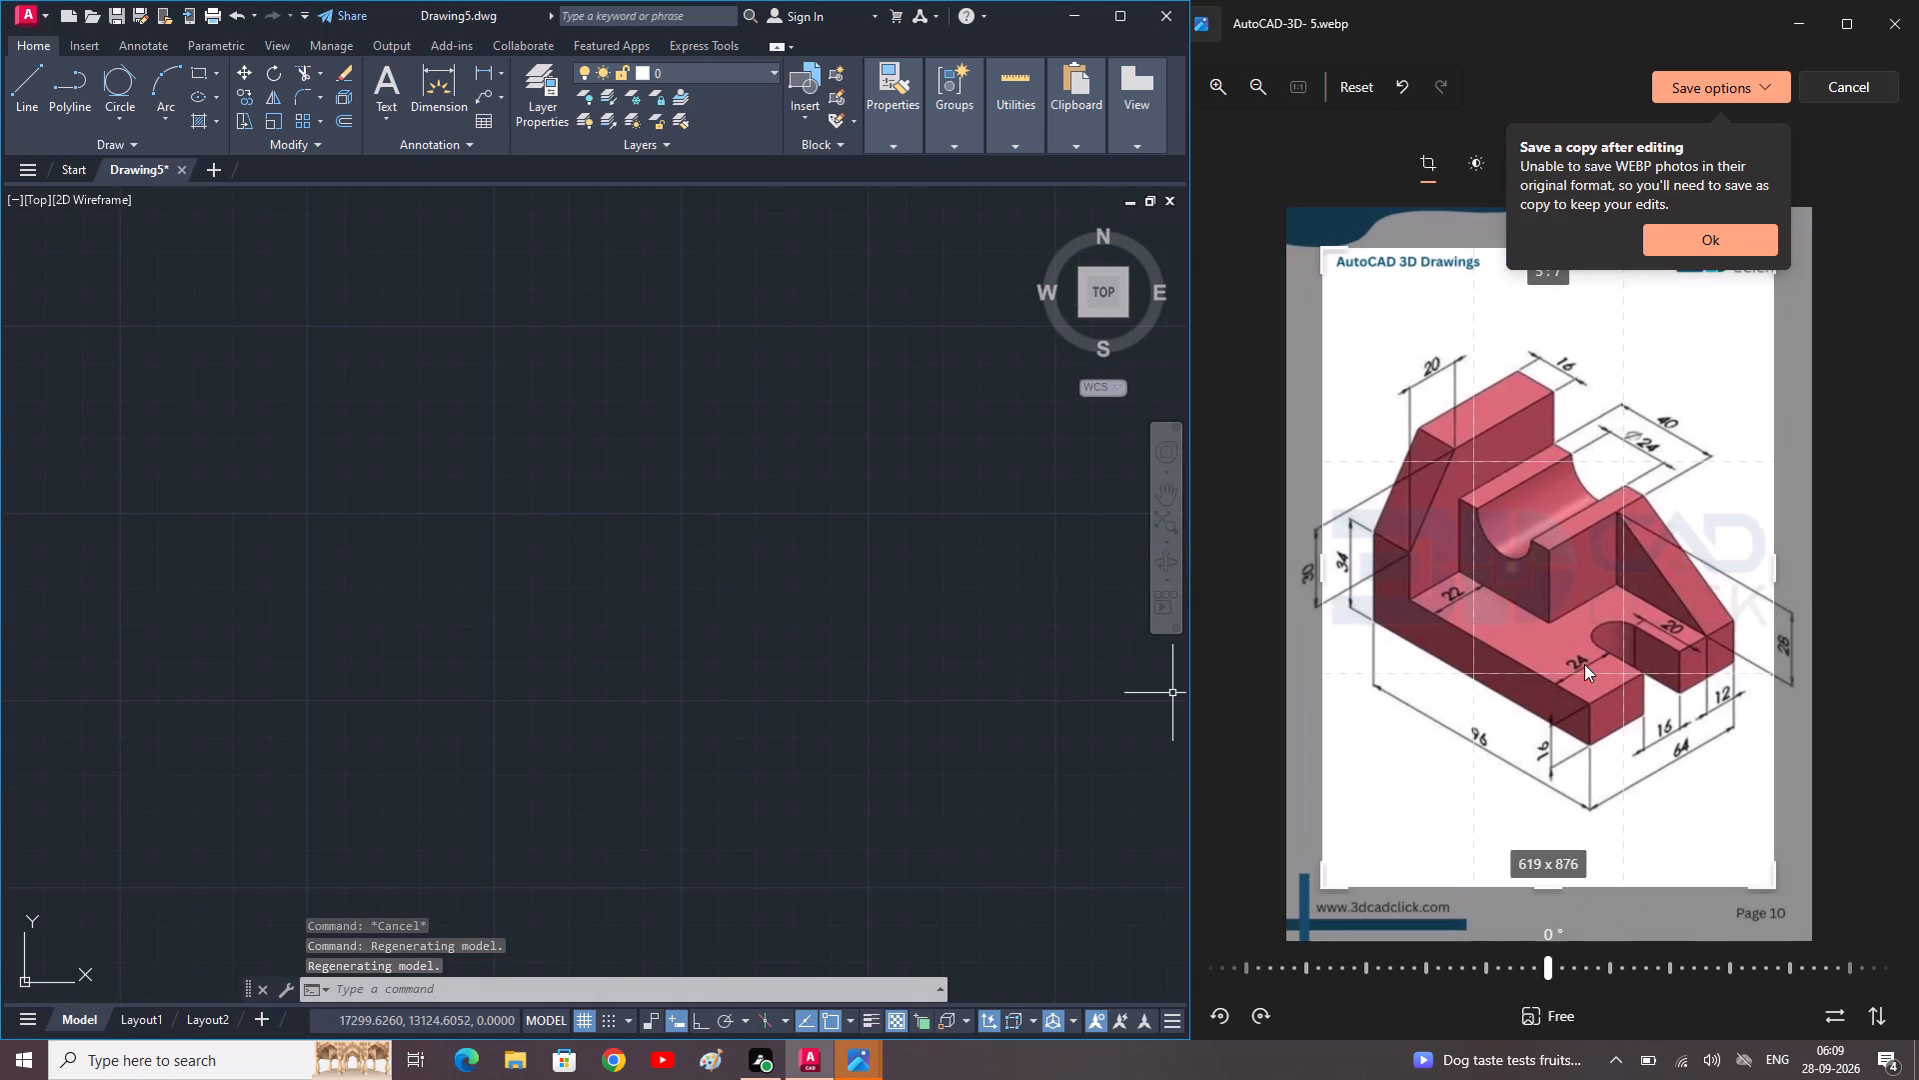
middle_drag(1354, 623, 1422, 623)
scroll(1424, 622, up, 1)
scroll(1508, 632, down, 1)
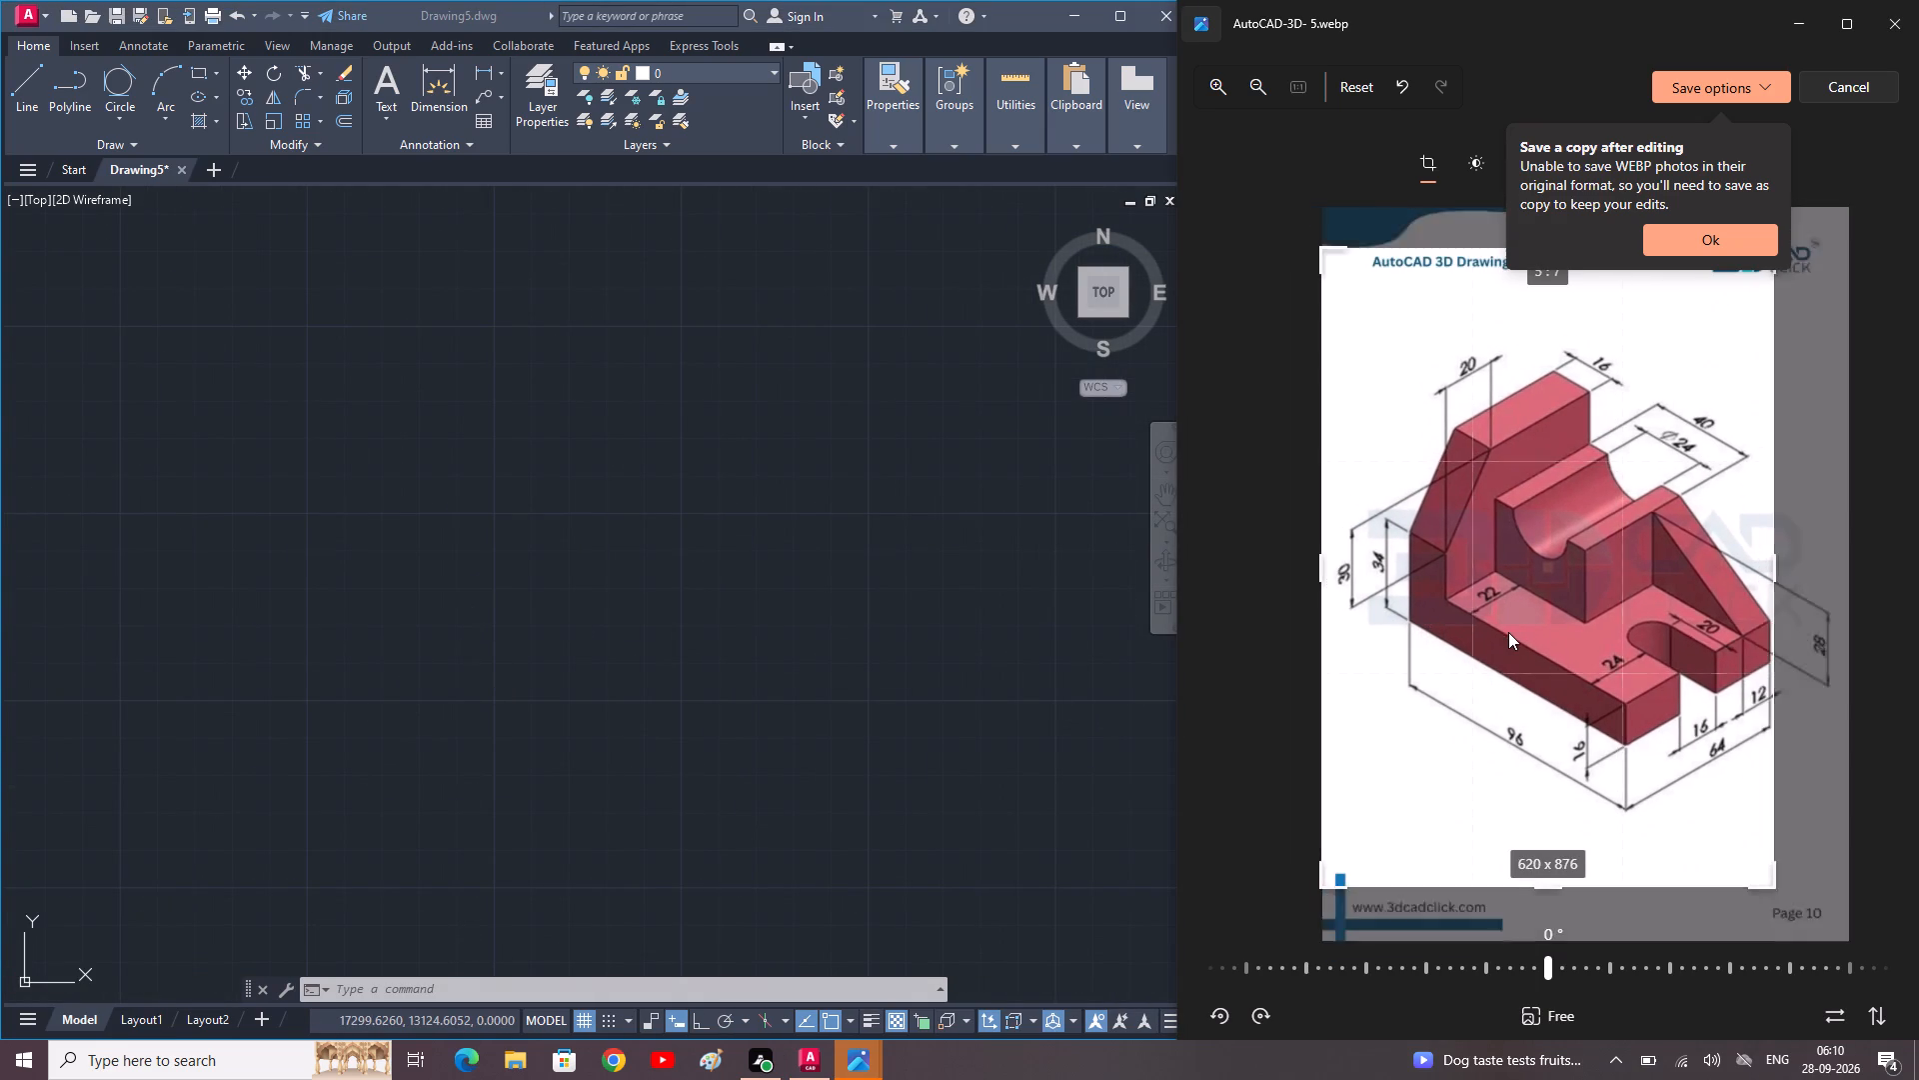
scroll(1507, 642, up, 2)
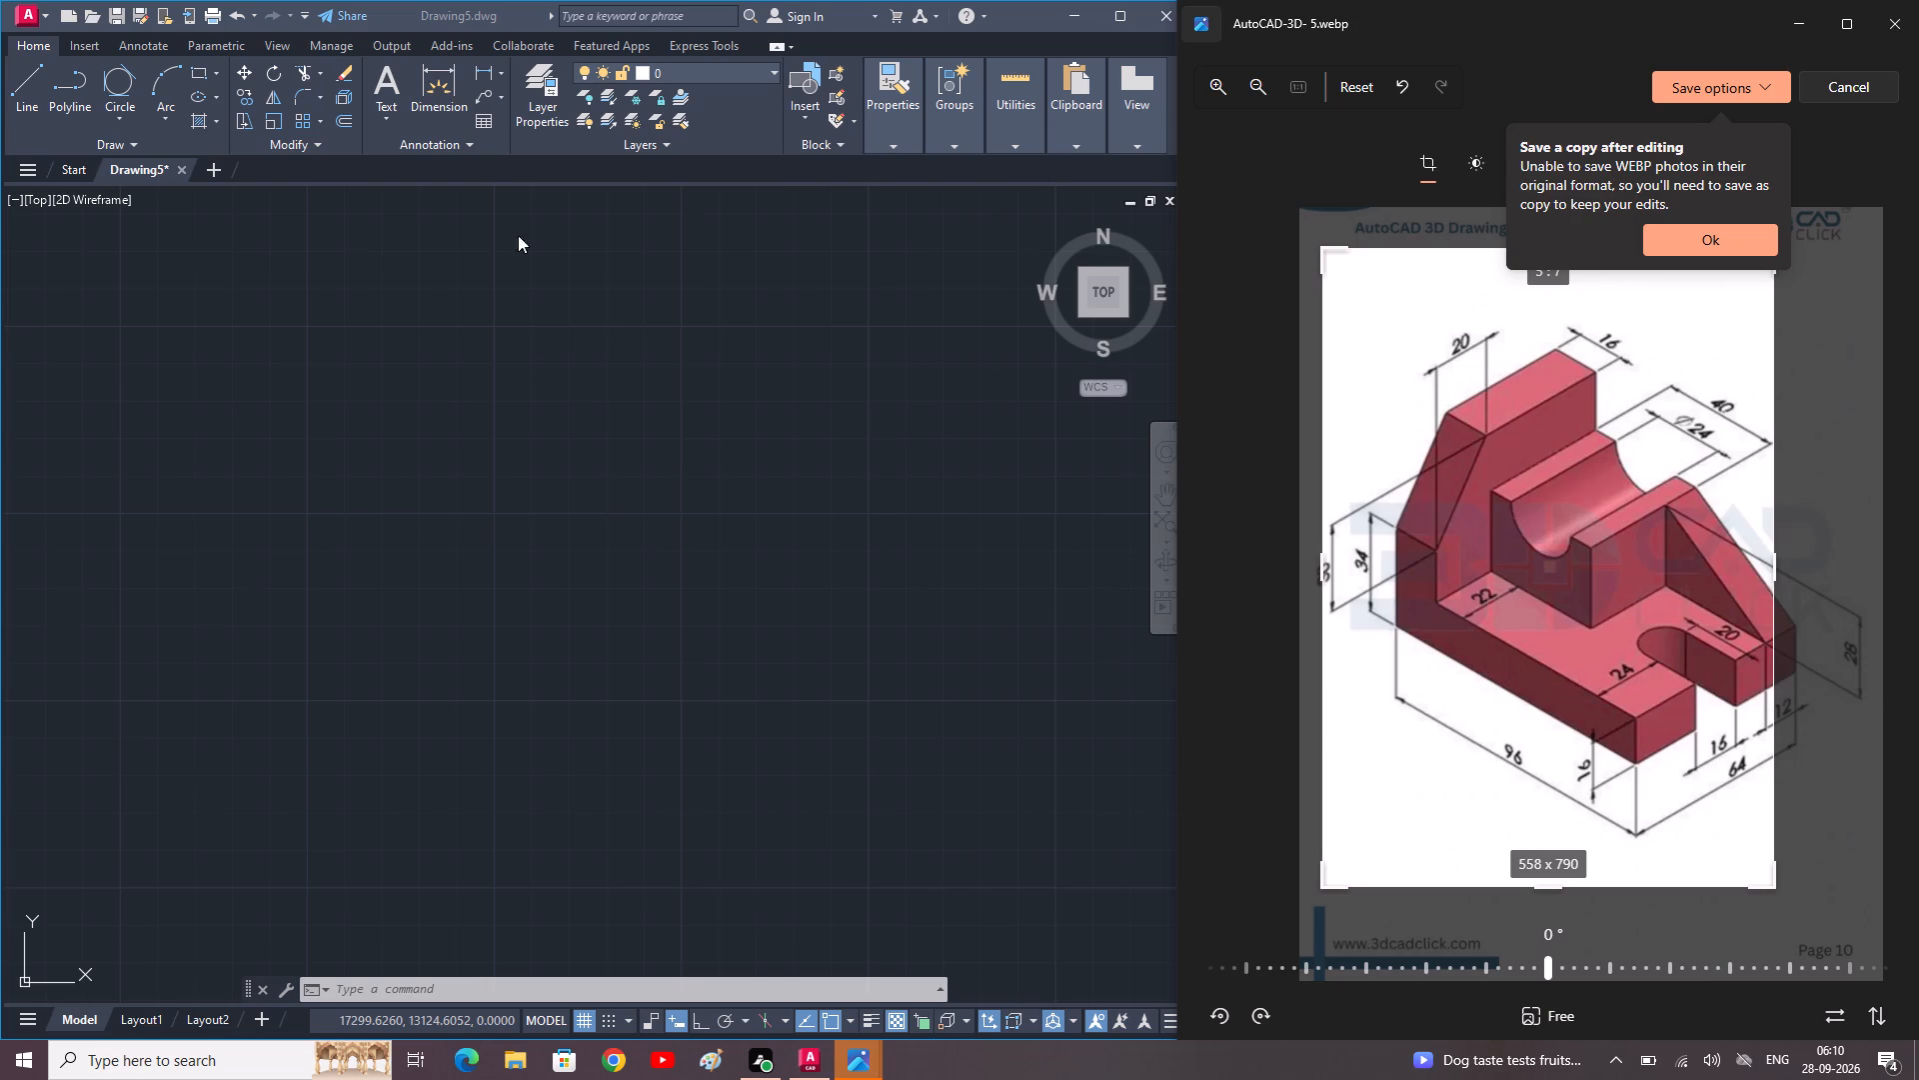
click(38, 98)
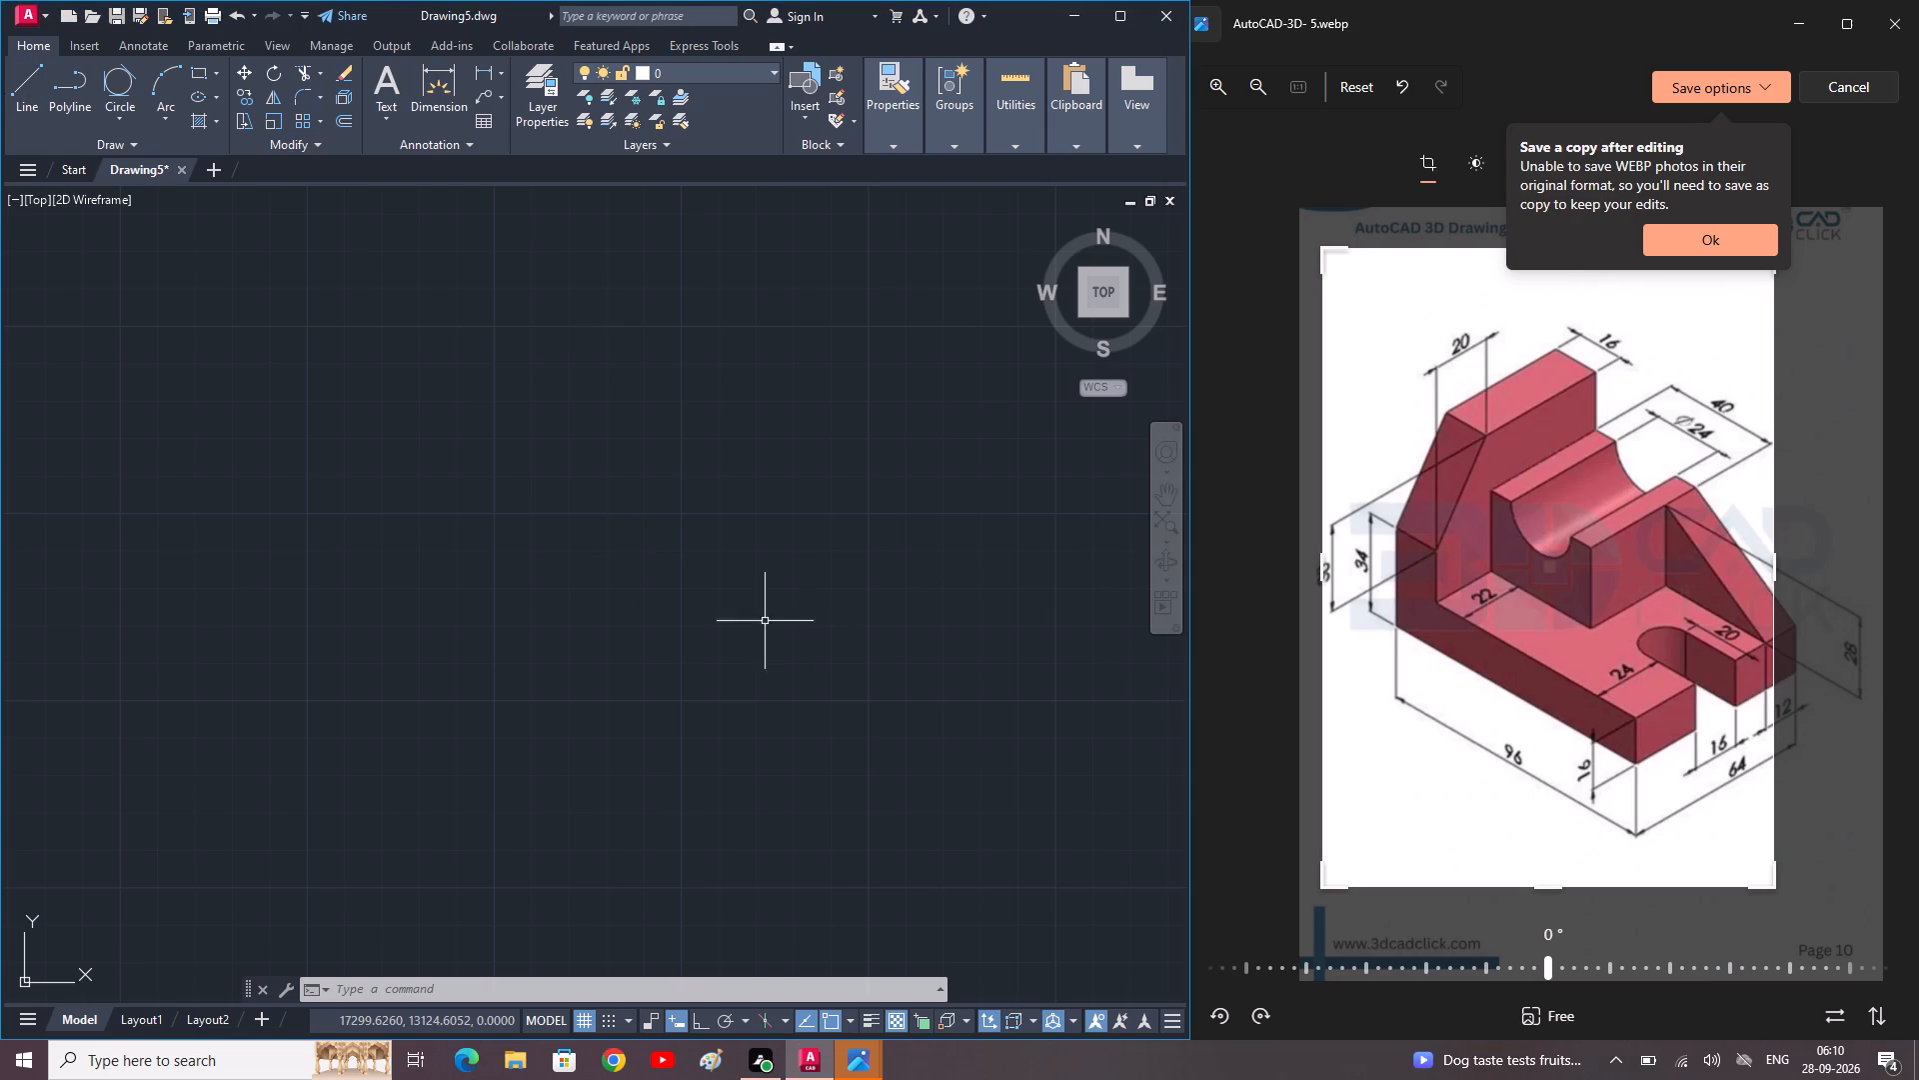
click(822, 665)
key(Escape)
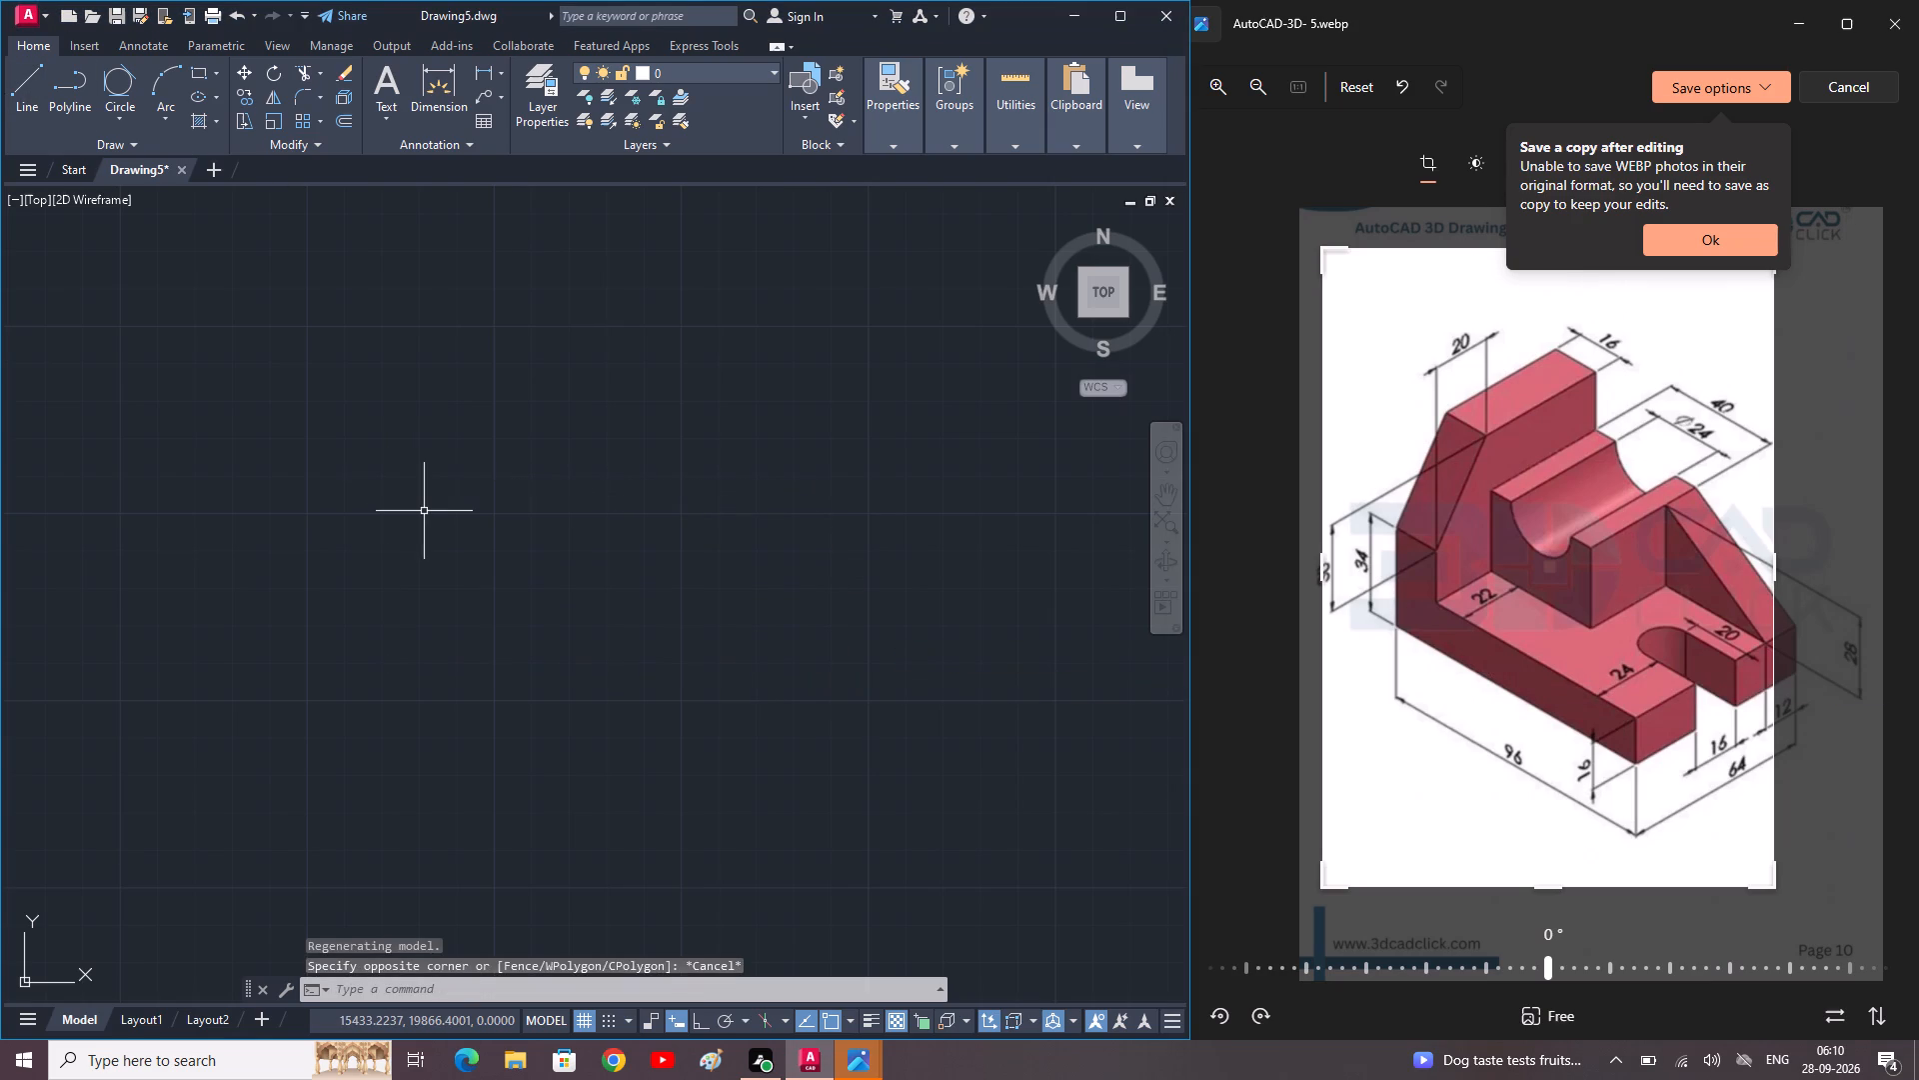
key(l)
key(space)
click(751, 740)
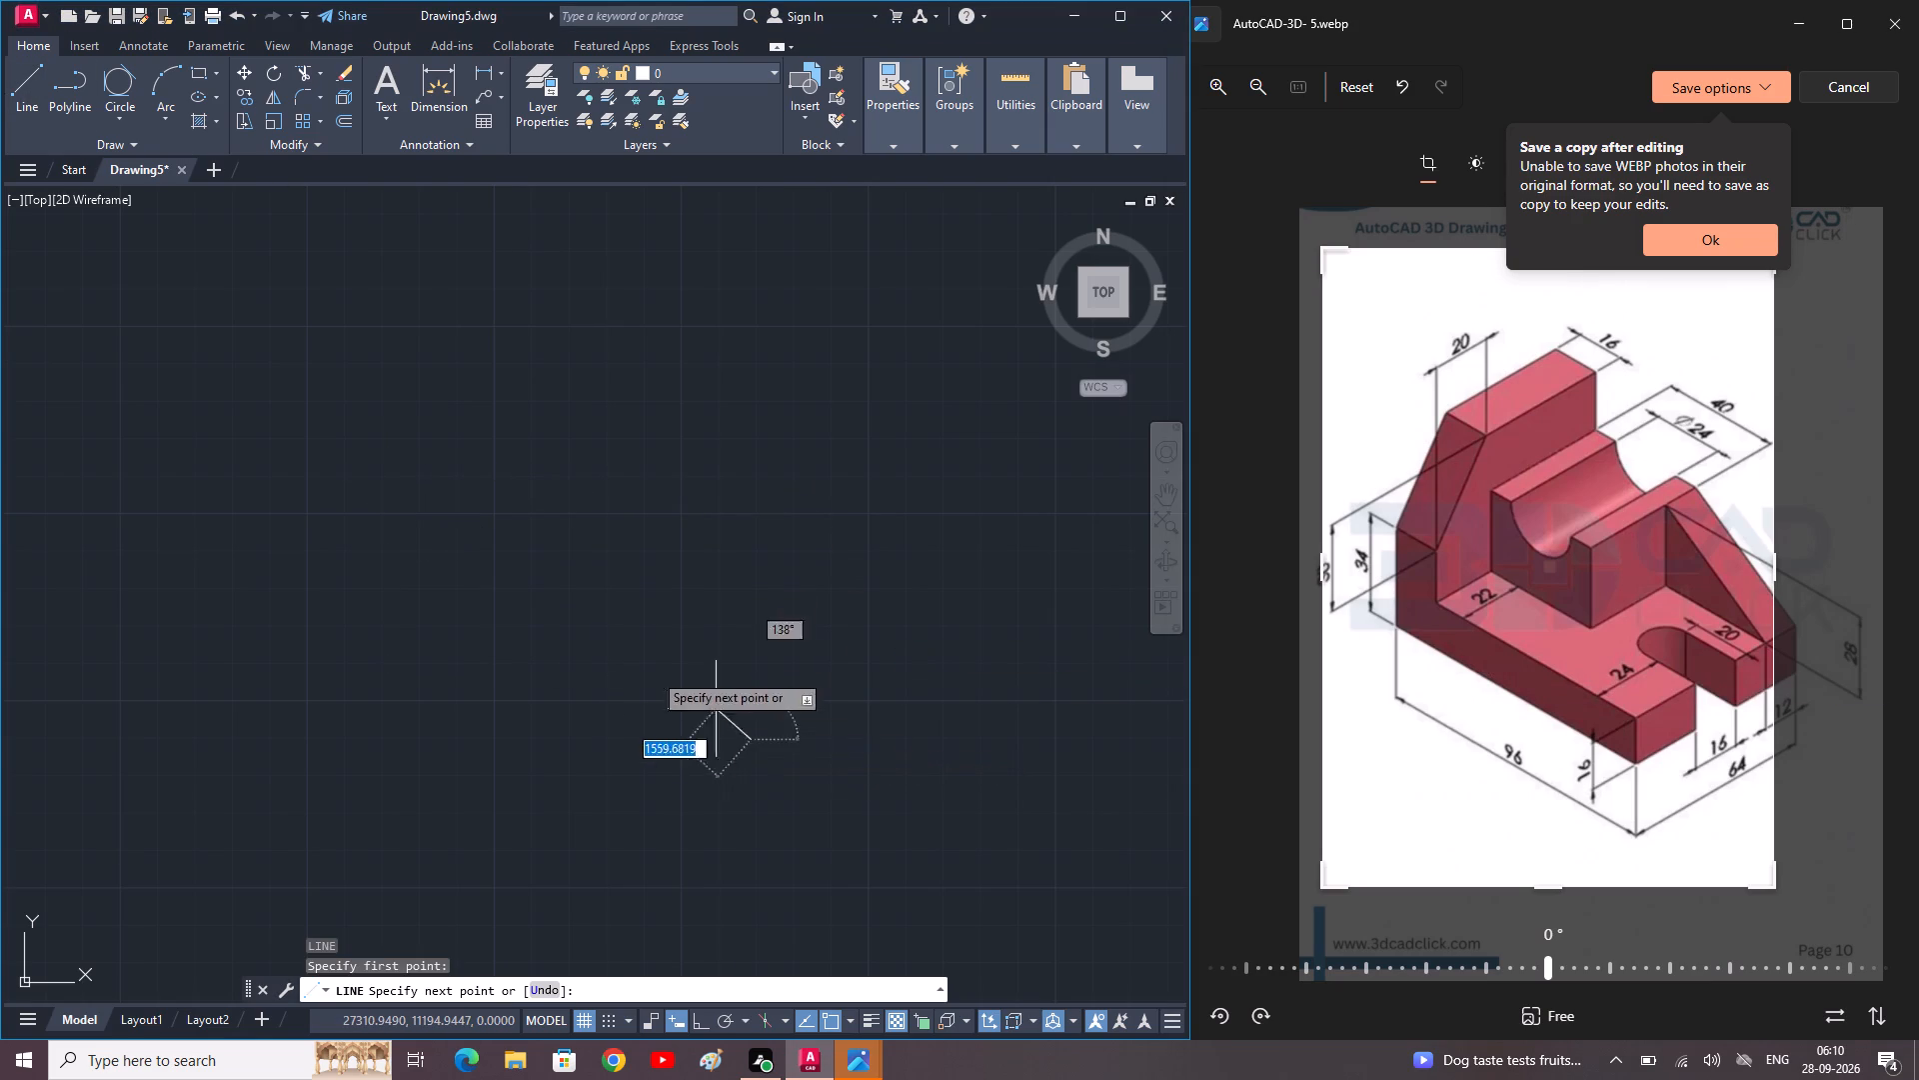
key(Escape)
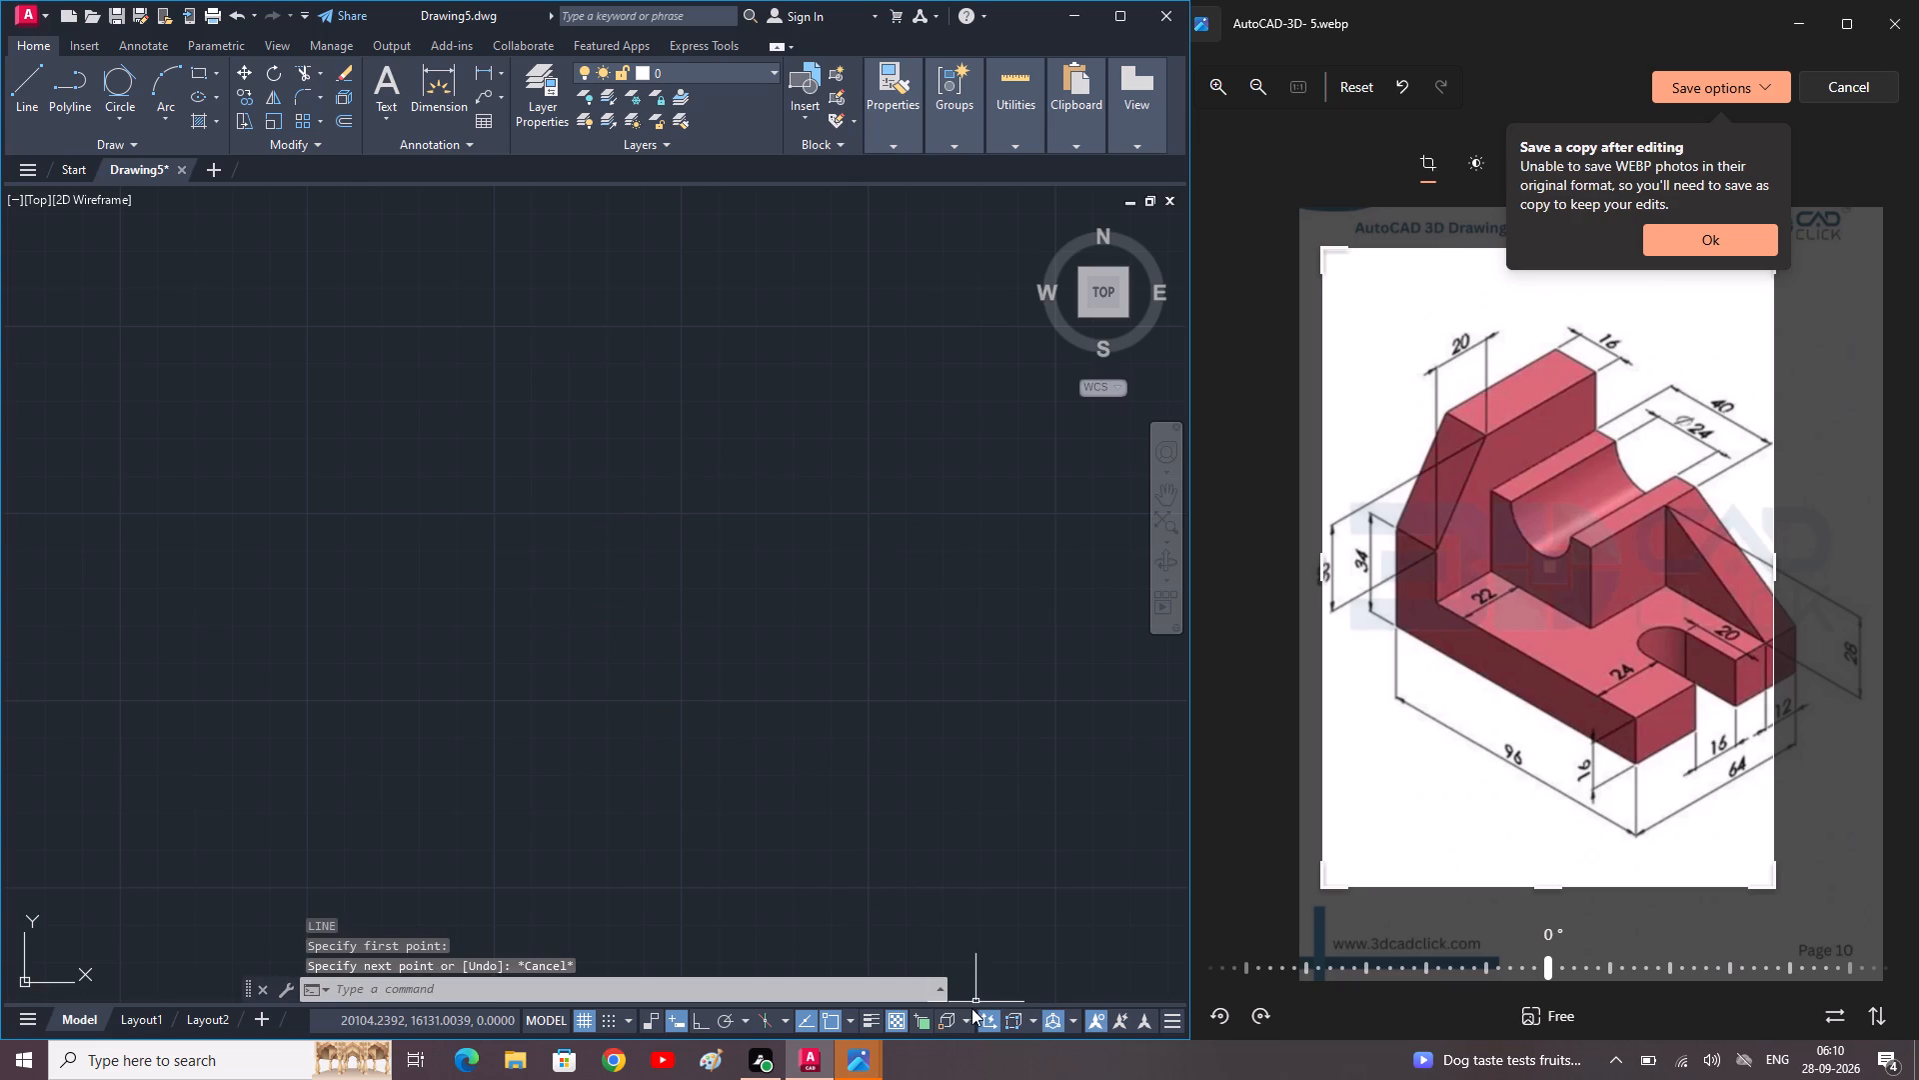
Turn on isometric drafting on the left isoplane and, with ortho on, draw a 96-unit line at 150° for the base's front long edge.
click(764, 1015)
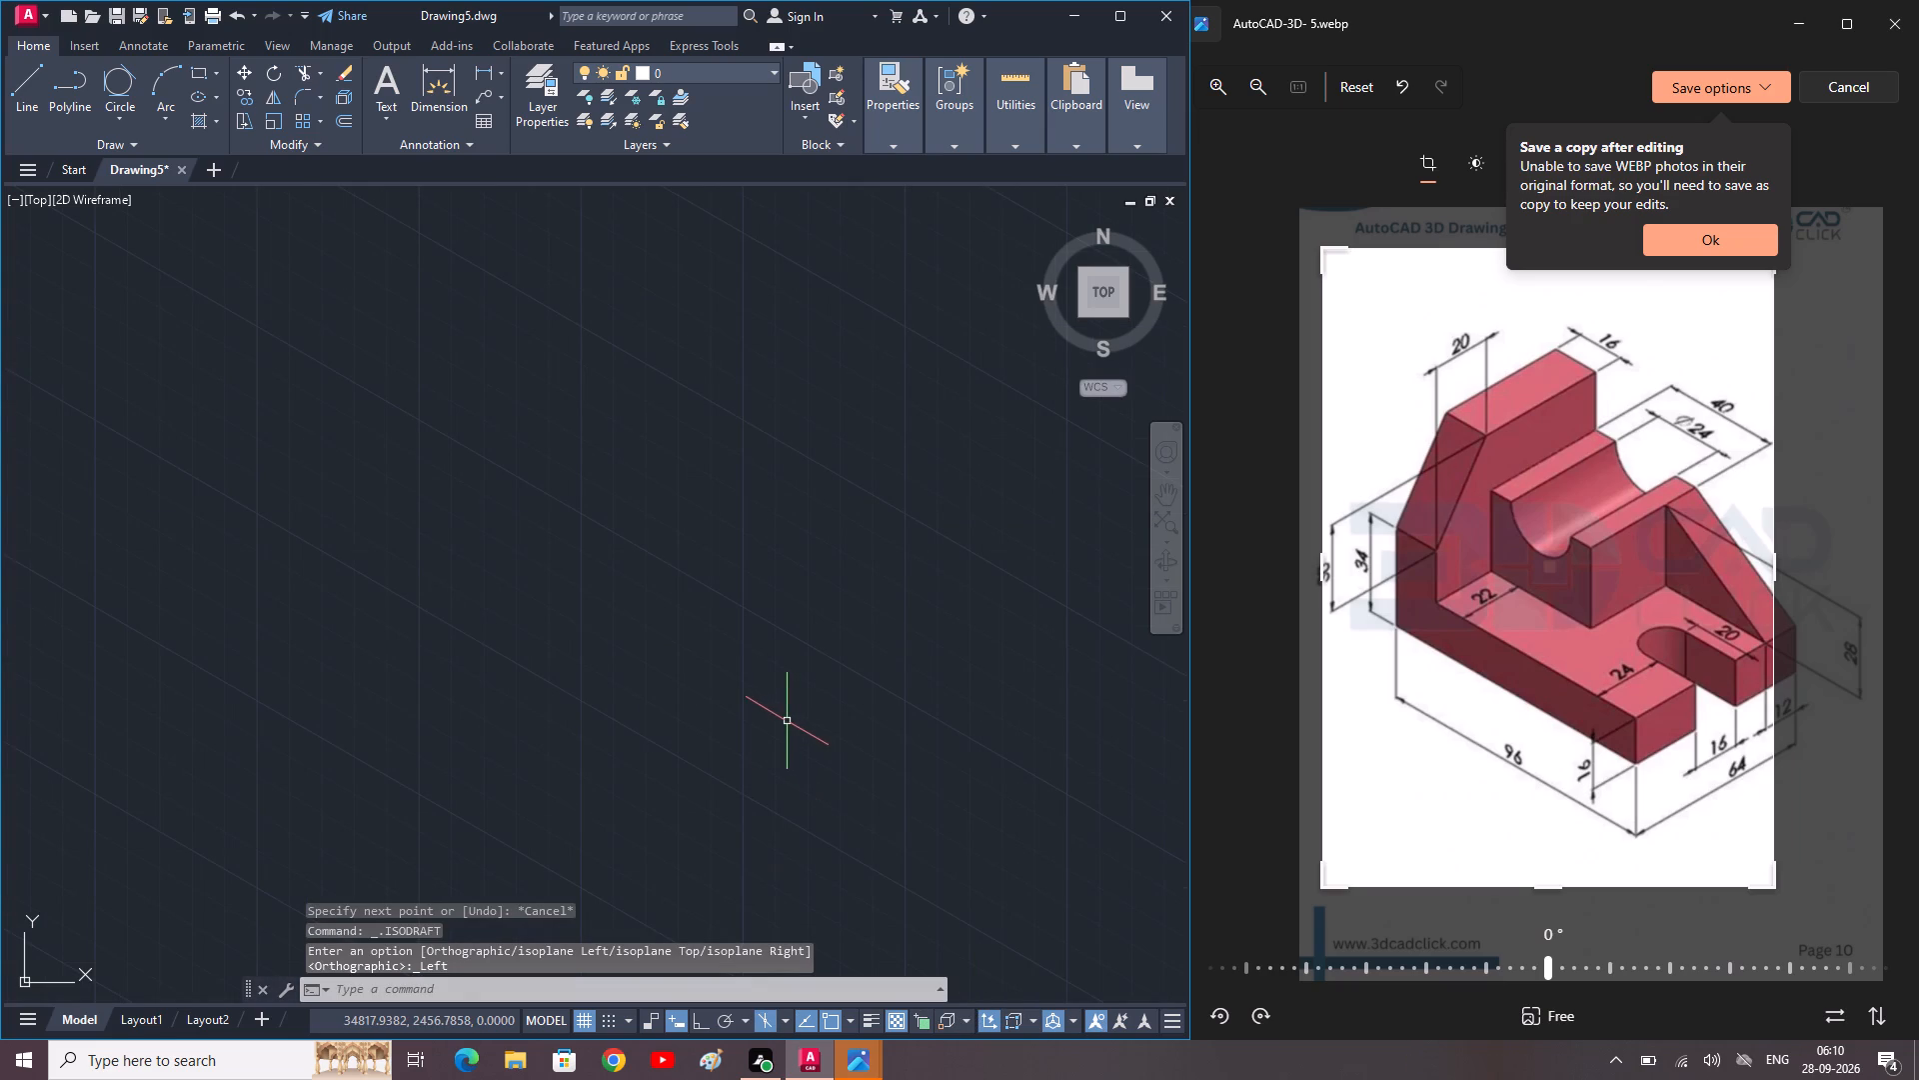
key(l)
key(space)
click(760, 755)
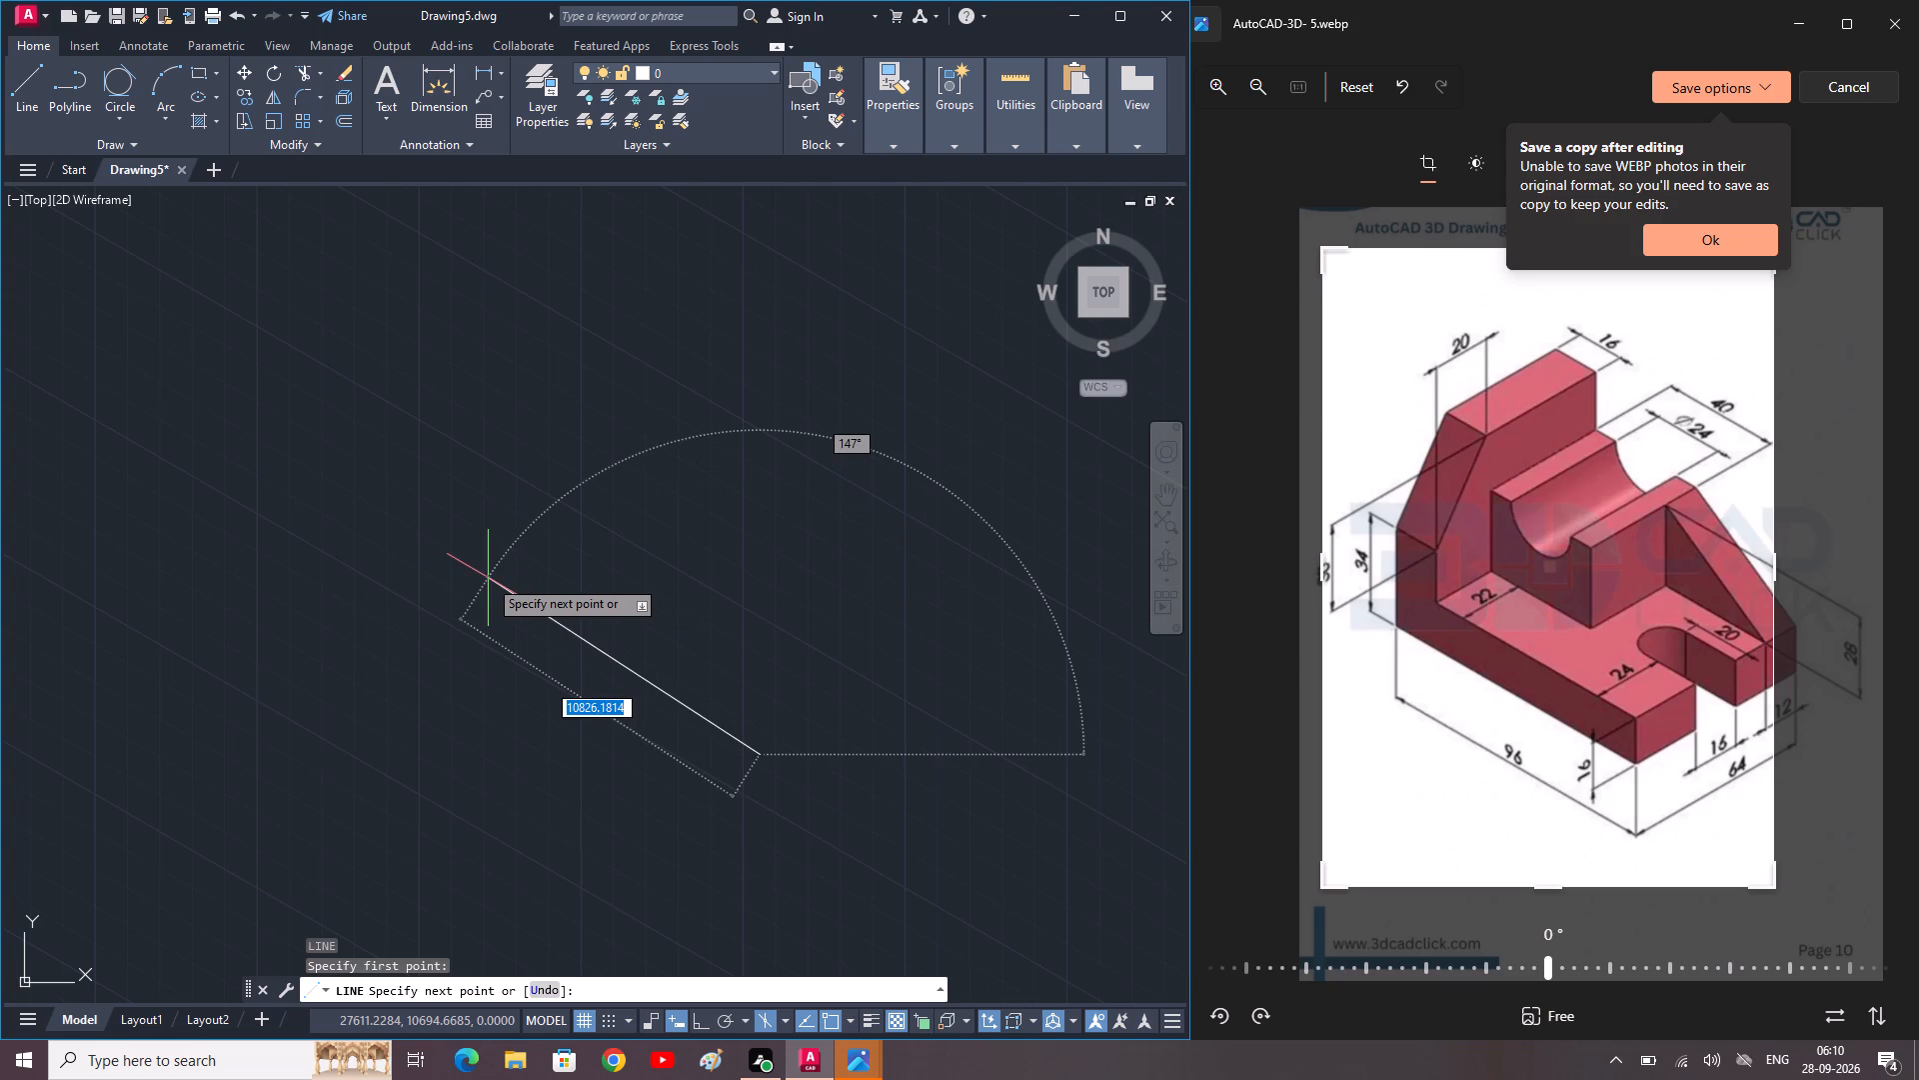
key(F8)
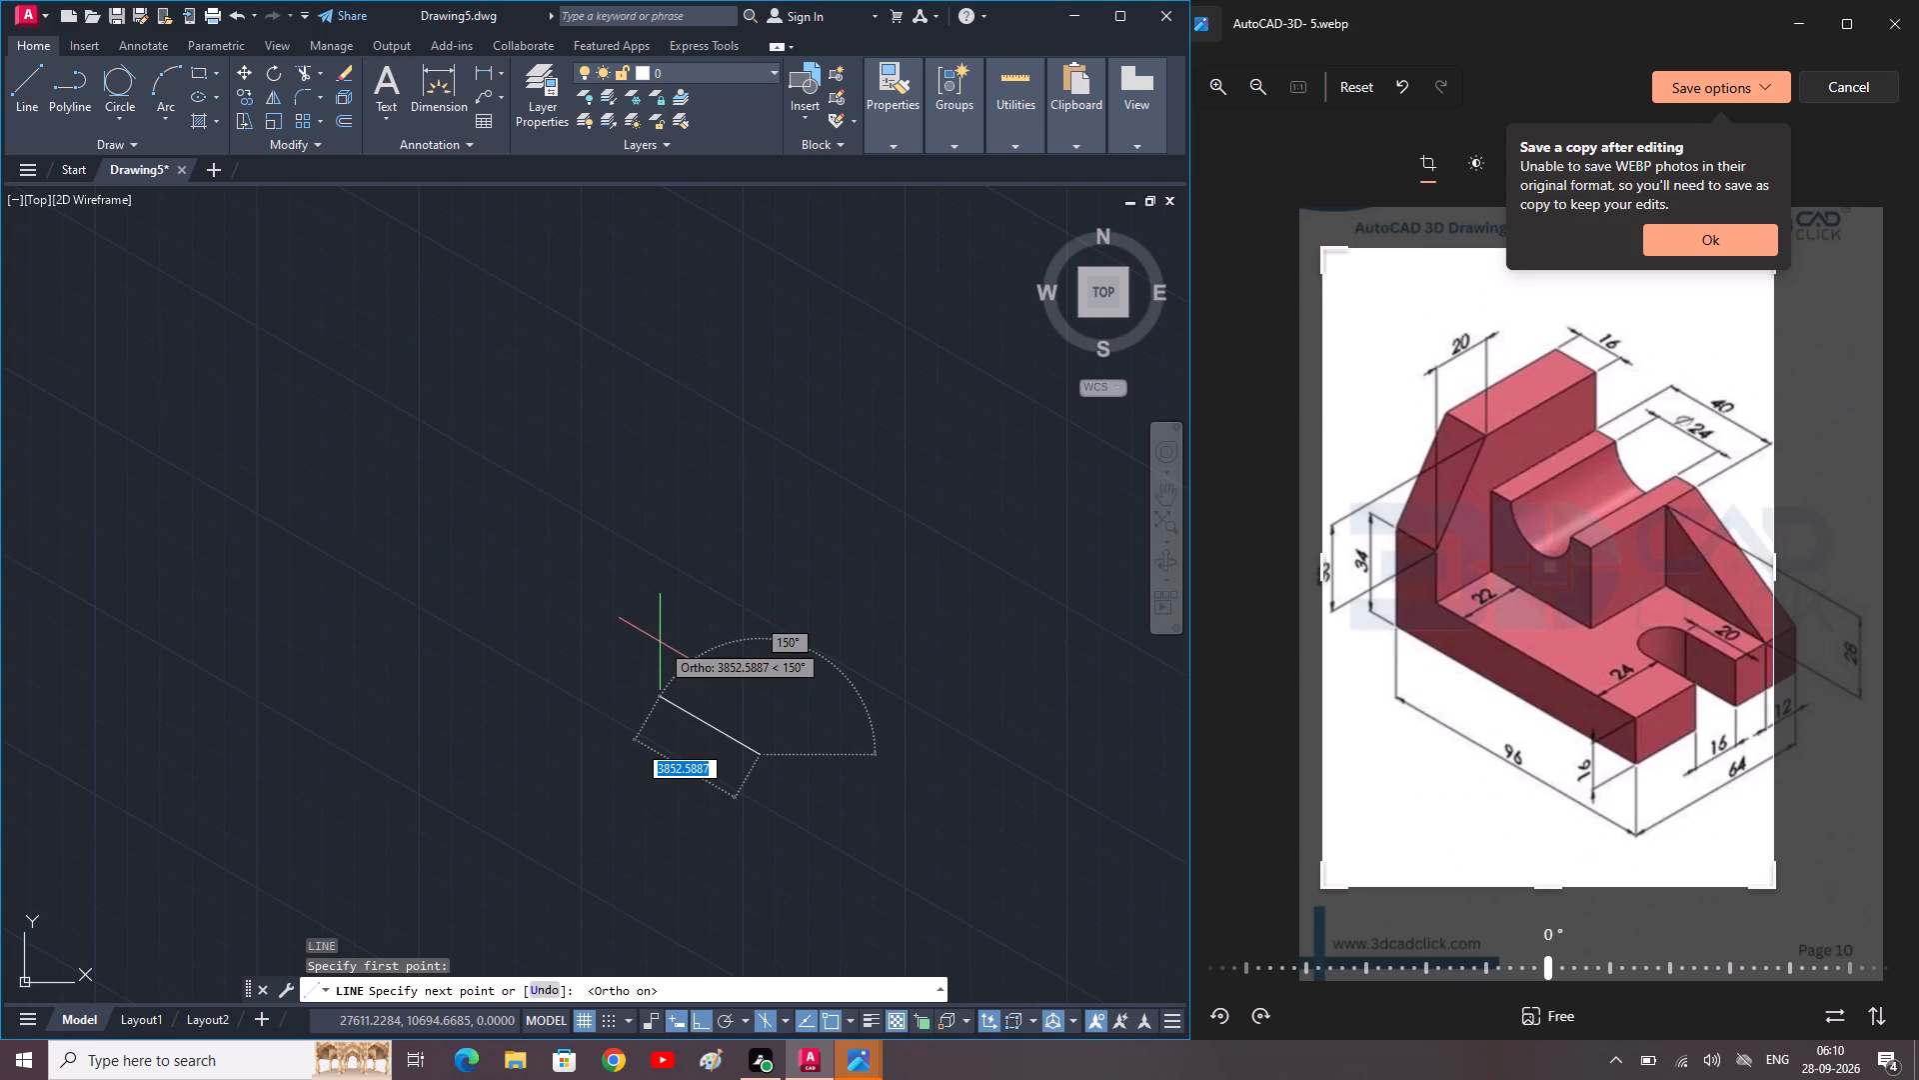
text(96)
key(Return)
Switch to the top isoplane and complete the base outline from the 96-unit line's end with segments of 64, 96 and 64 units.
scroll(656, 658, up, 2)
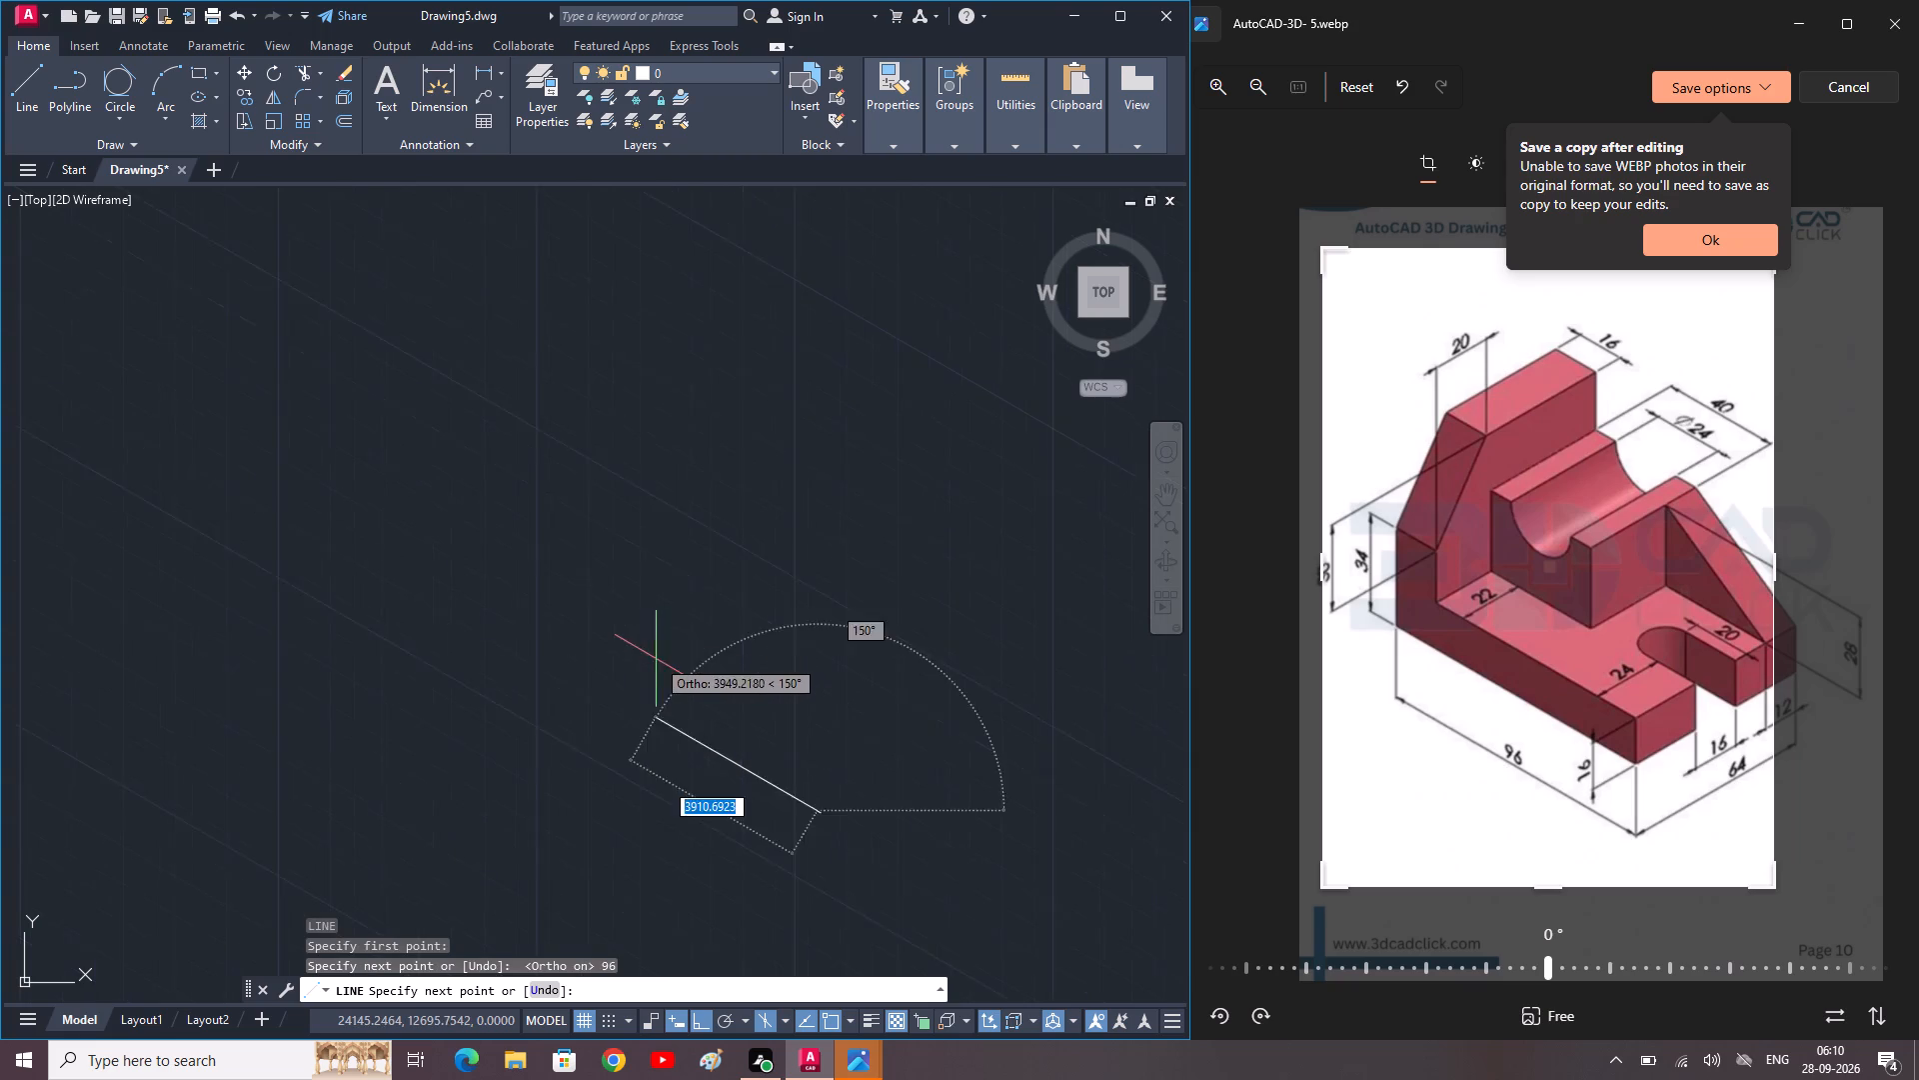
middle_drag(776, 770, 638, 585)
scroll(758, 747, up, 3)
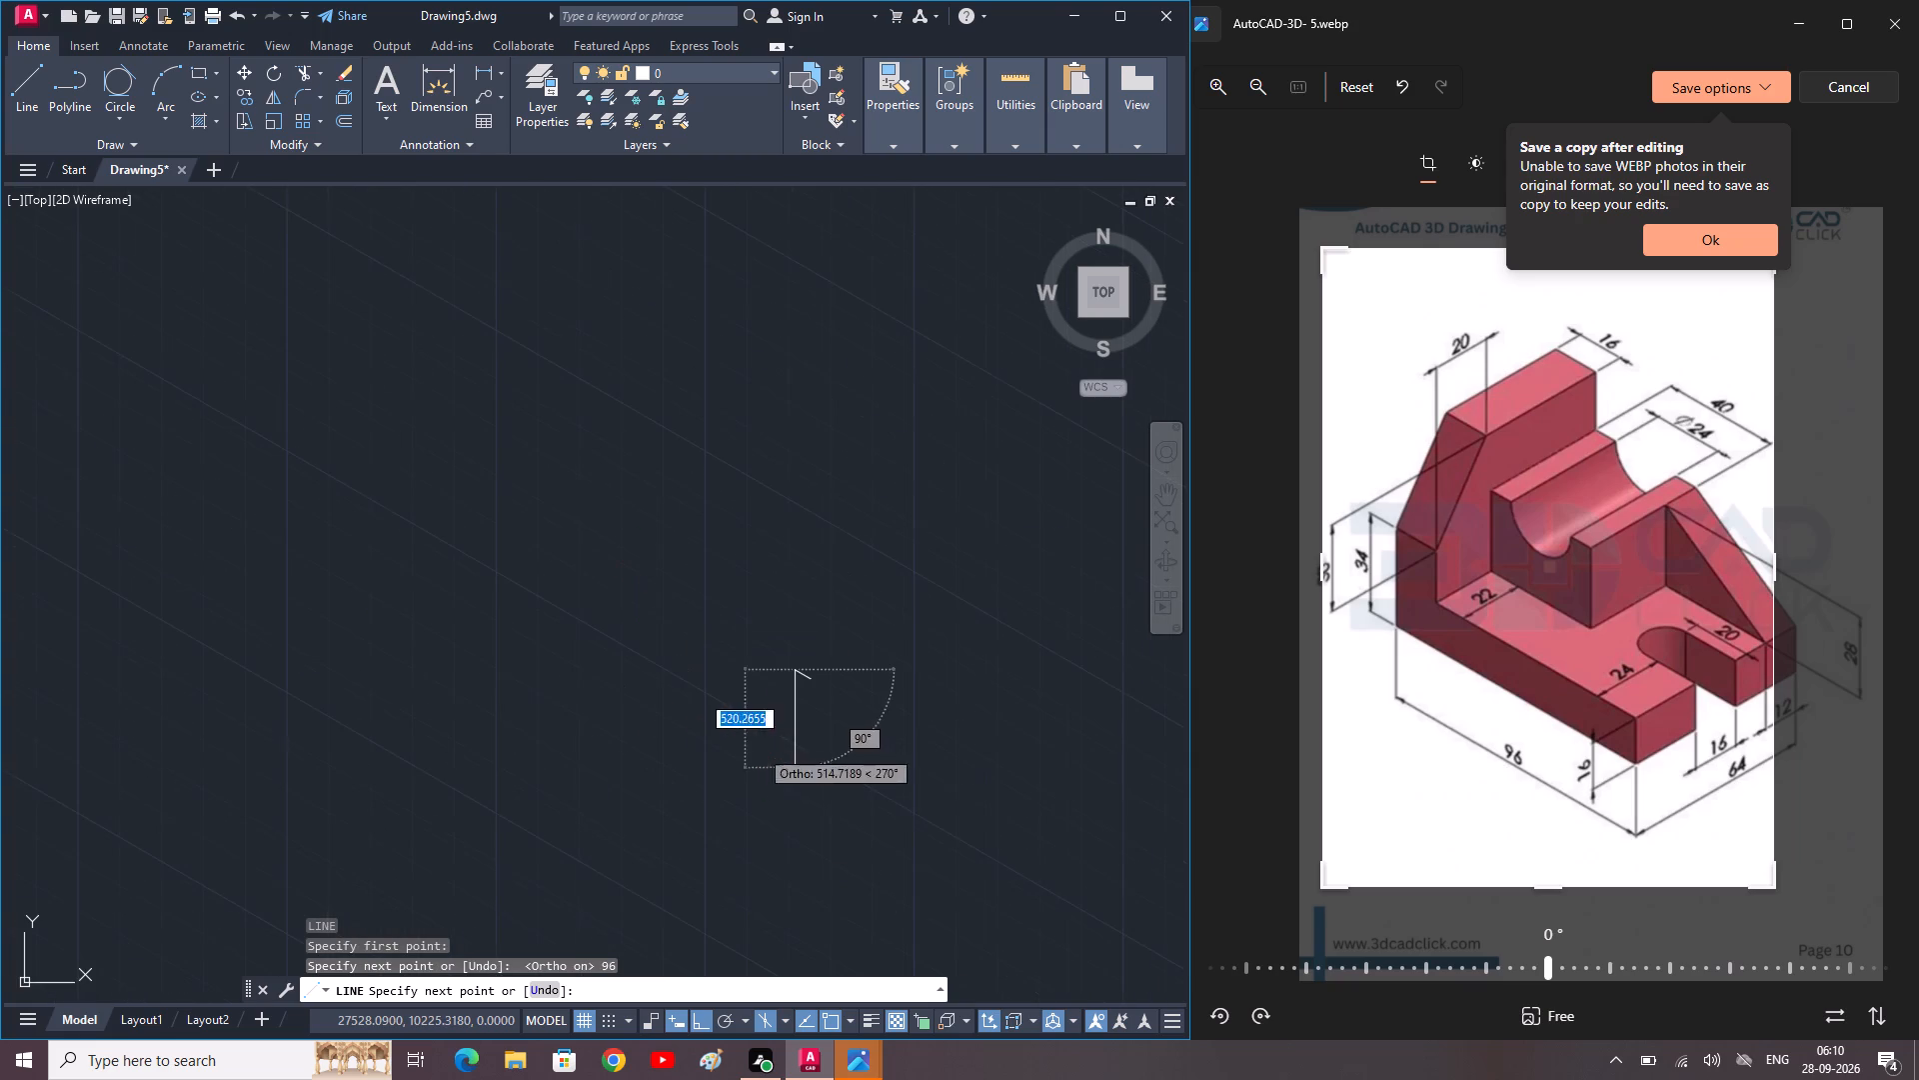
middle_drag(806, 771, 668, 748)
scroll(712, 584, up, 3)
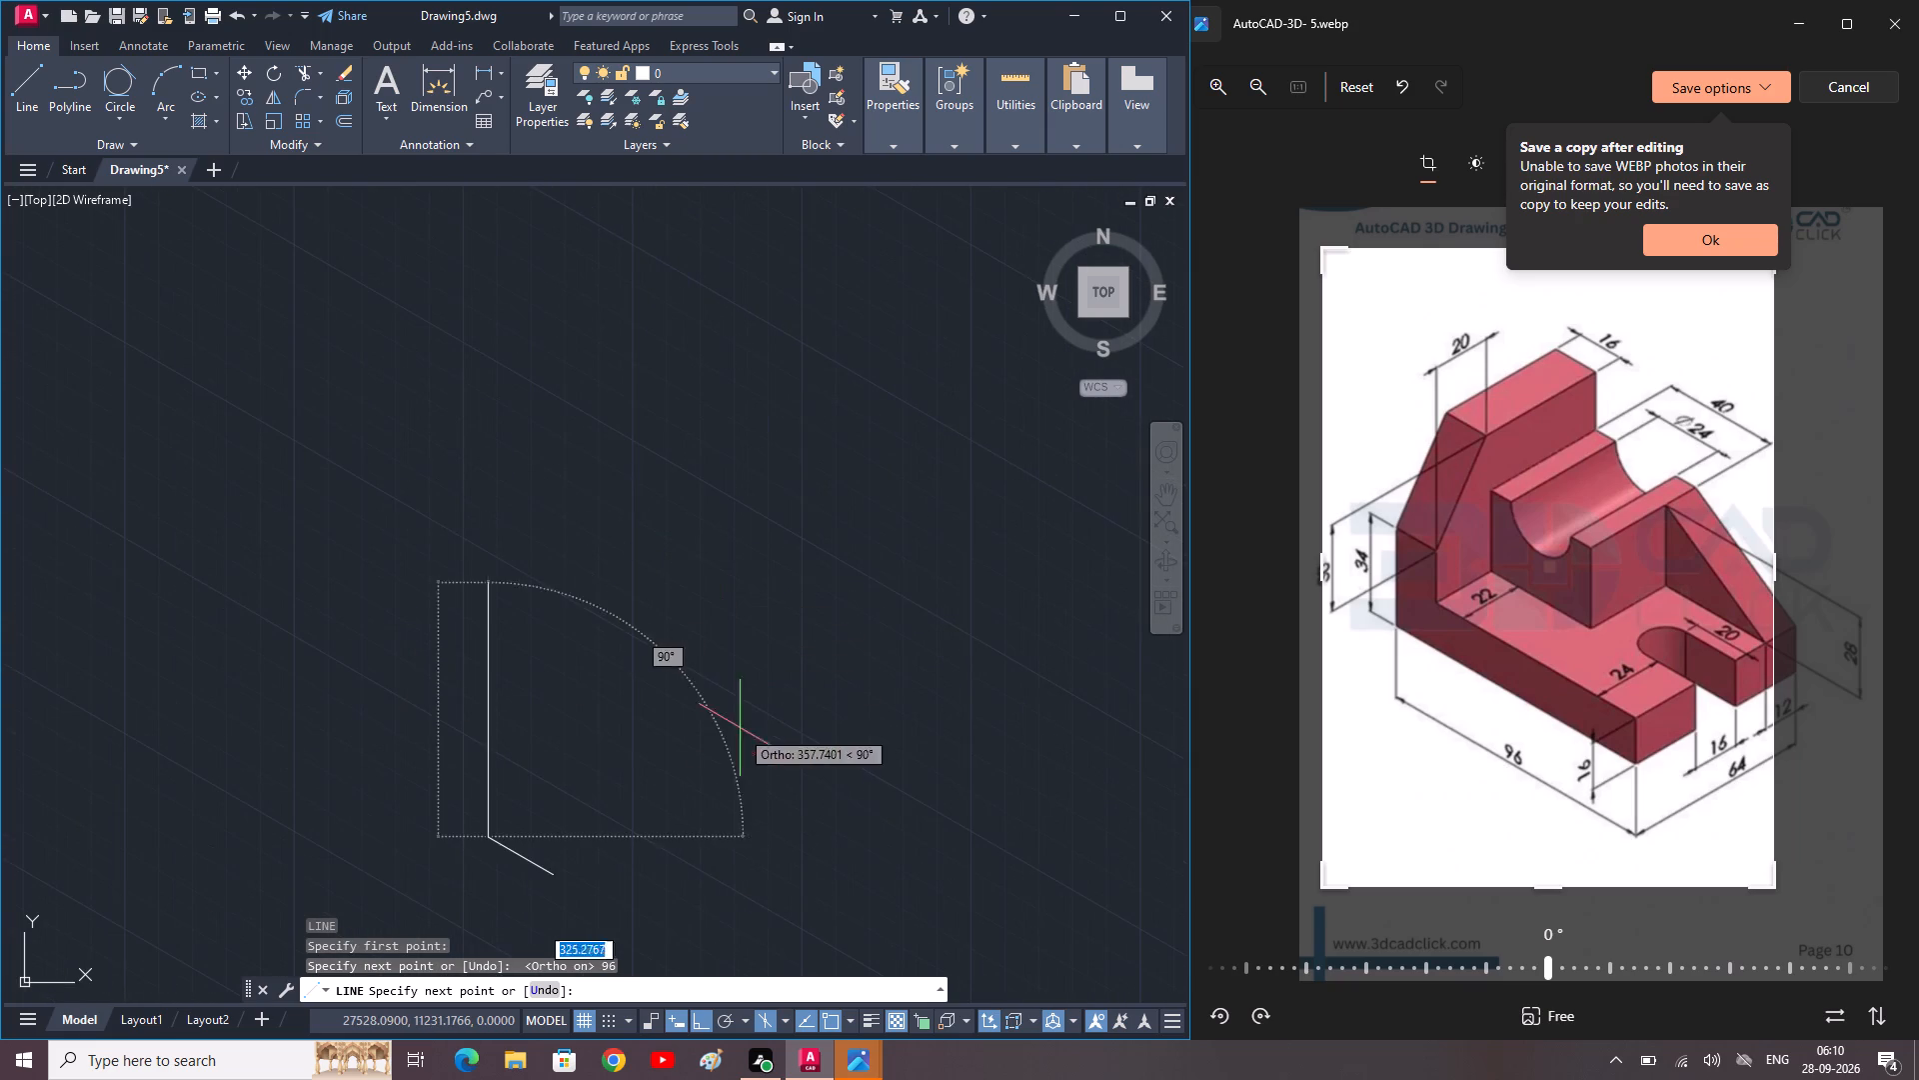
middle_drag(704, 812, 756, 558)
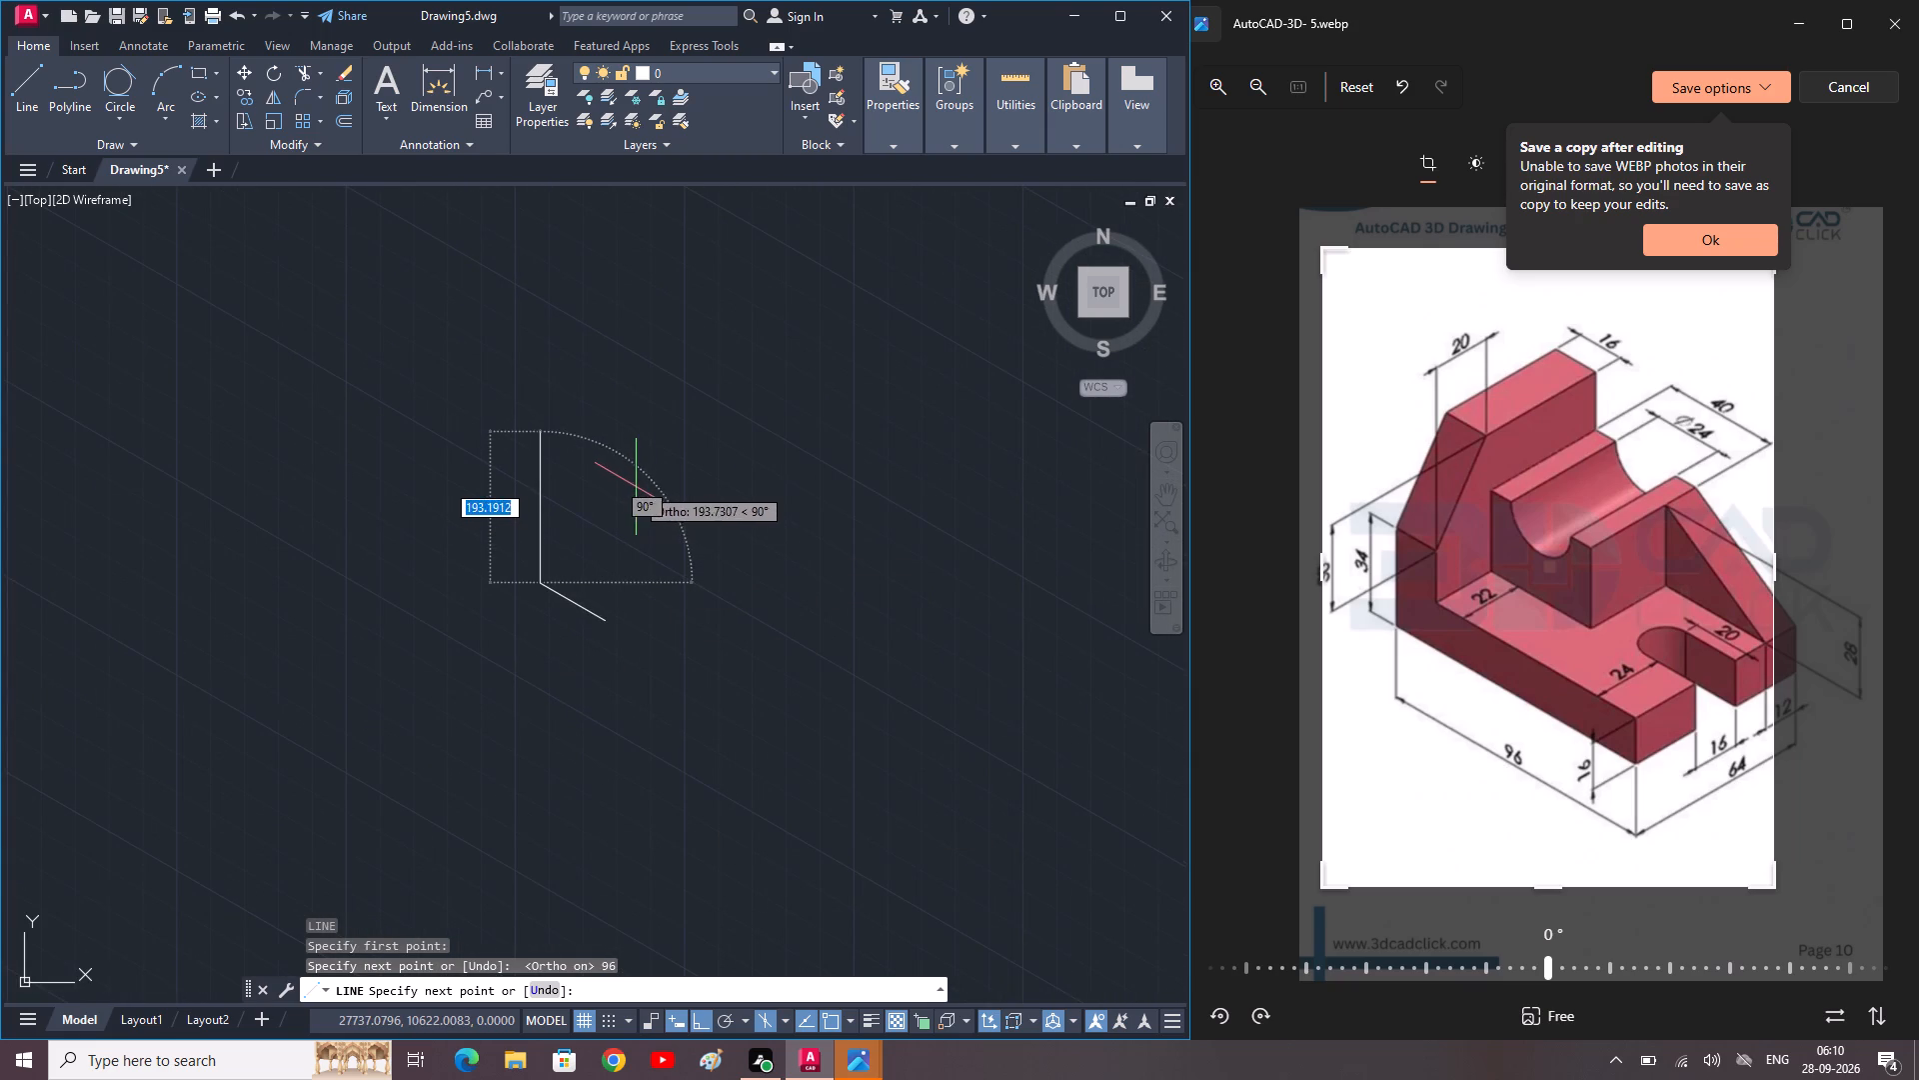
middle_drag(661, 535, 568, 571)
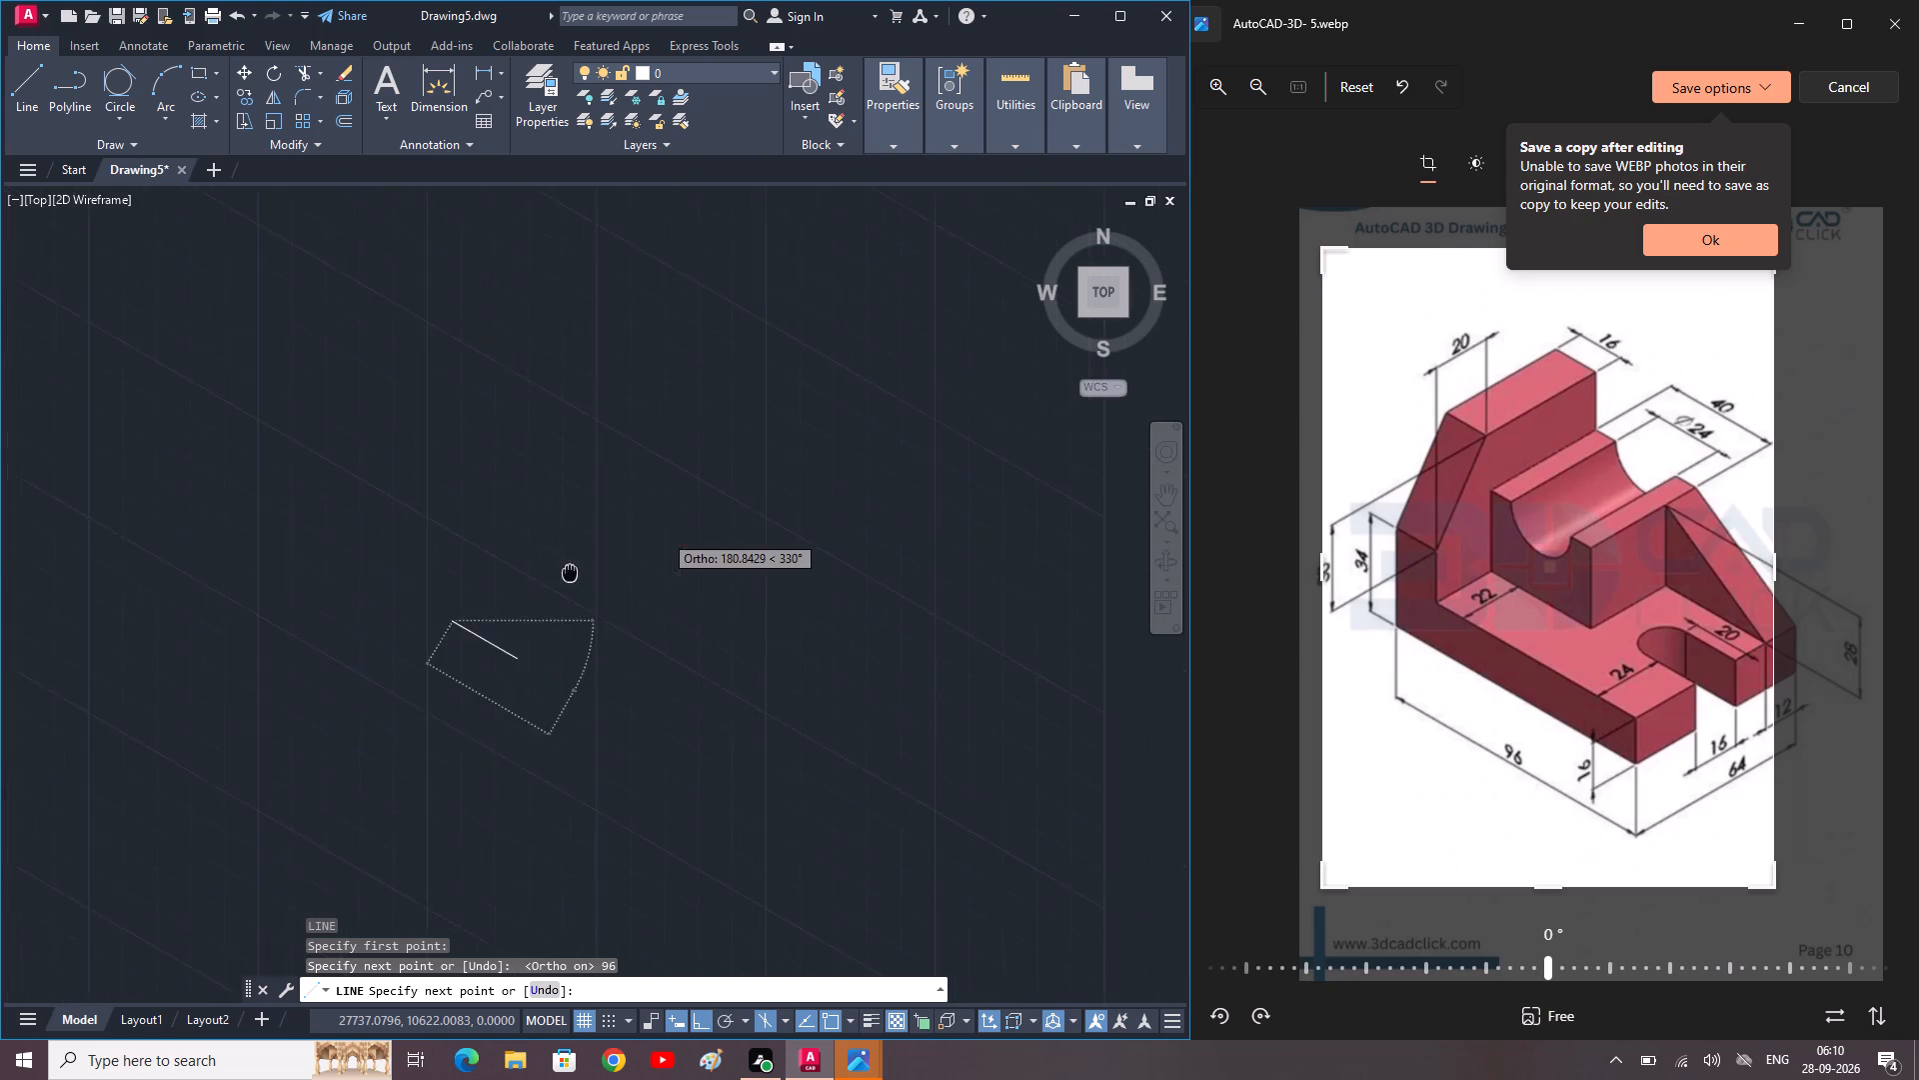
middle_drag(568, 571, 483, 595)
scroll(479, 598, up, 2)
middle_drag(312, 672, 507, 620)
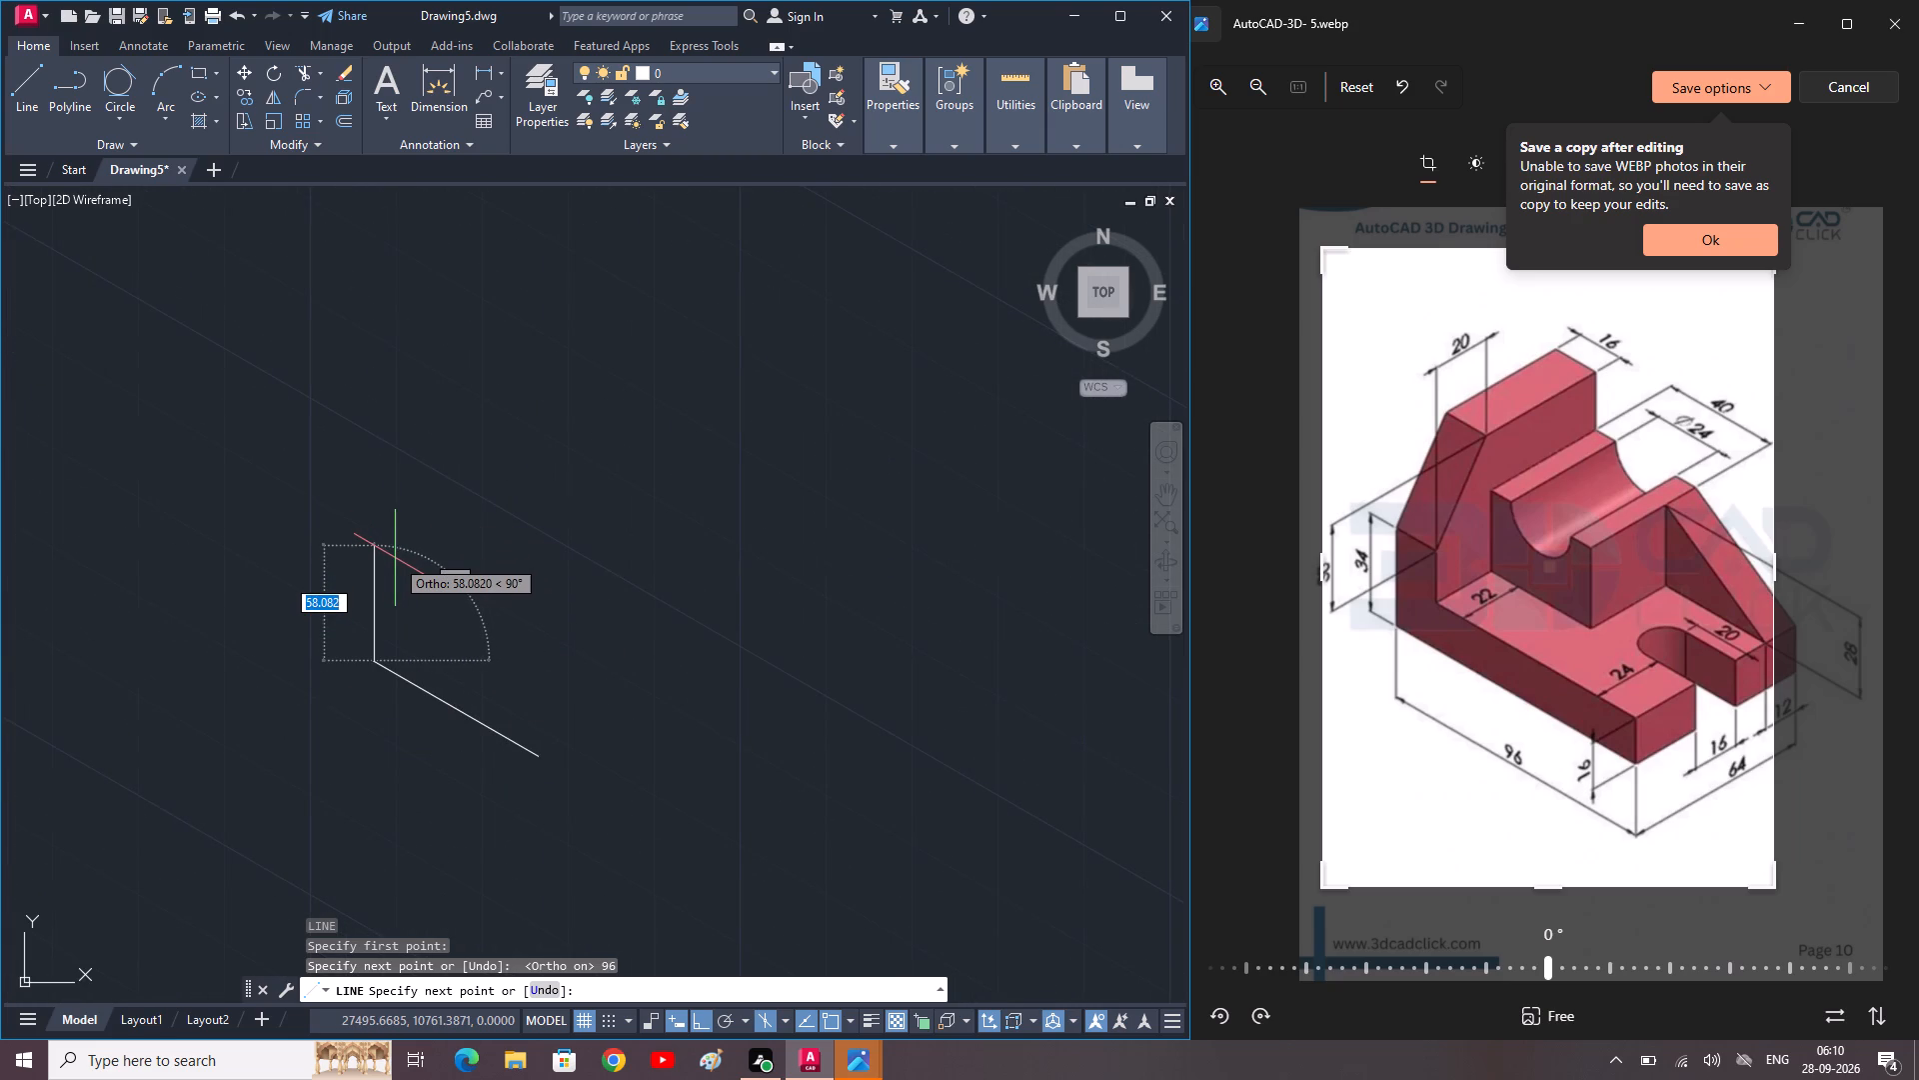
key(F5)
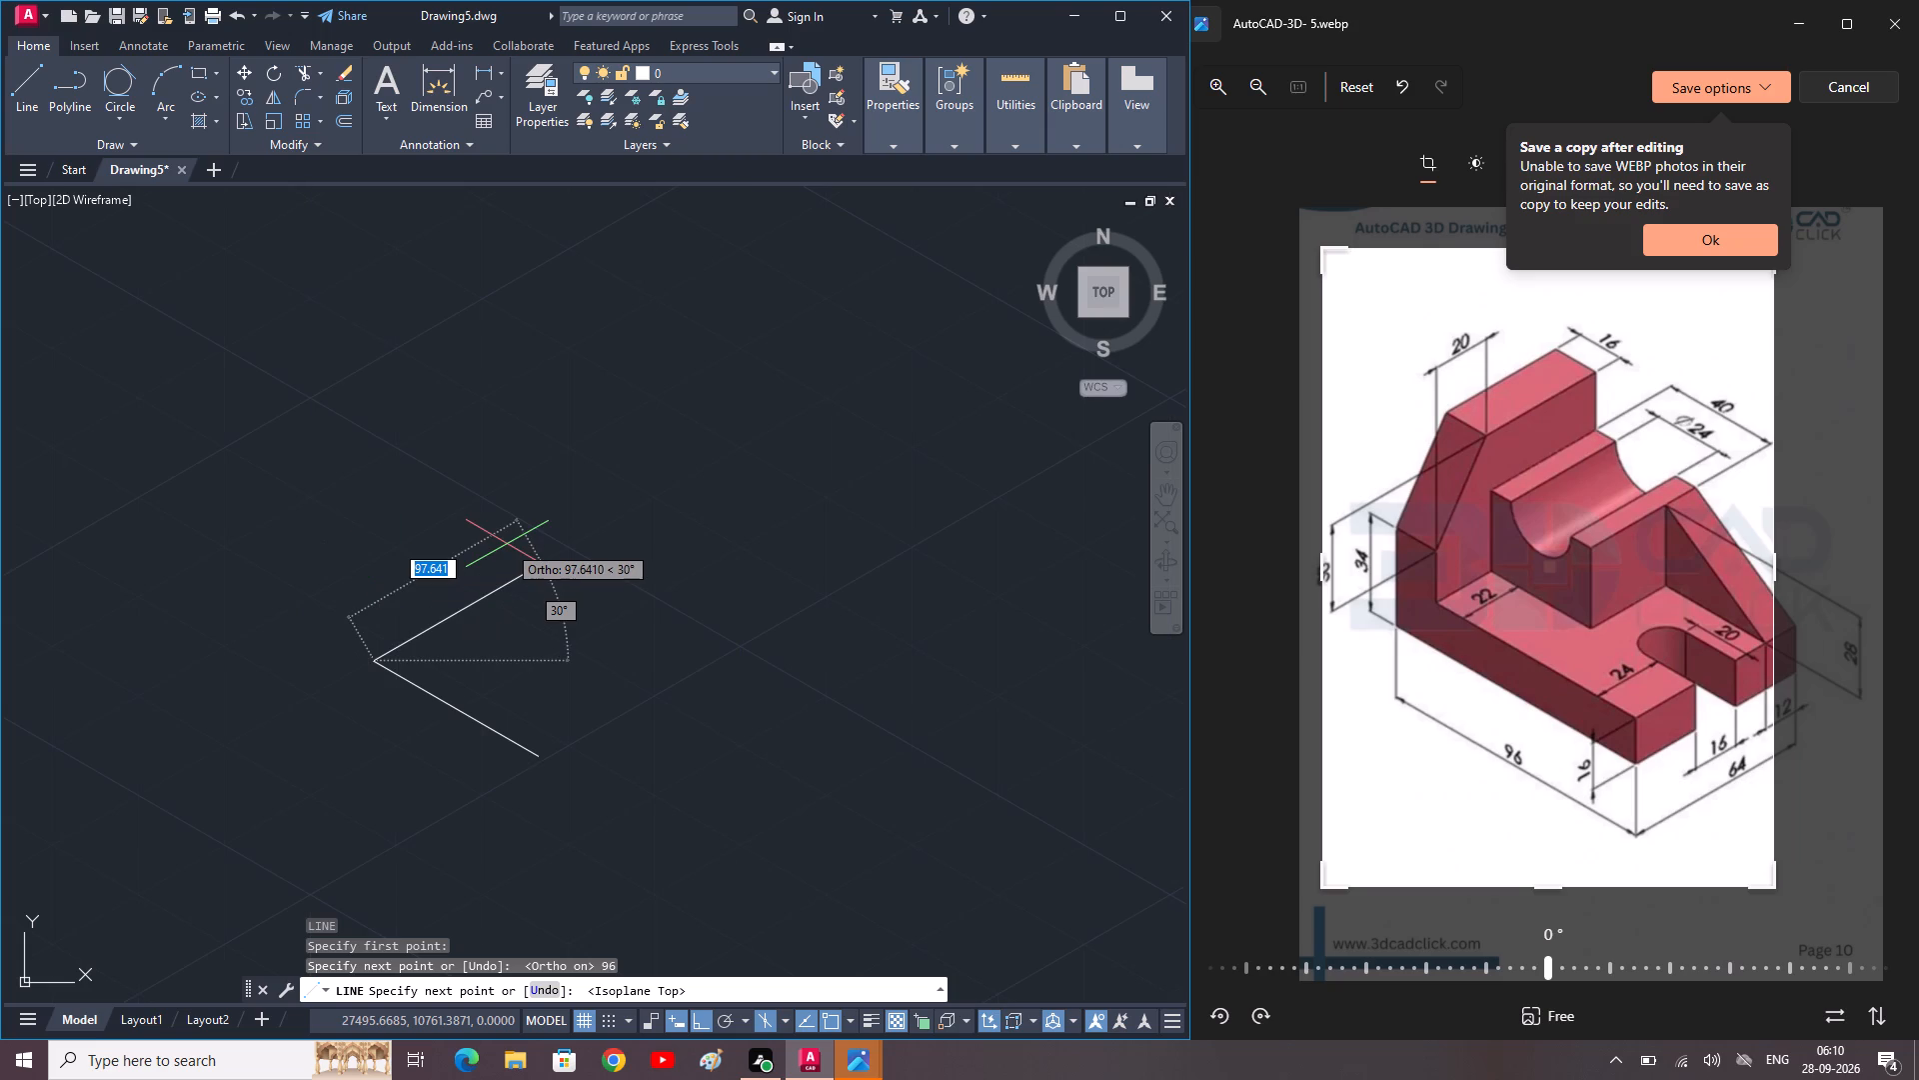
text(64)
key(Return)
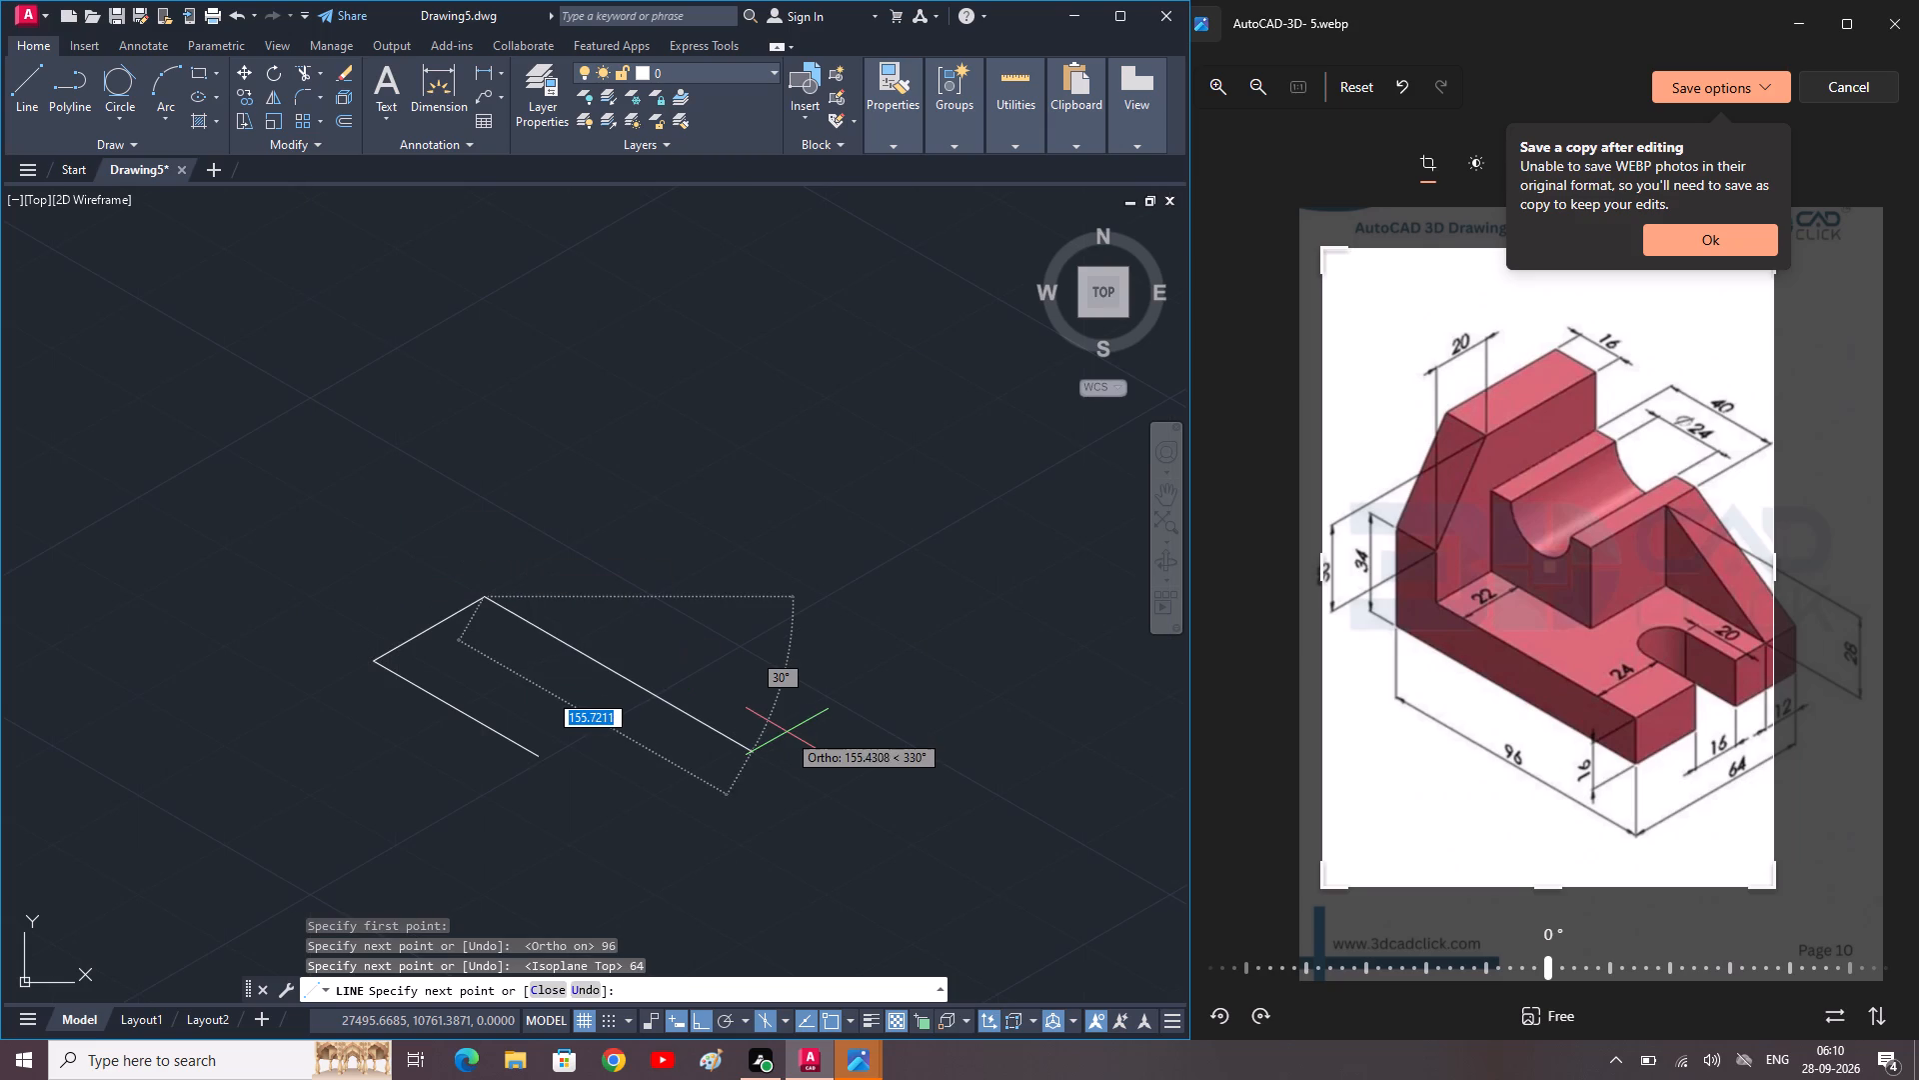
key(9)
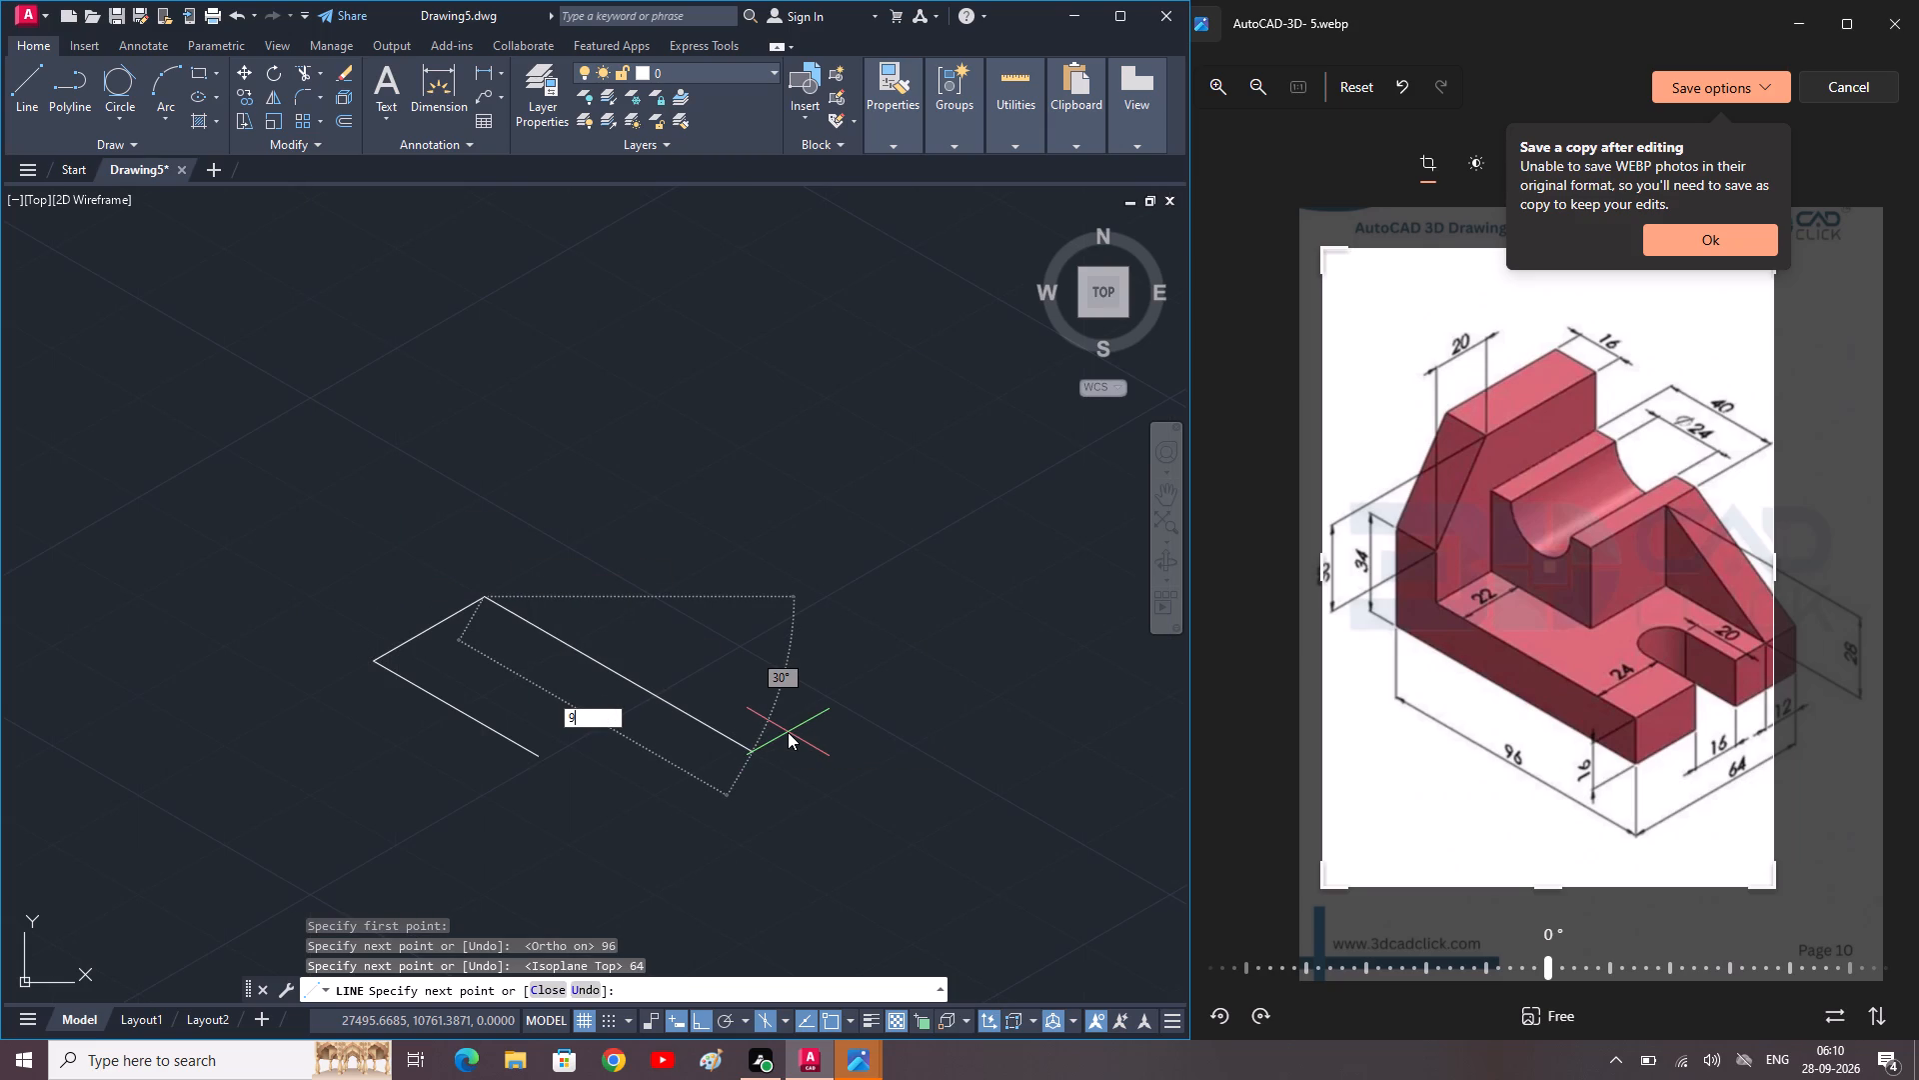
key(6)
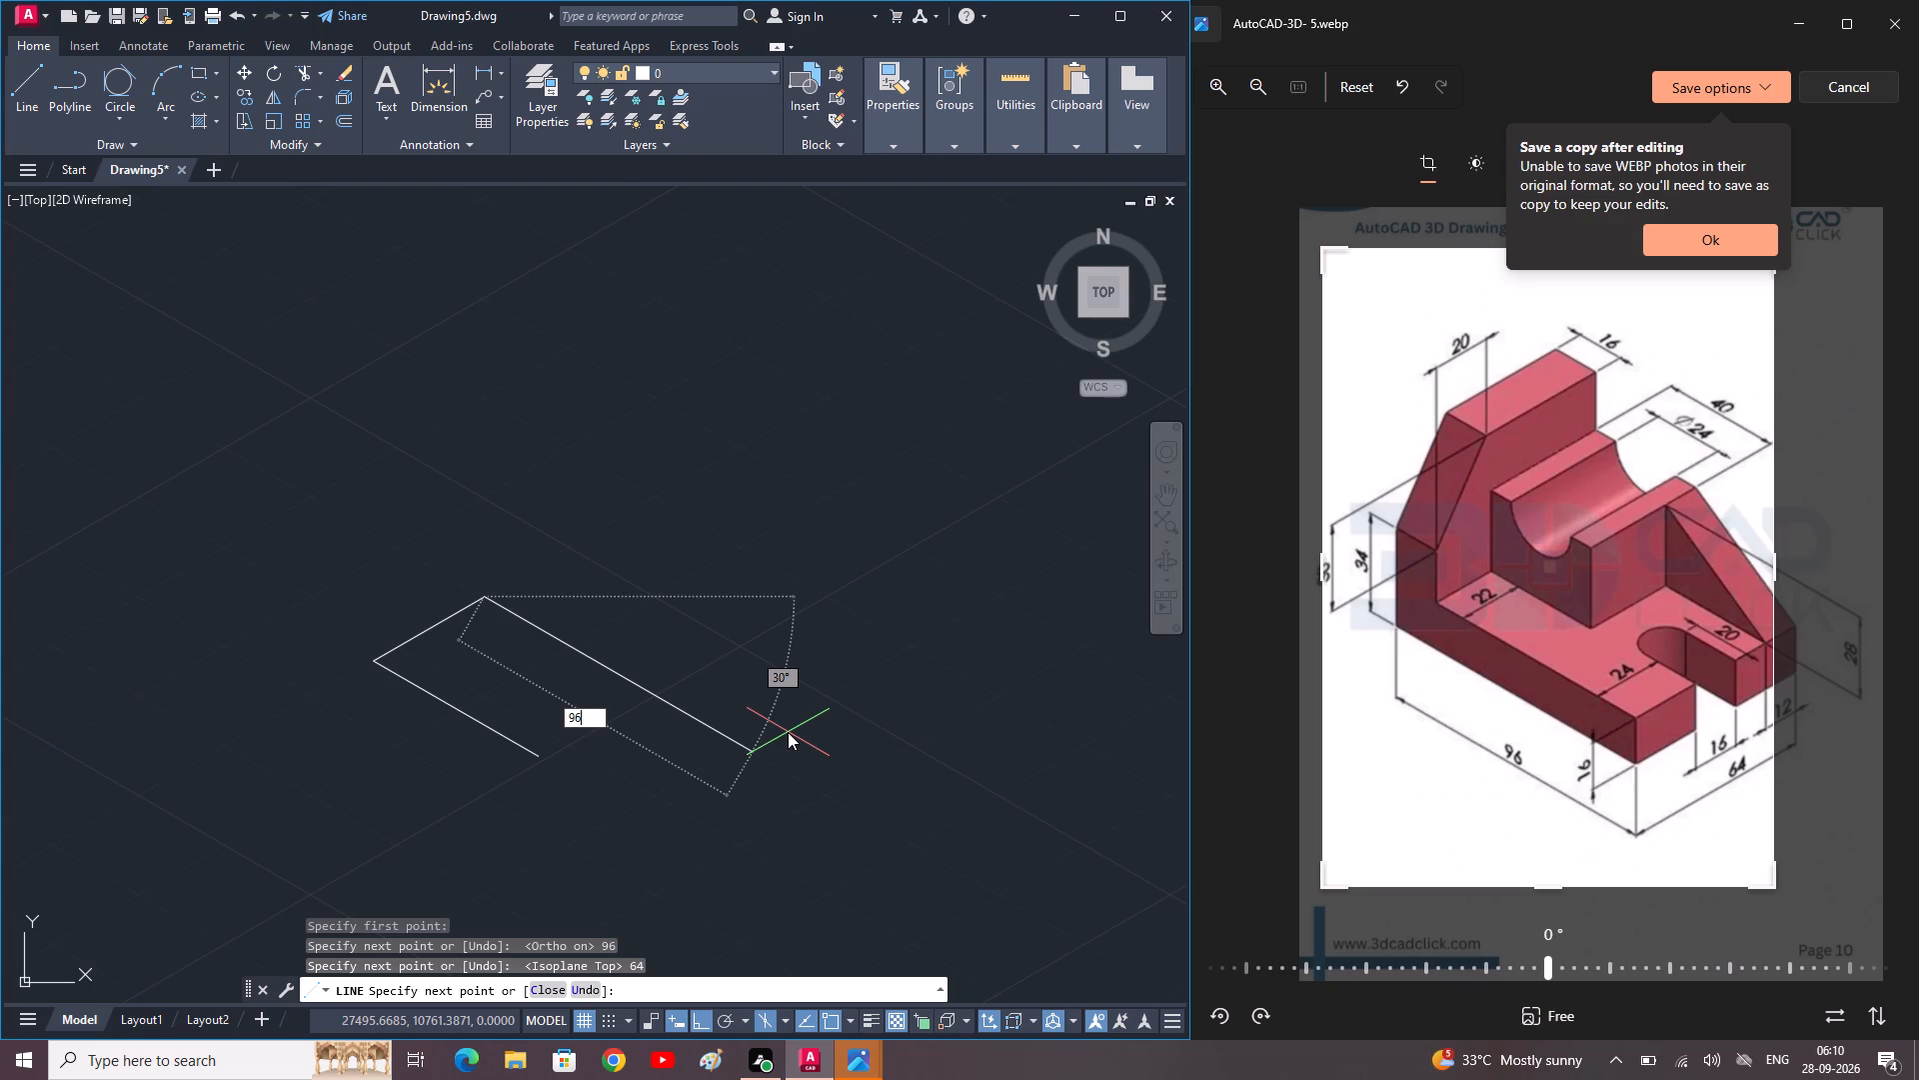
key(space)
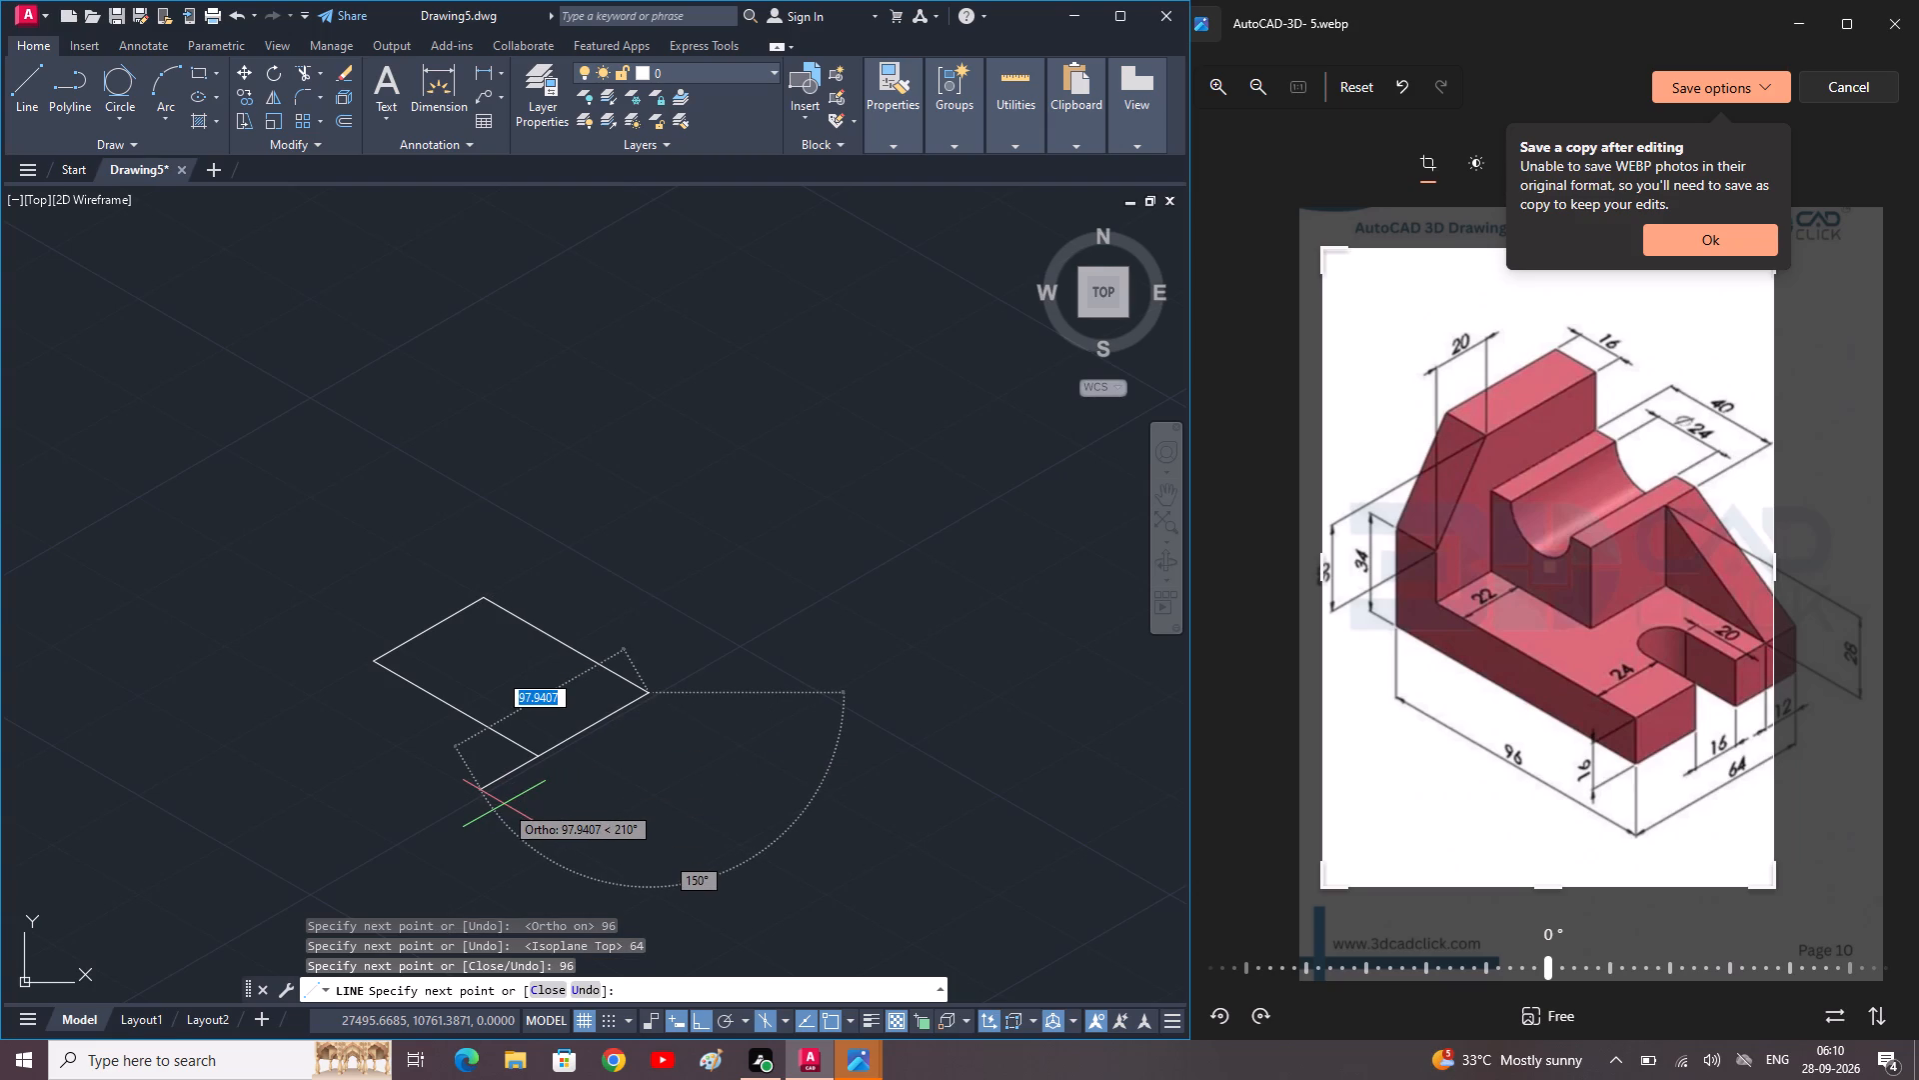
key(6)
text(4)
key(space)
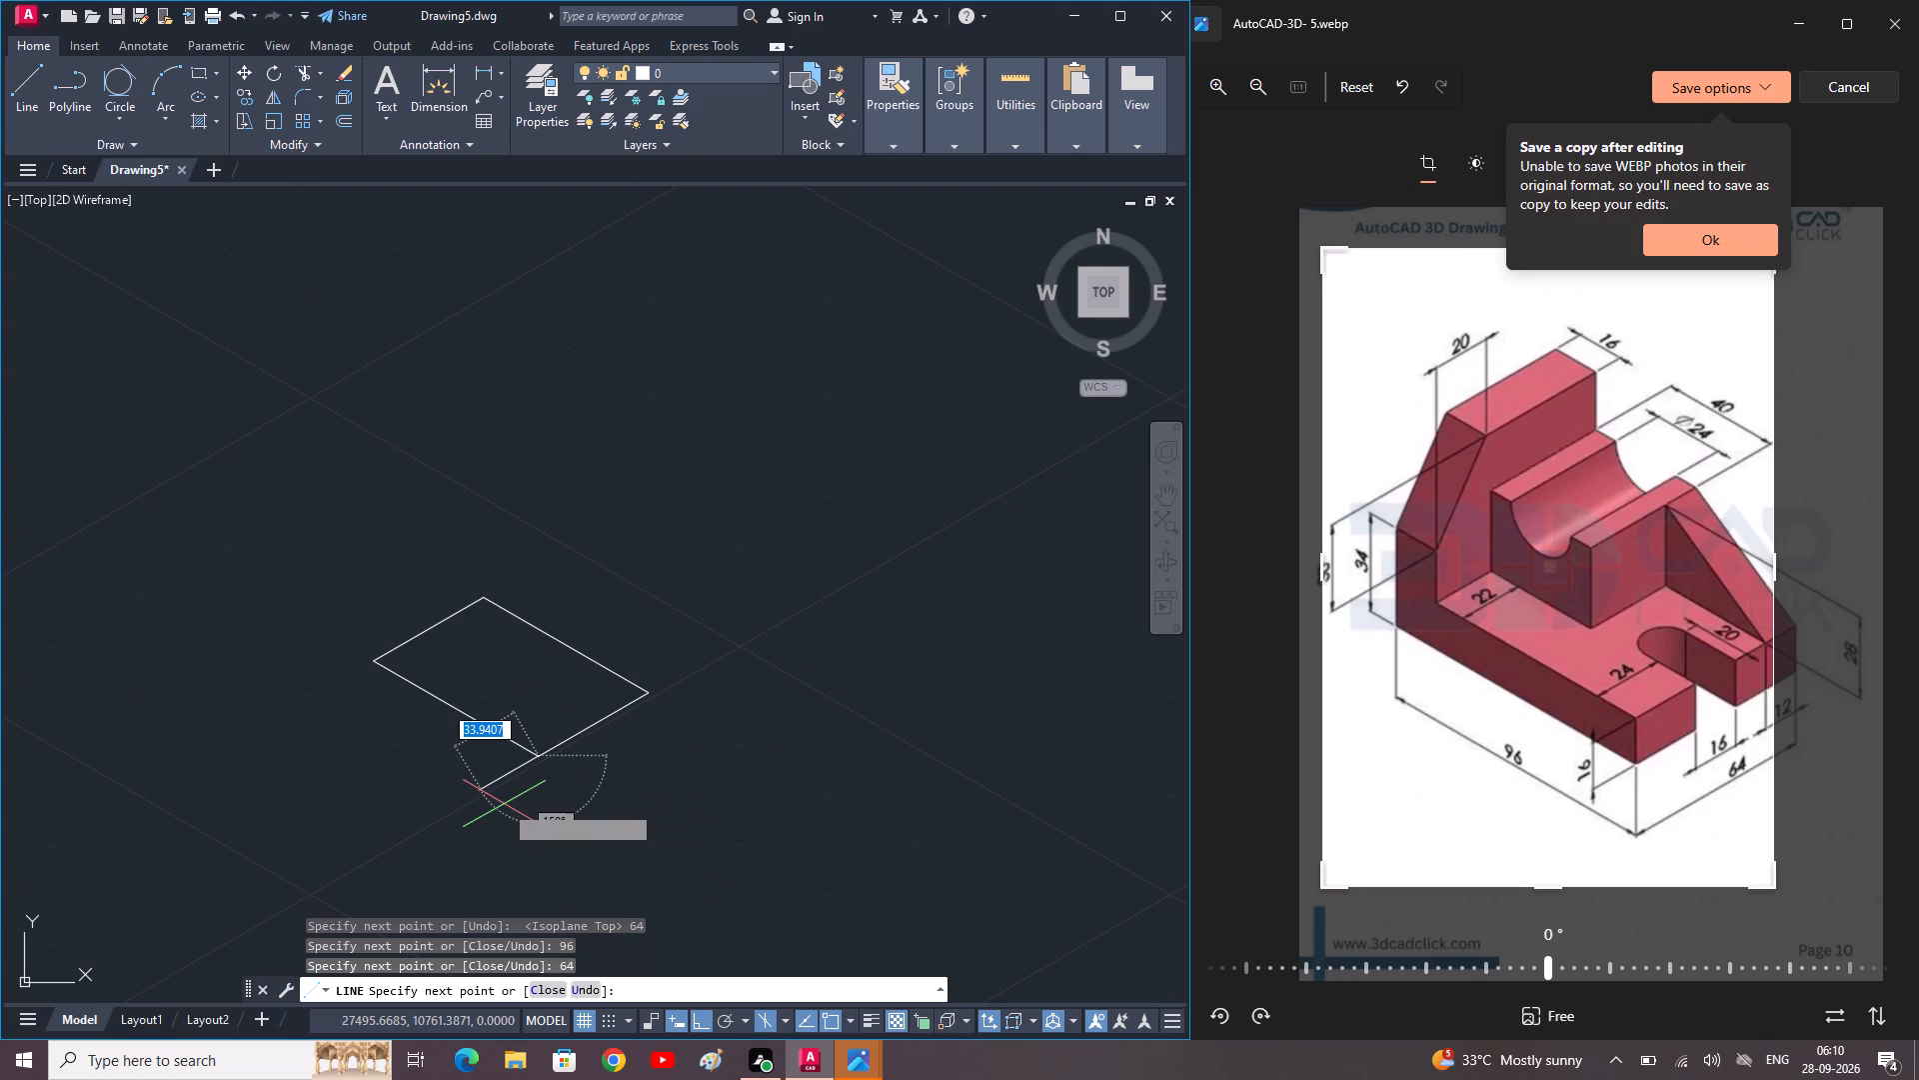
key(Escape)
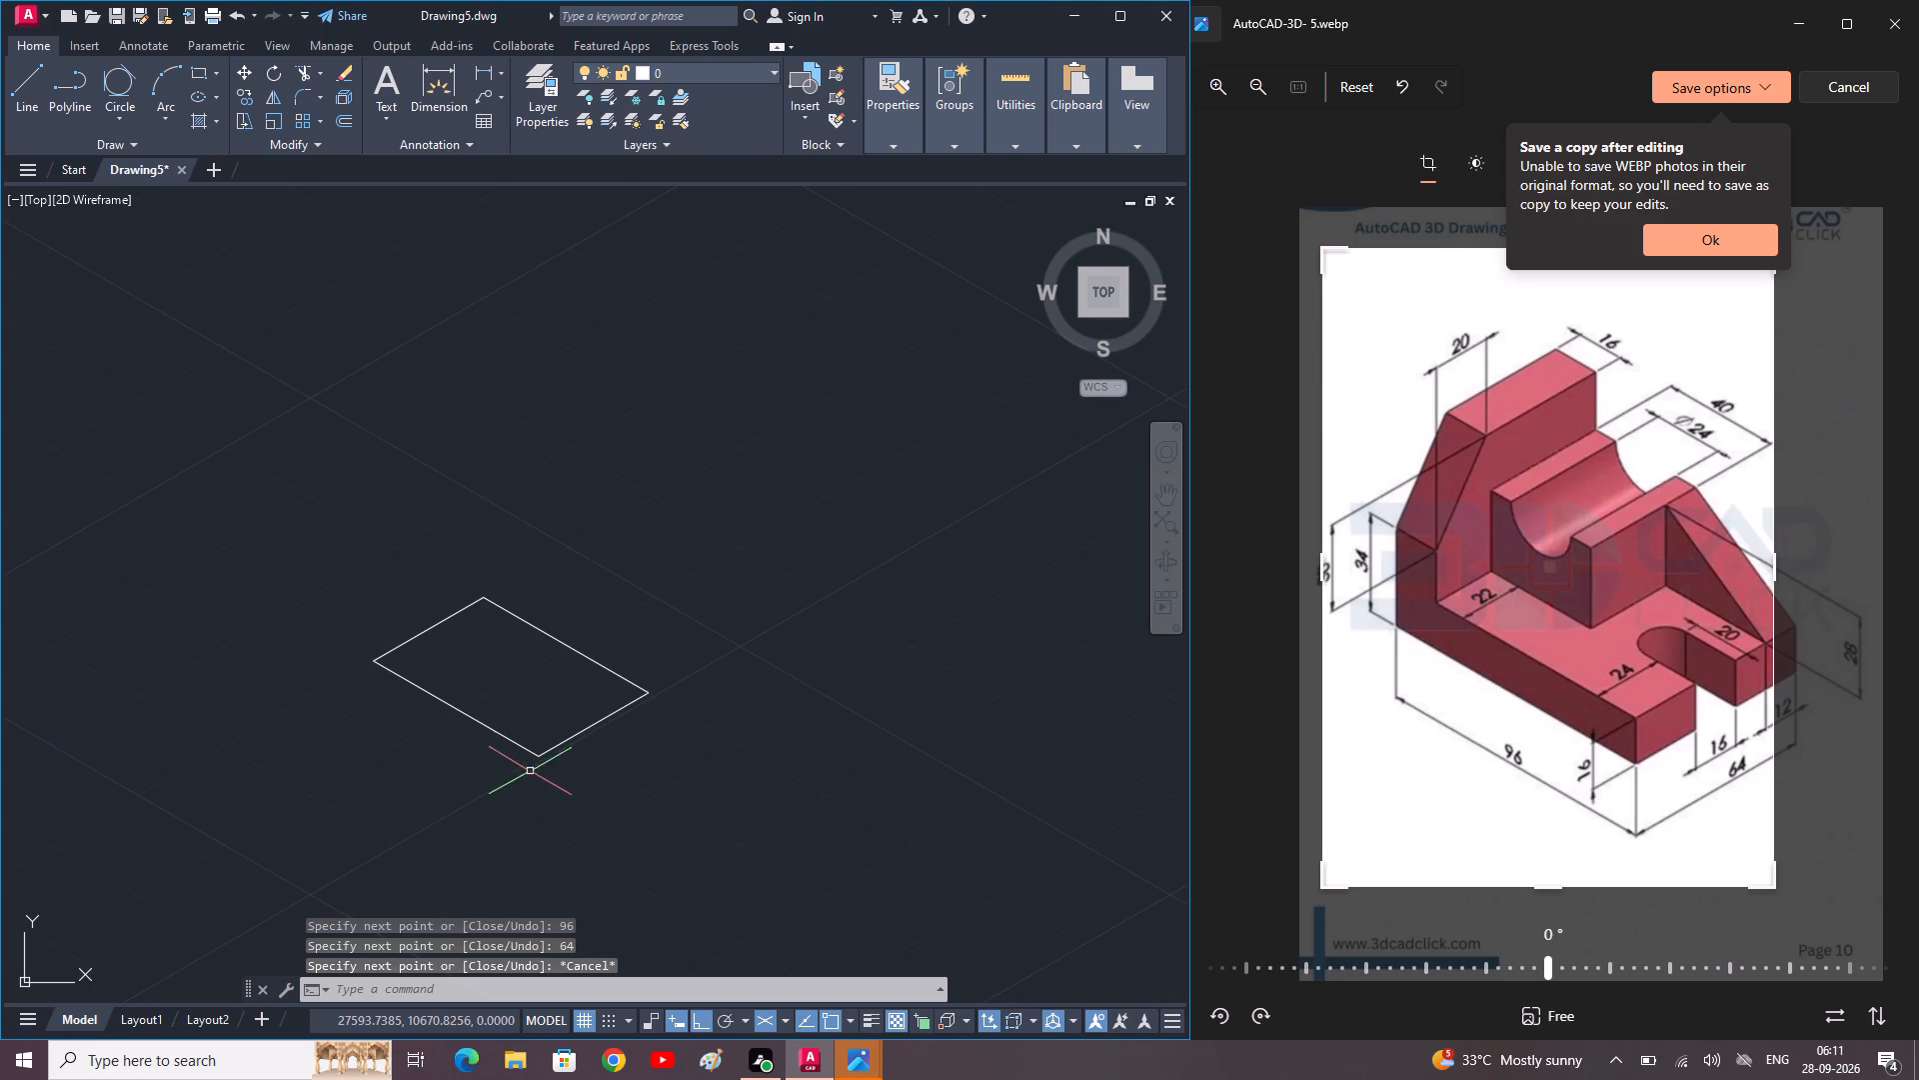
Copy the four-line base outline 16 units straight up on the right isoplane, using its front corner as base point.
drag(580, 711, 596, 767)
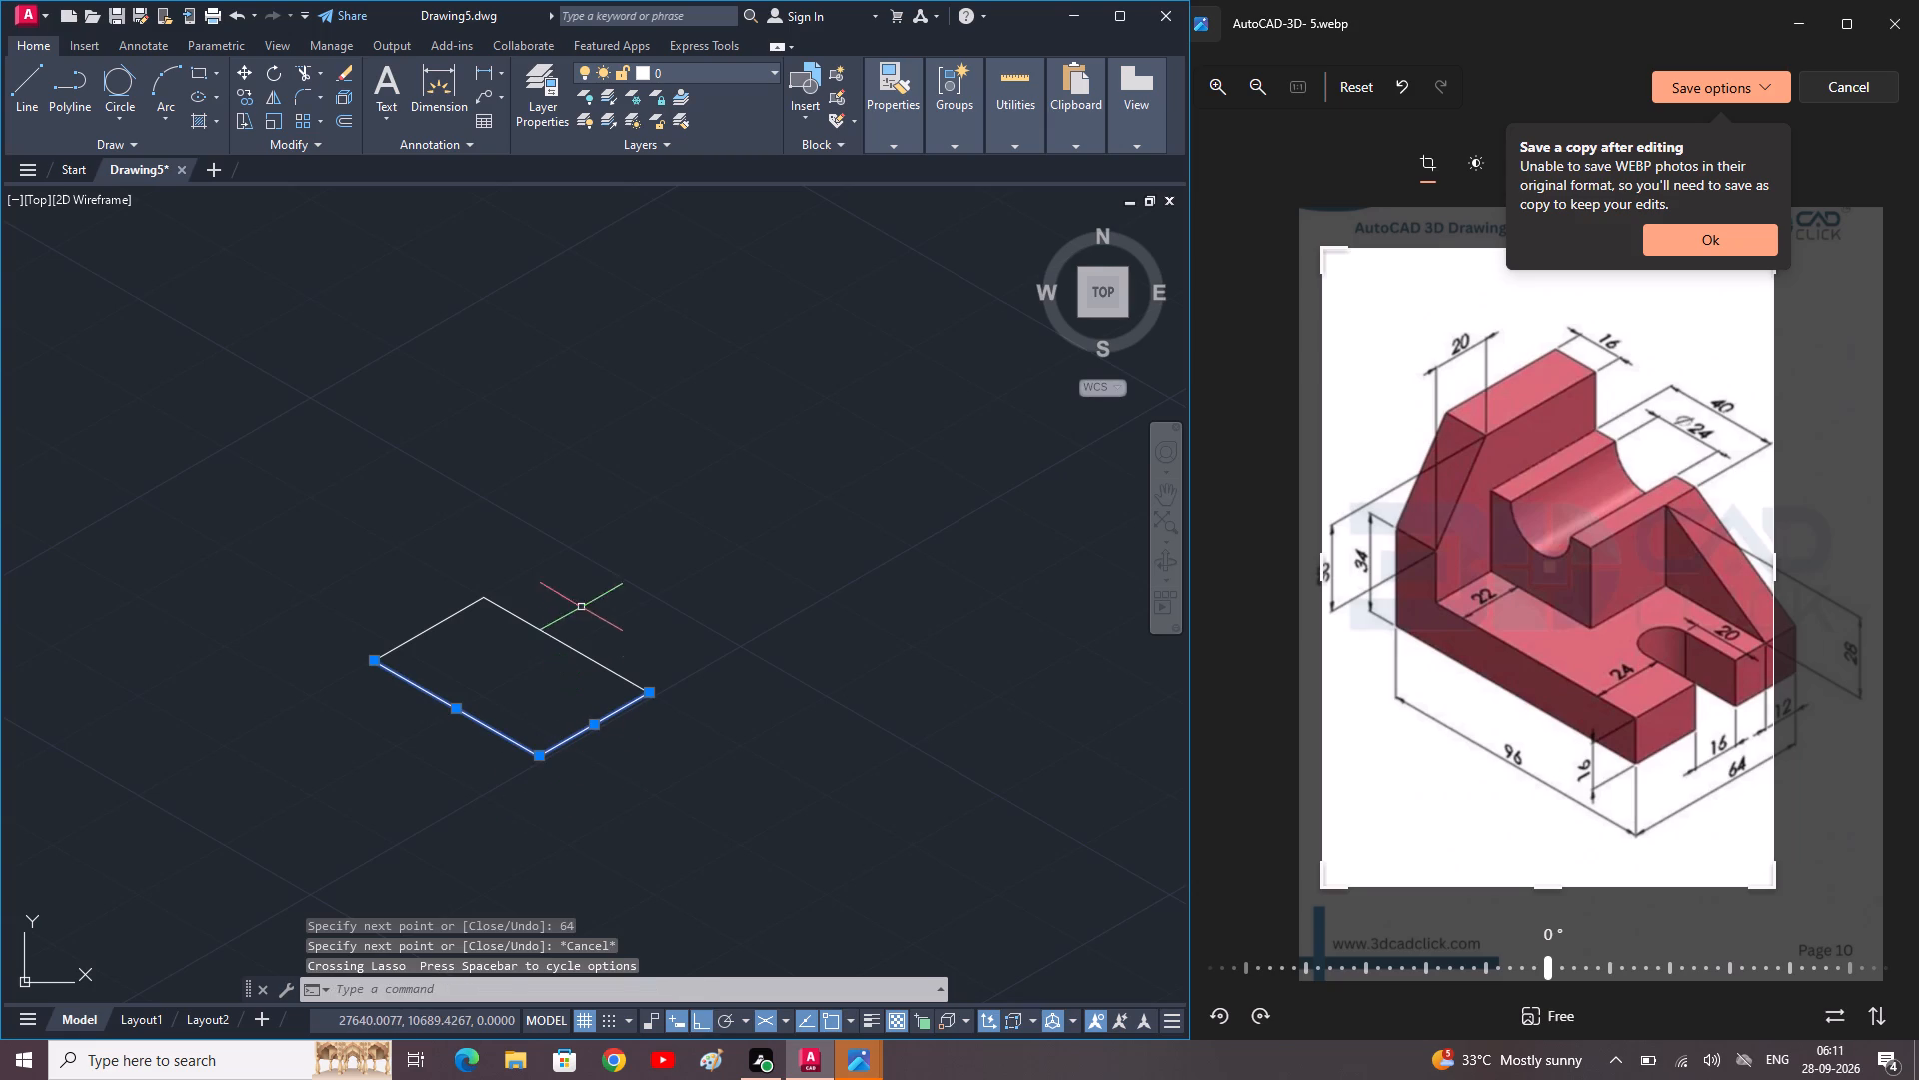
drag(568, 589, 537, 640)
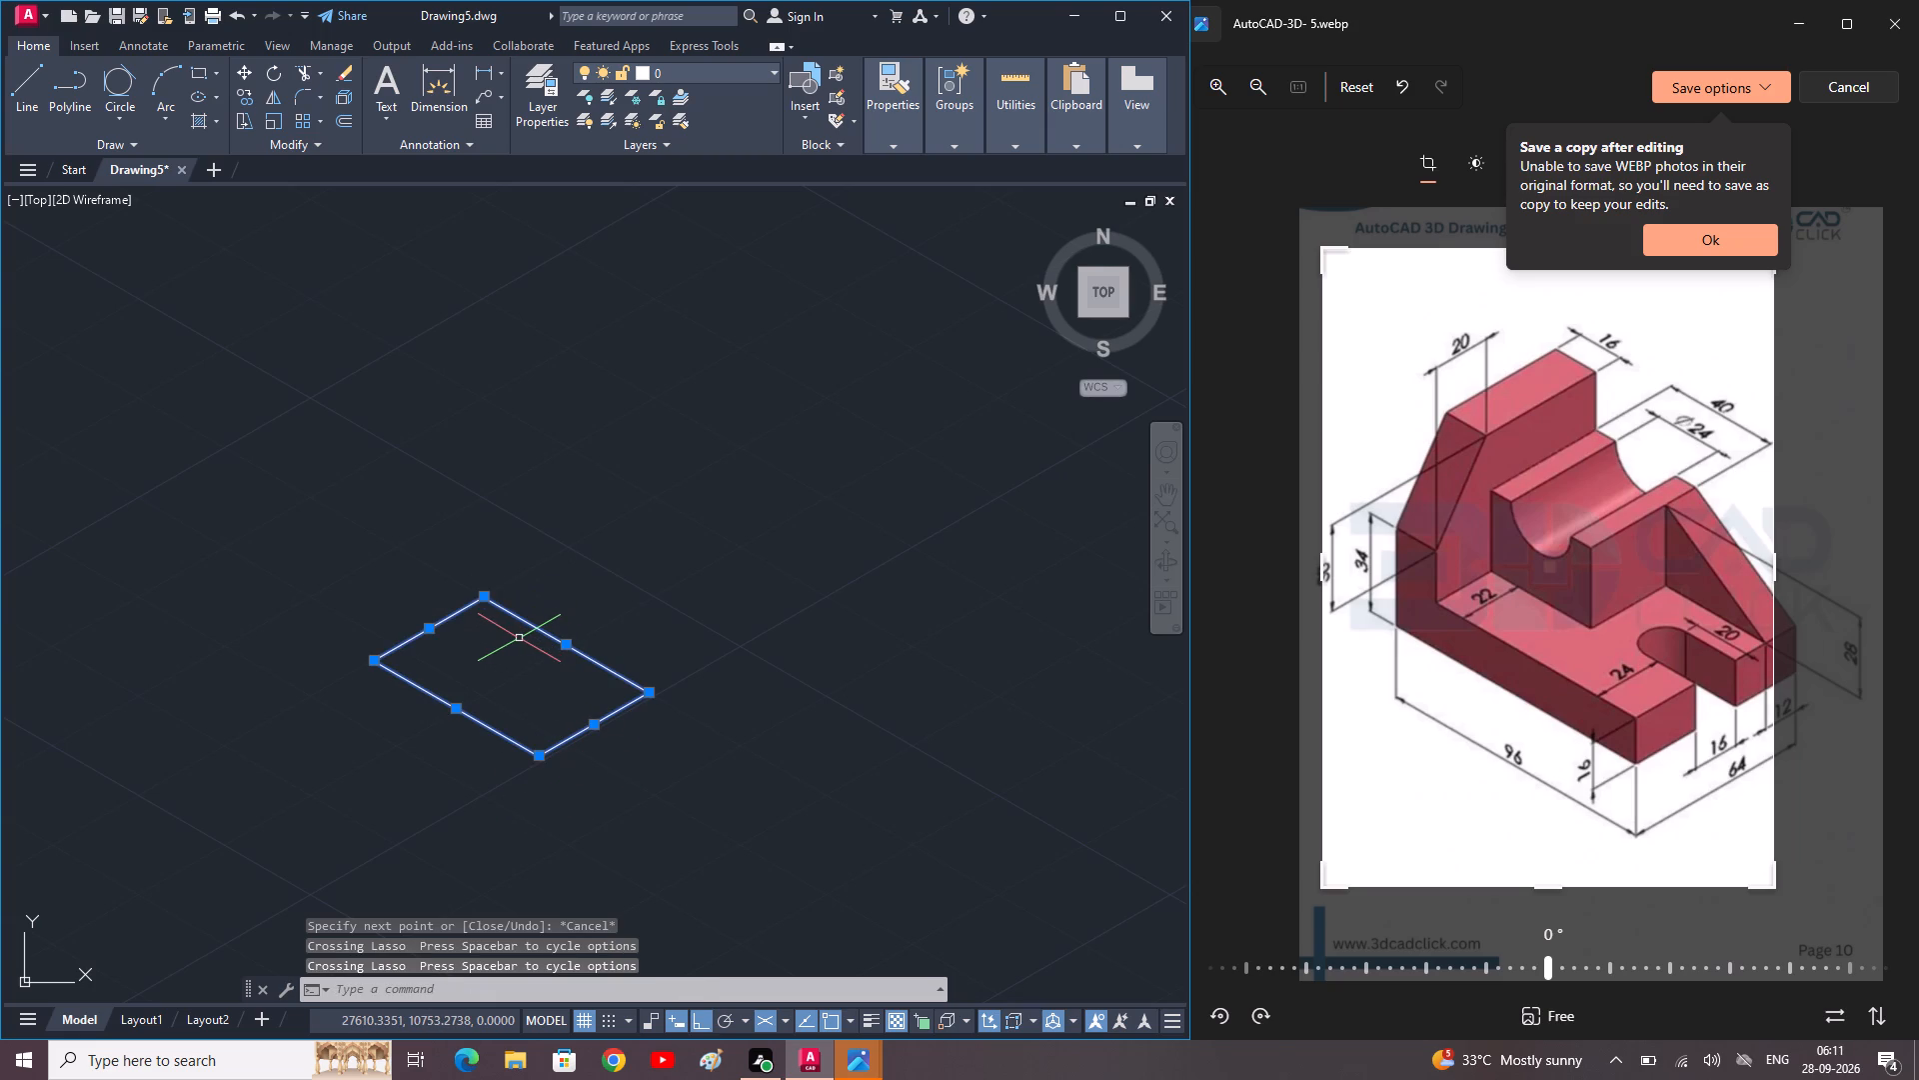
text(co)
key(space)
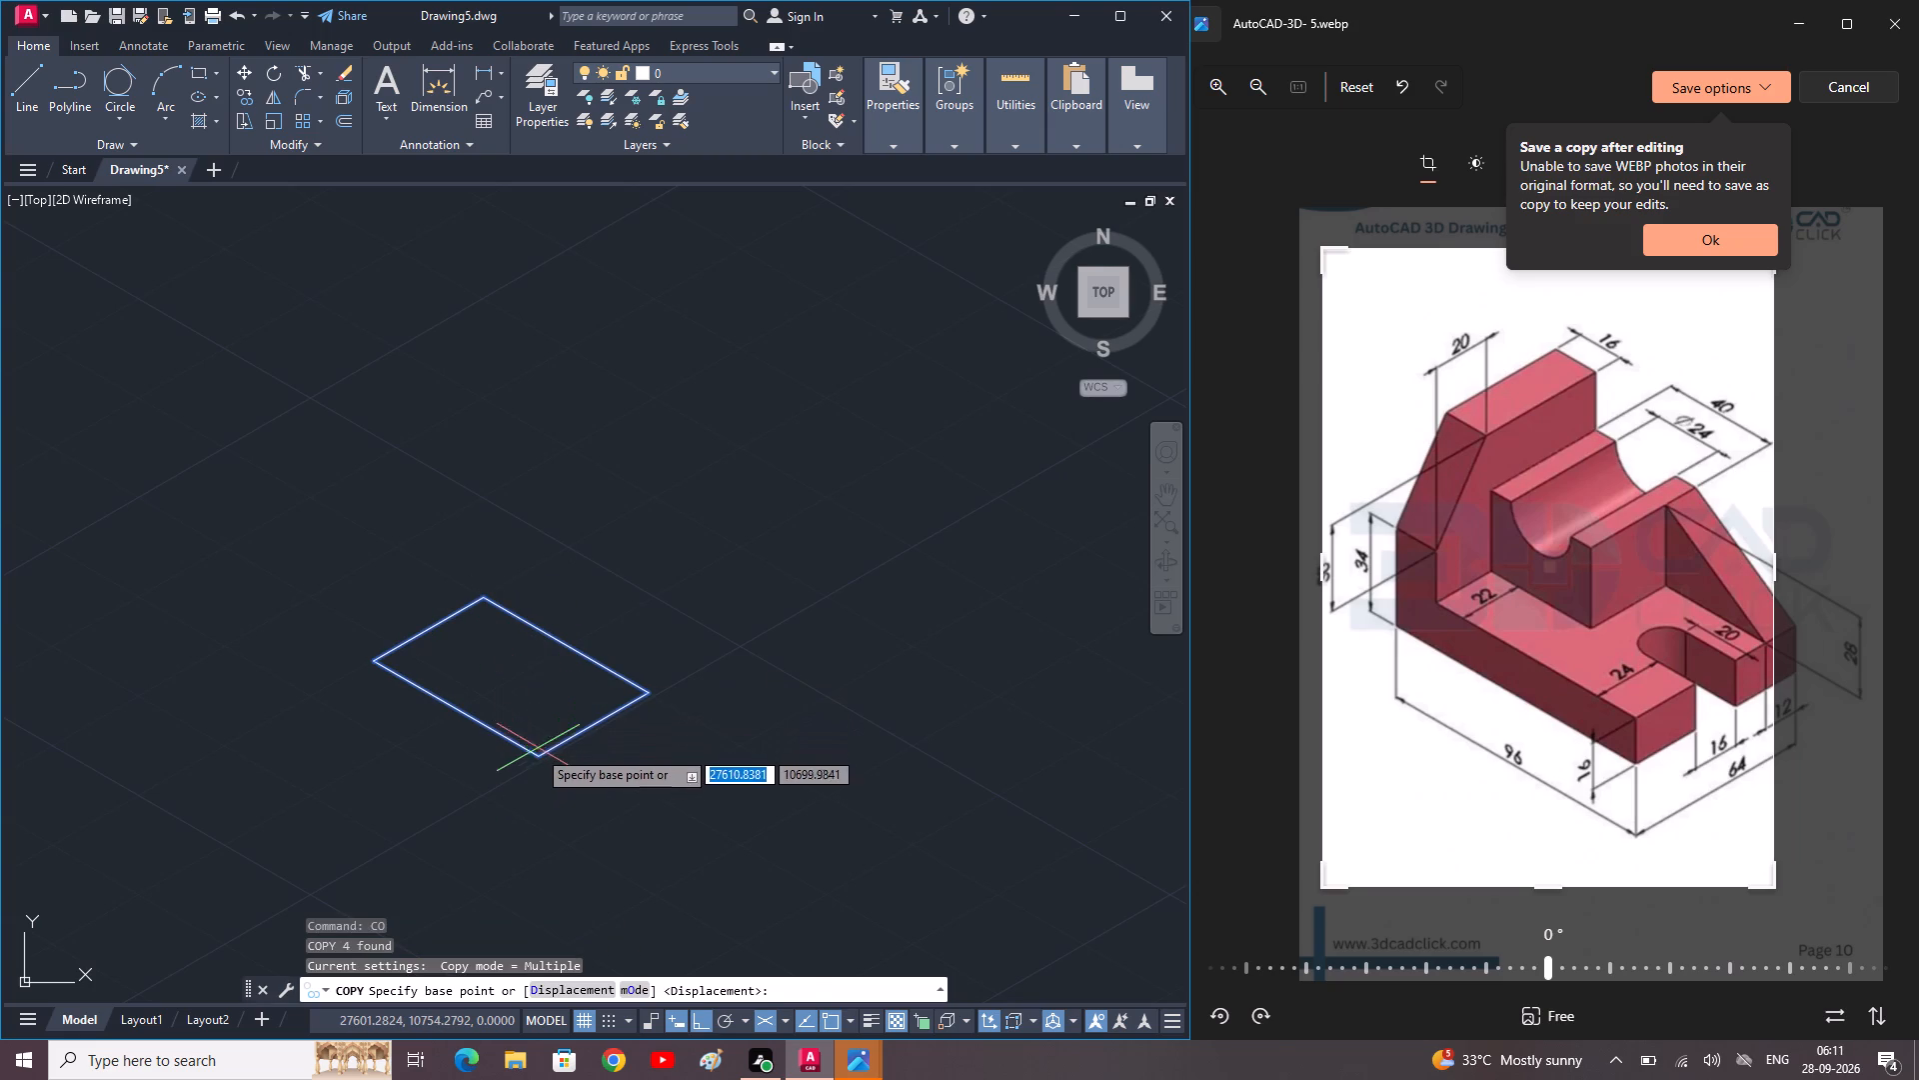
click(533, 758)
key(F5)
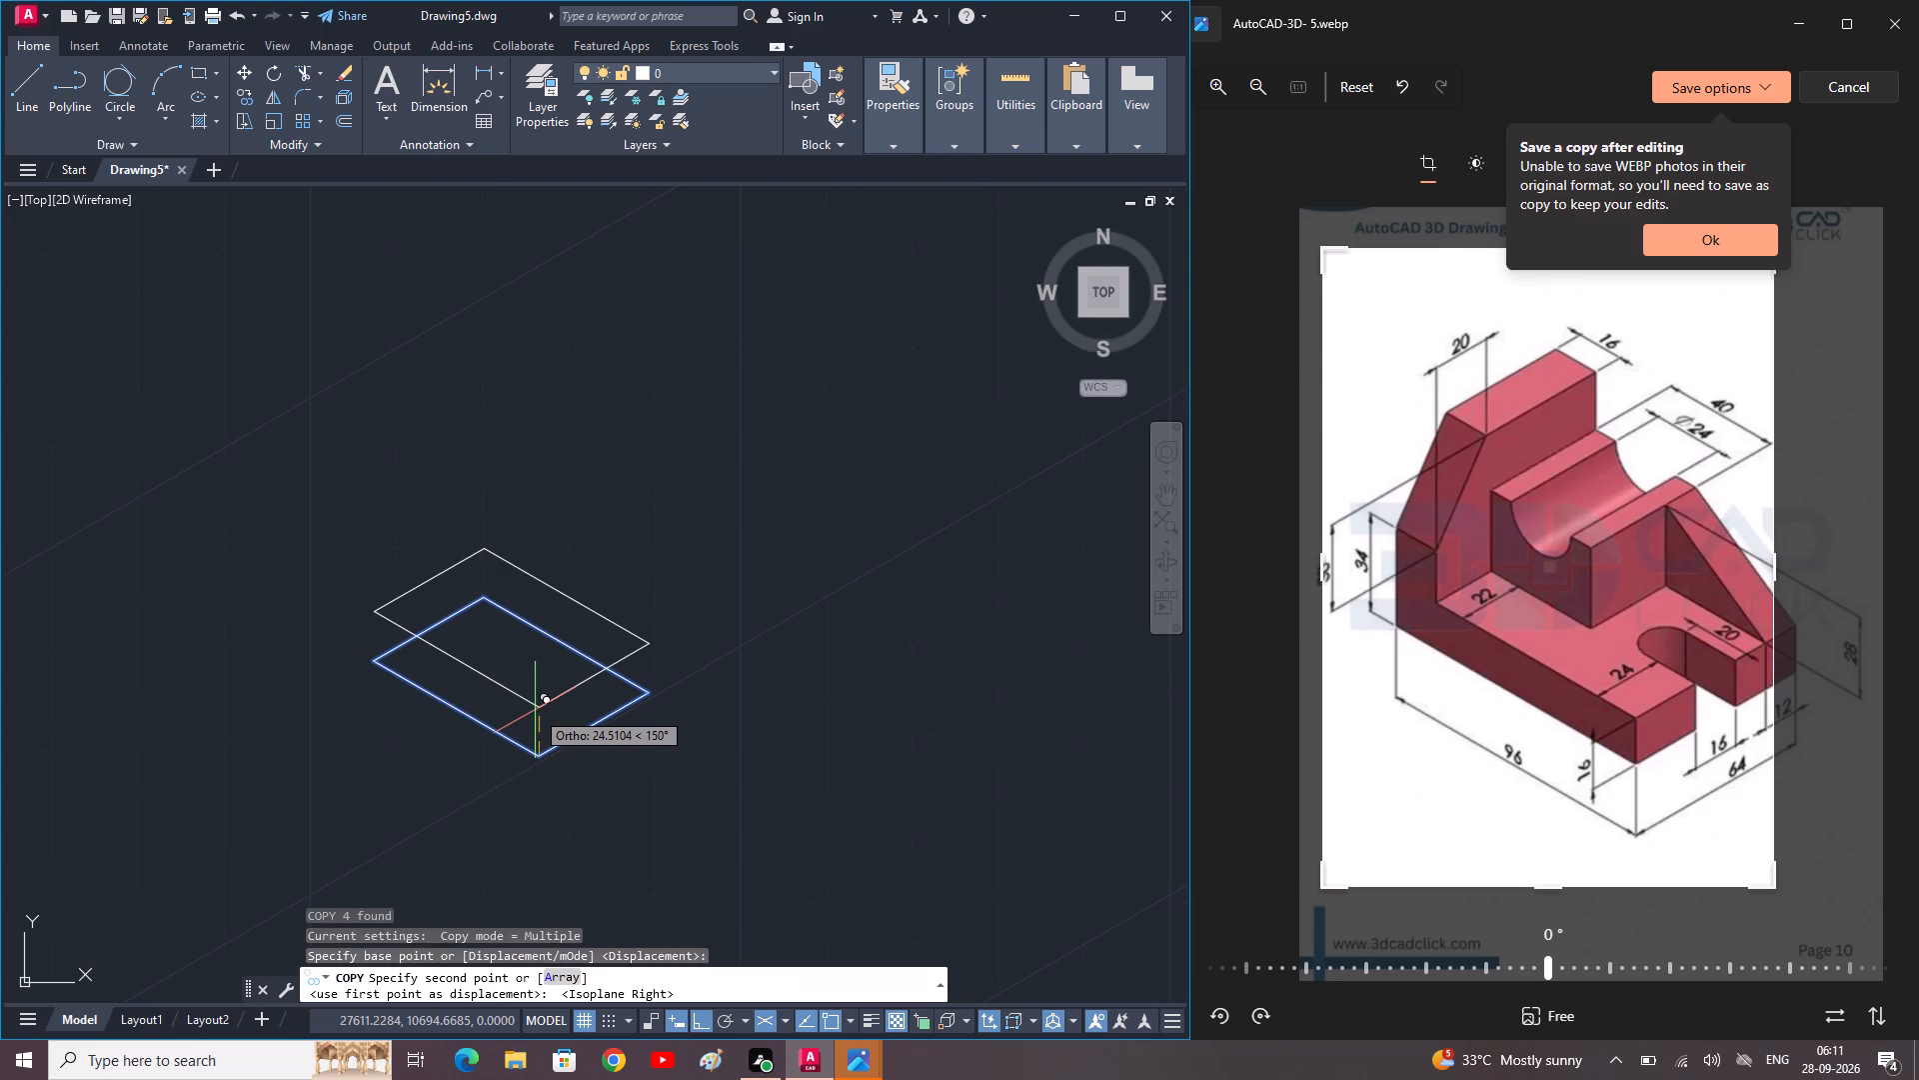
text(16)
key(Return)
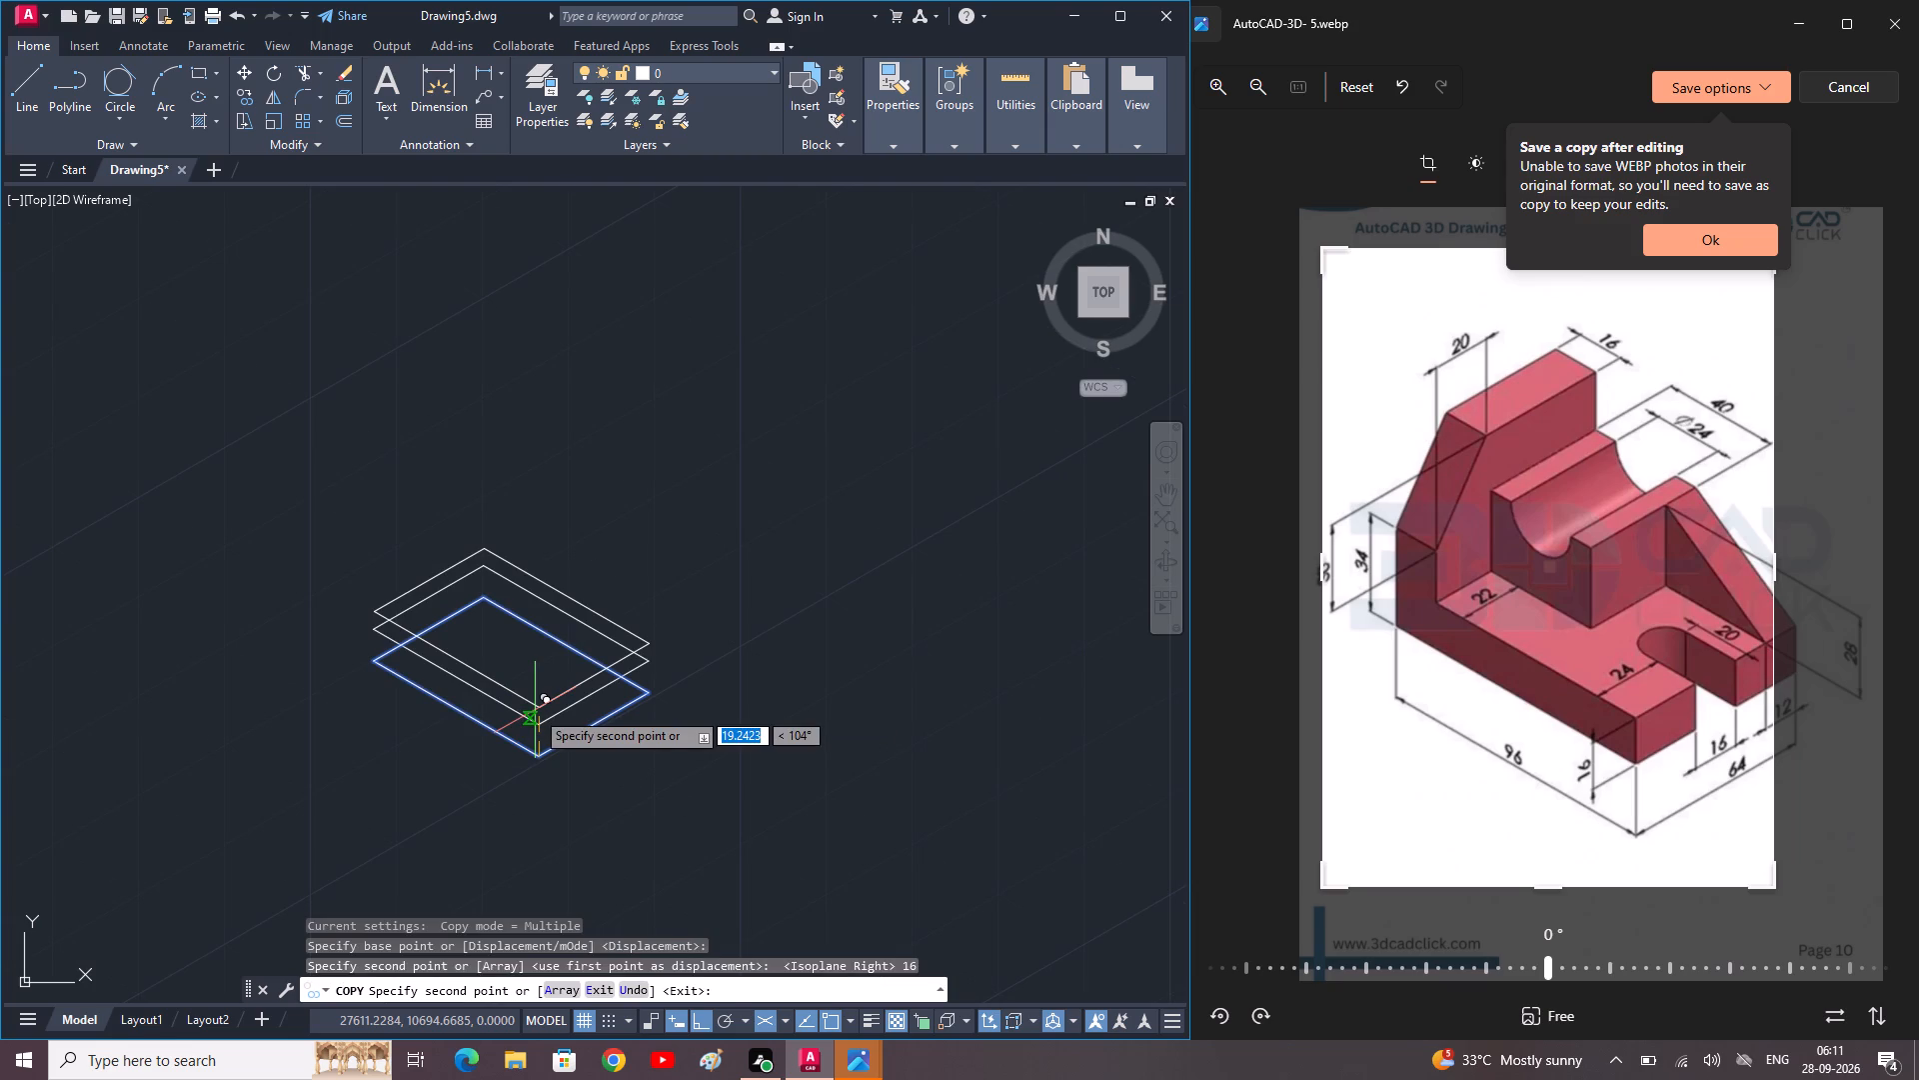
key(space)
Draw vertical lines joining the upper and lower base outlines at the three visible corners.
text(l)
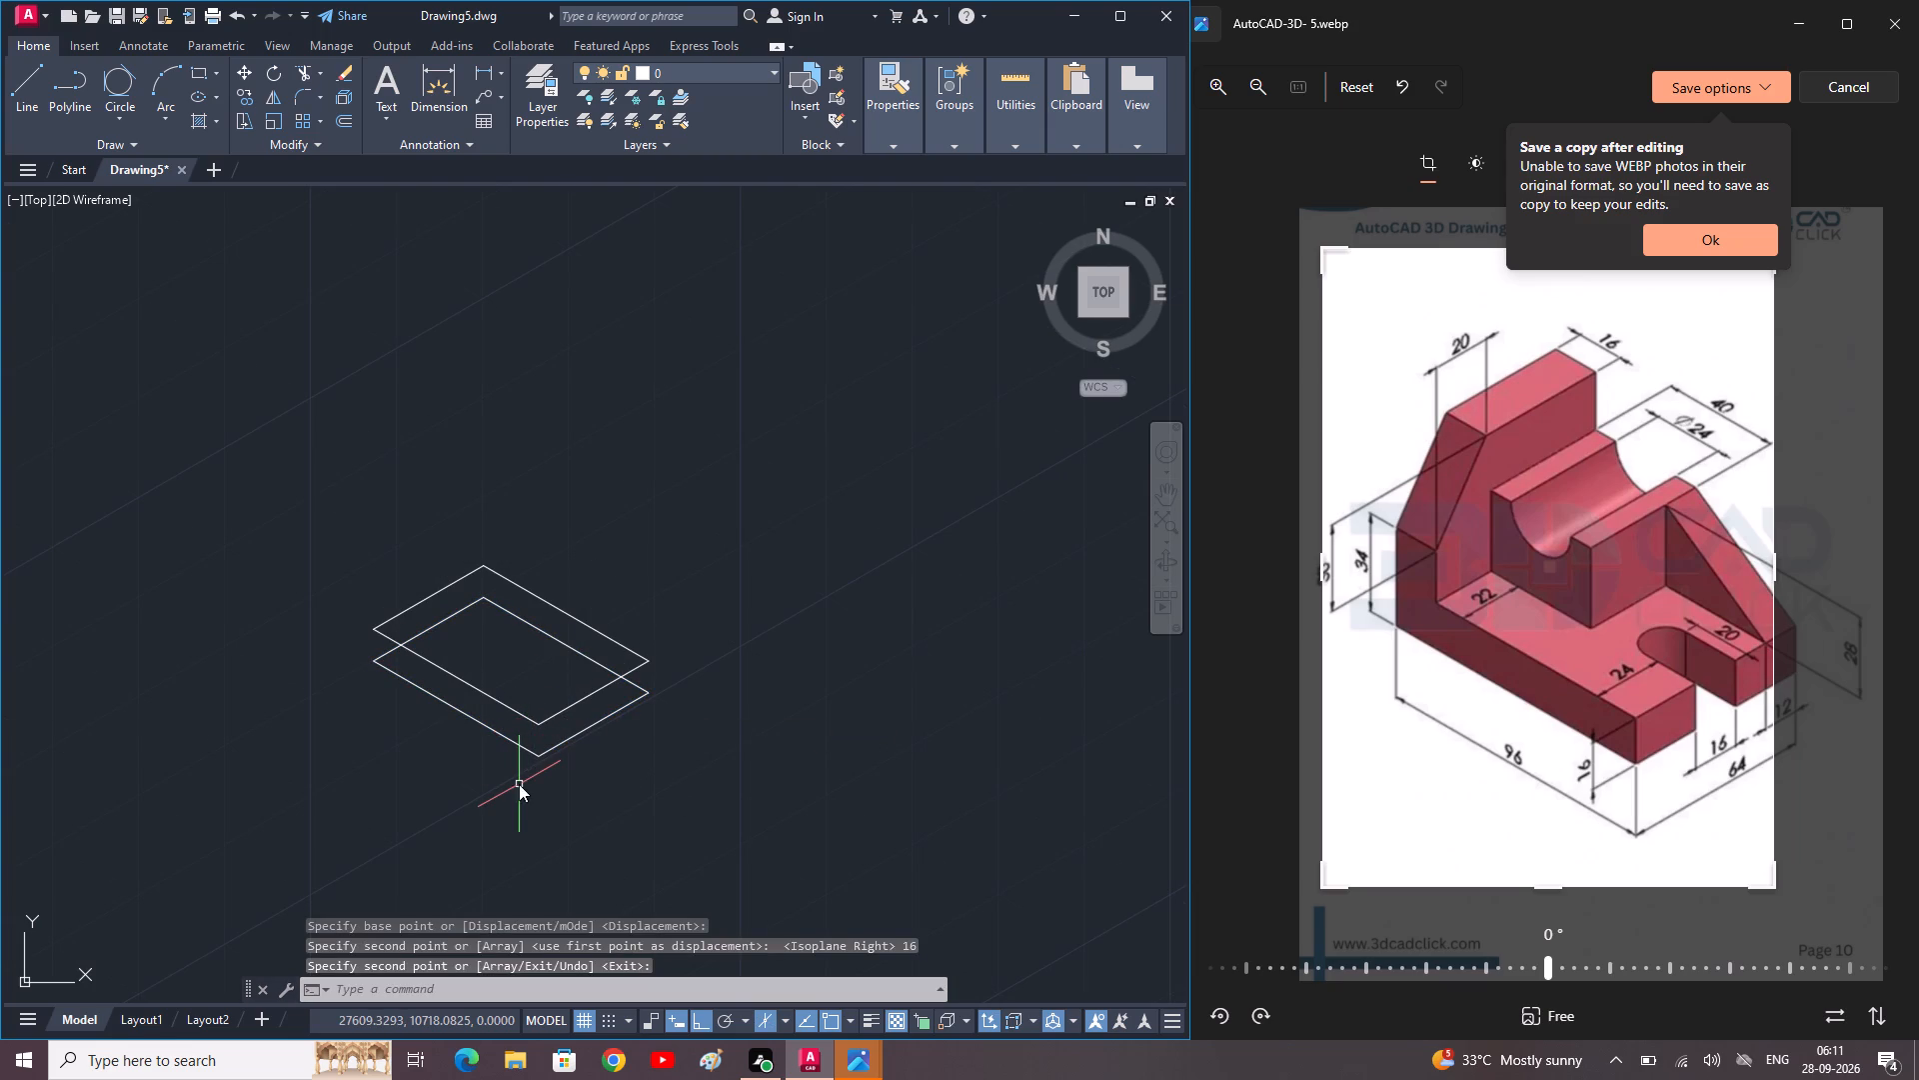
key(space)
click(536, 723)
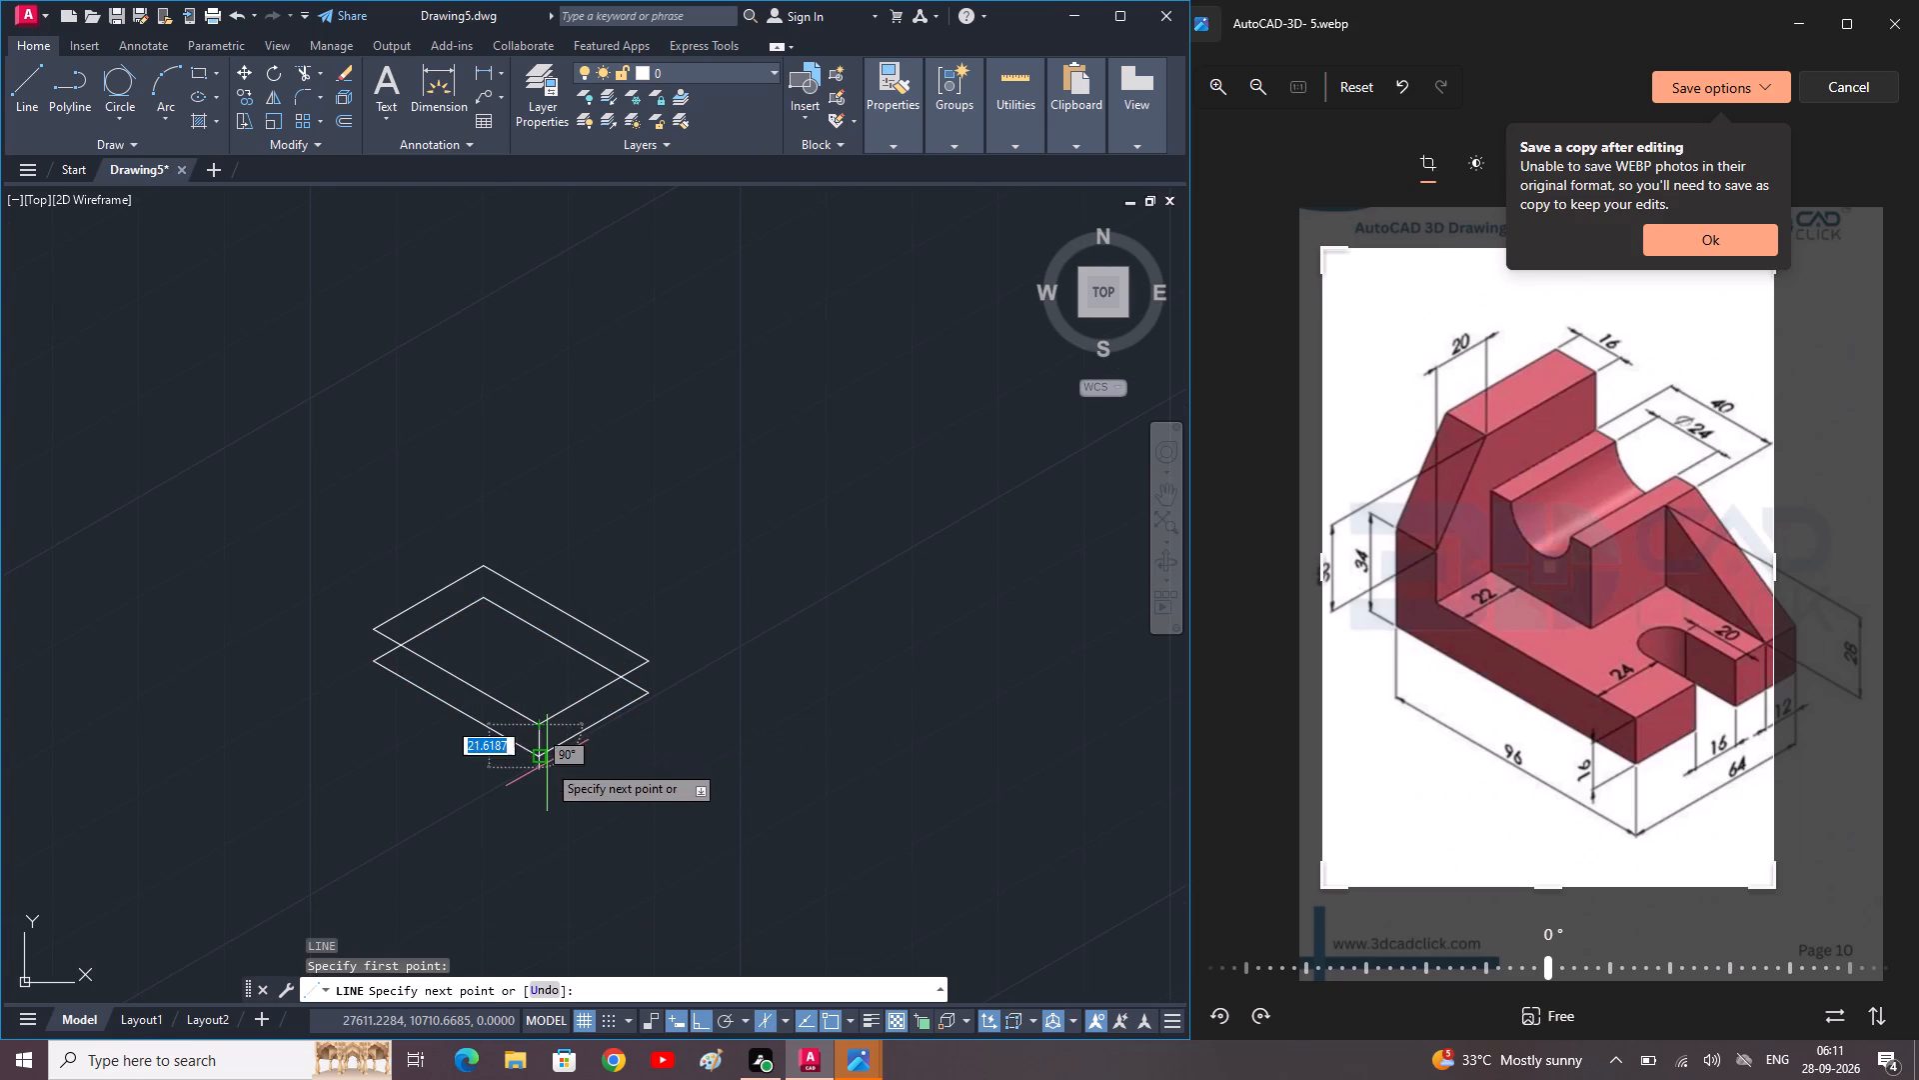
click(547, 763)
key(space)
key(space)
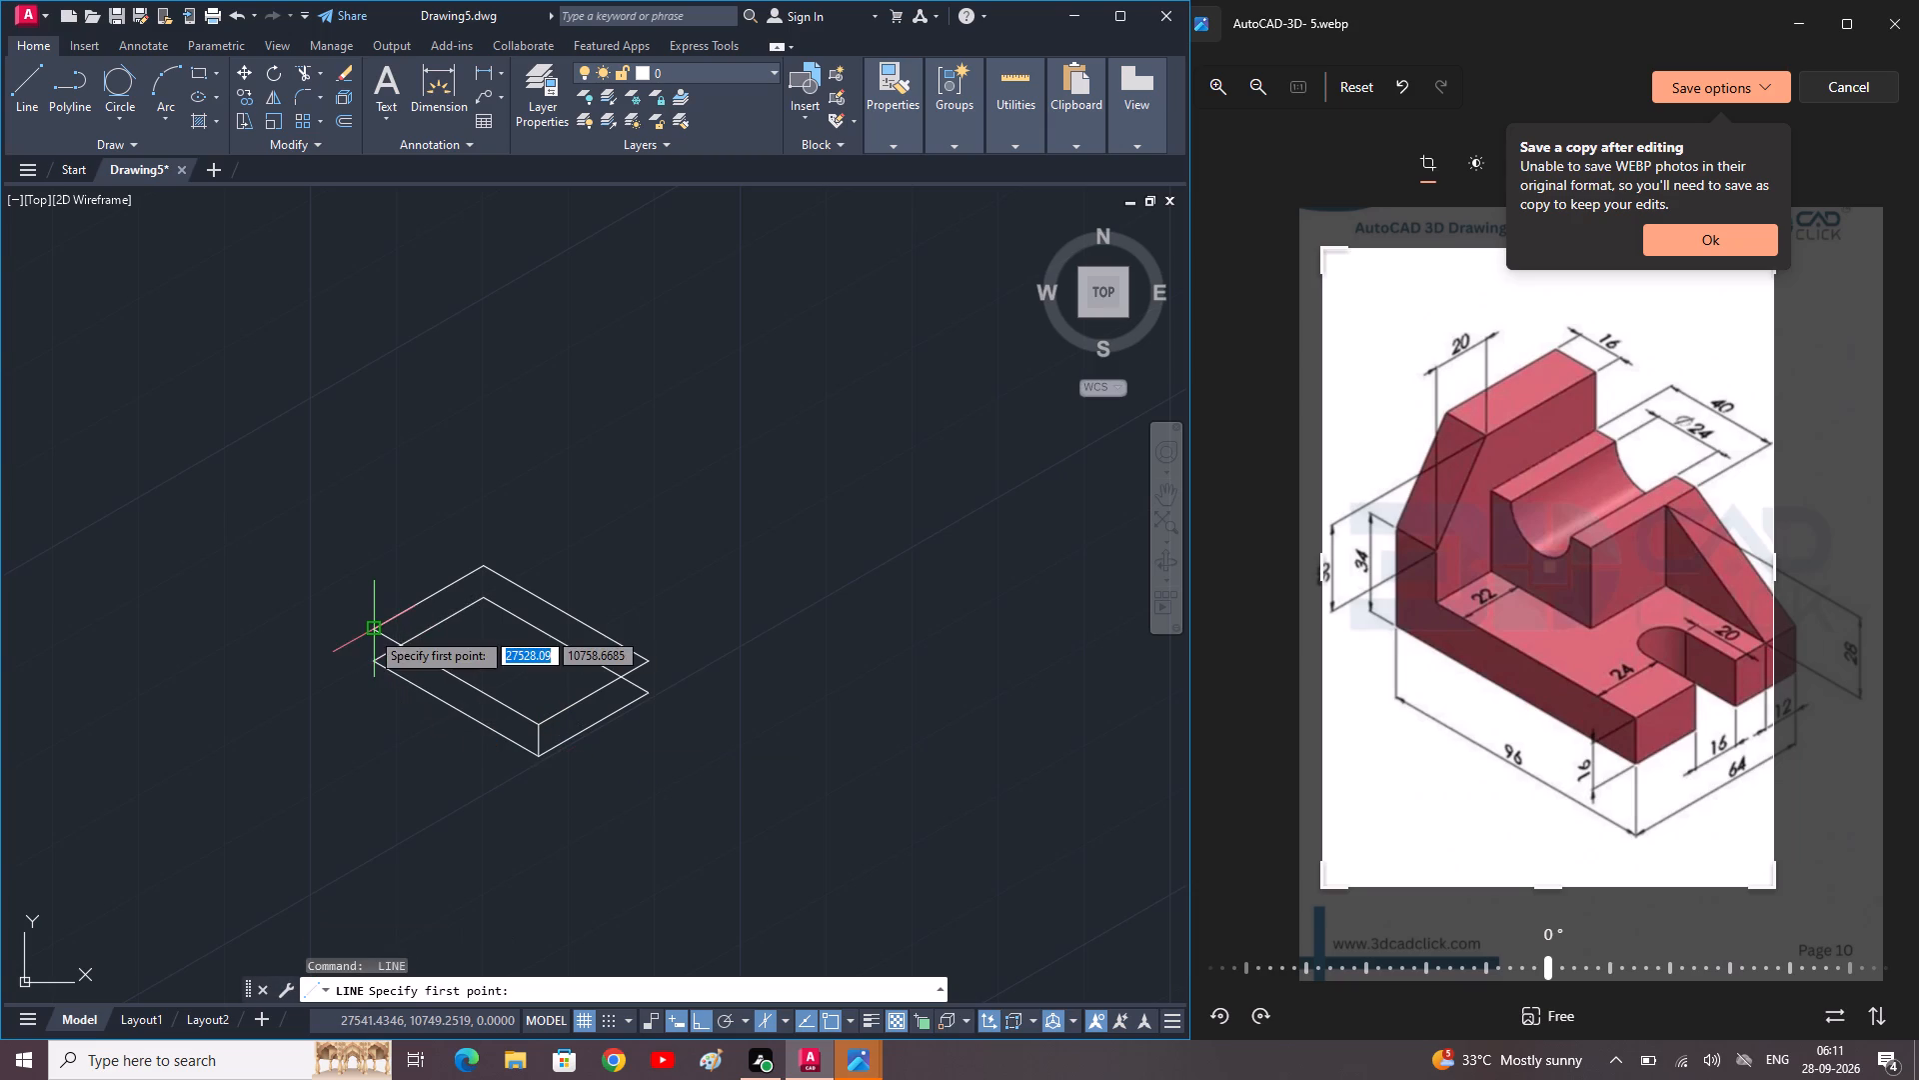
click(368, 629)
click(365, 662)
key(space)
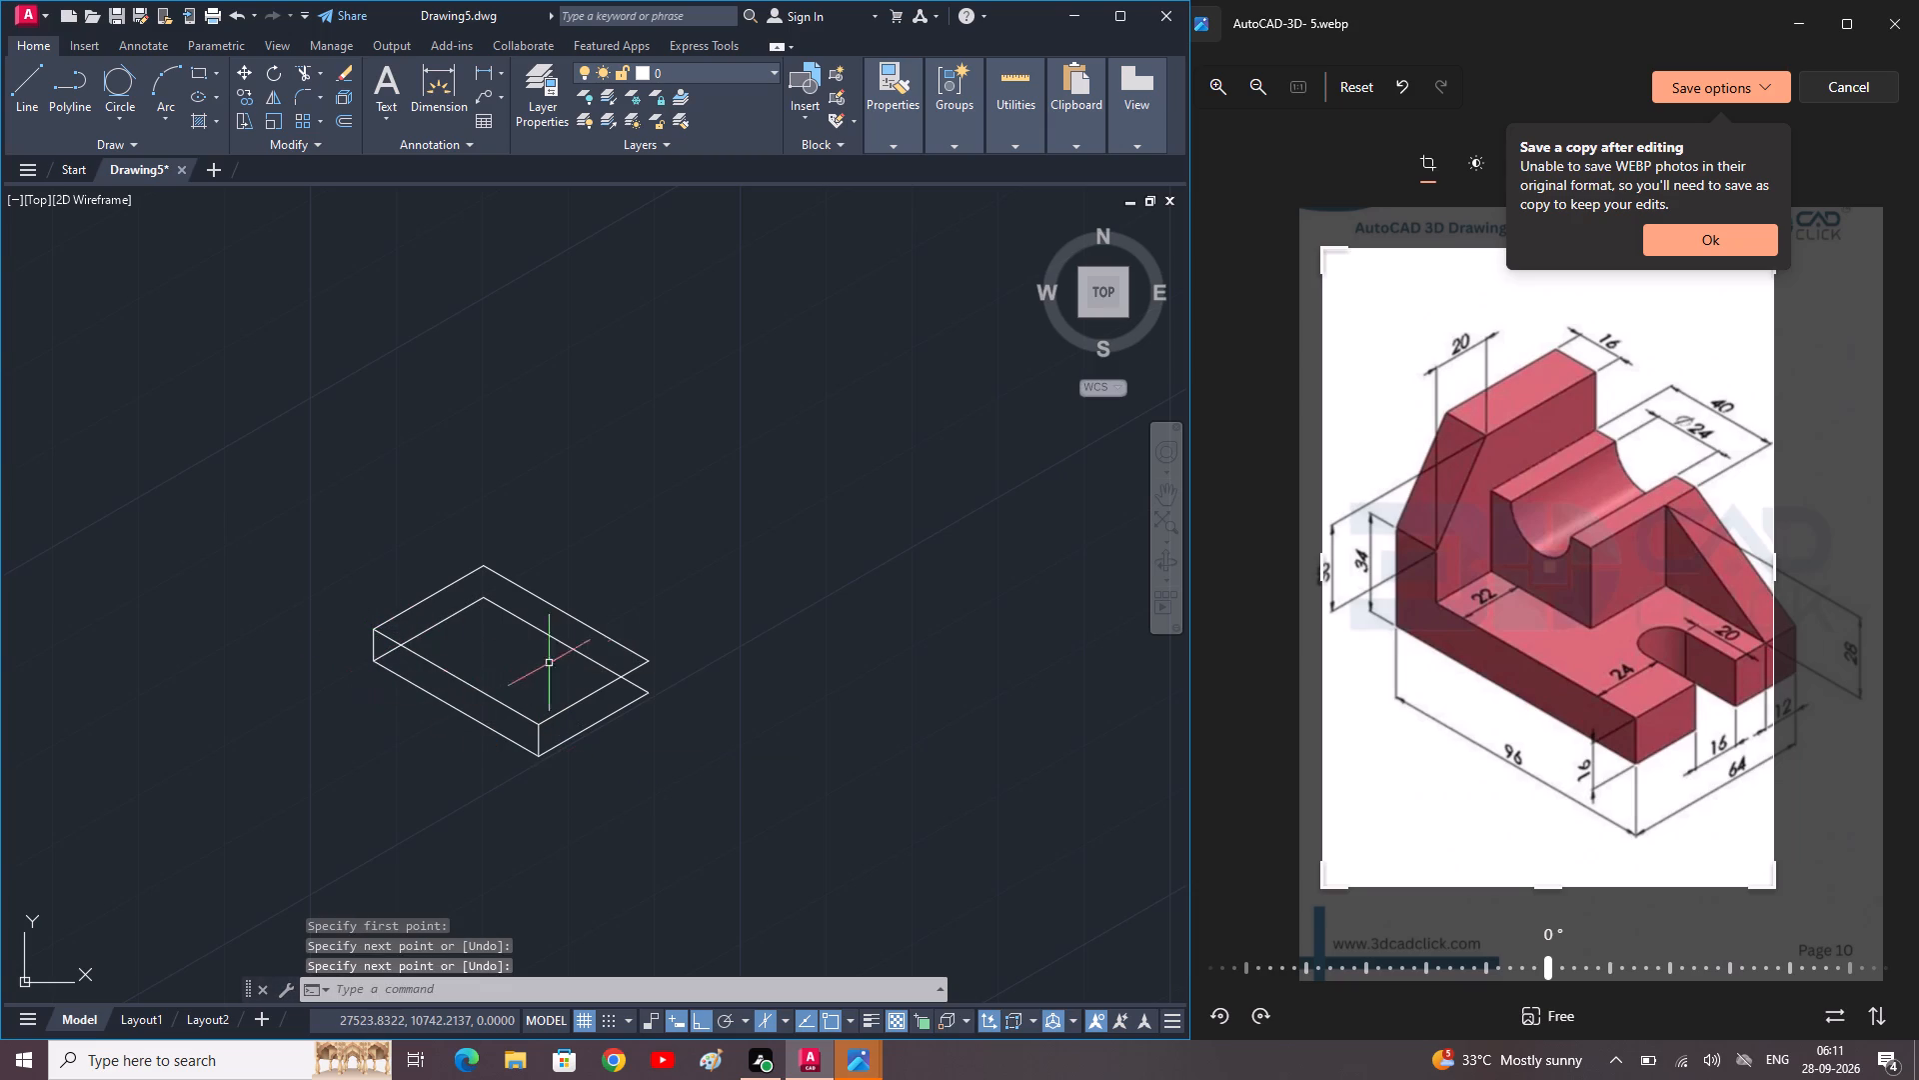
key(space)
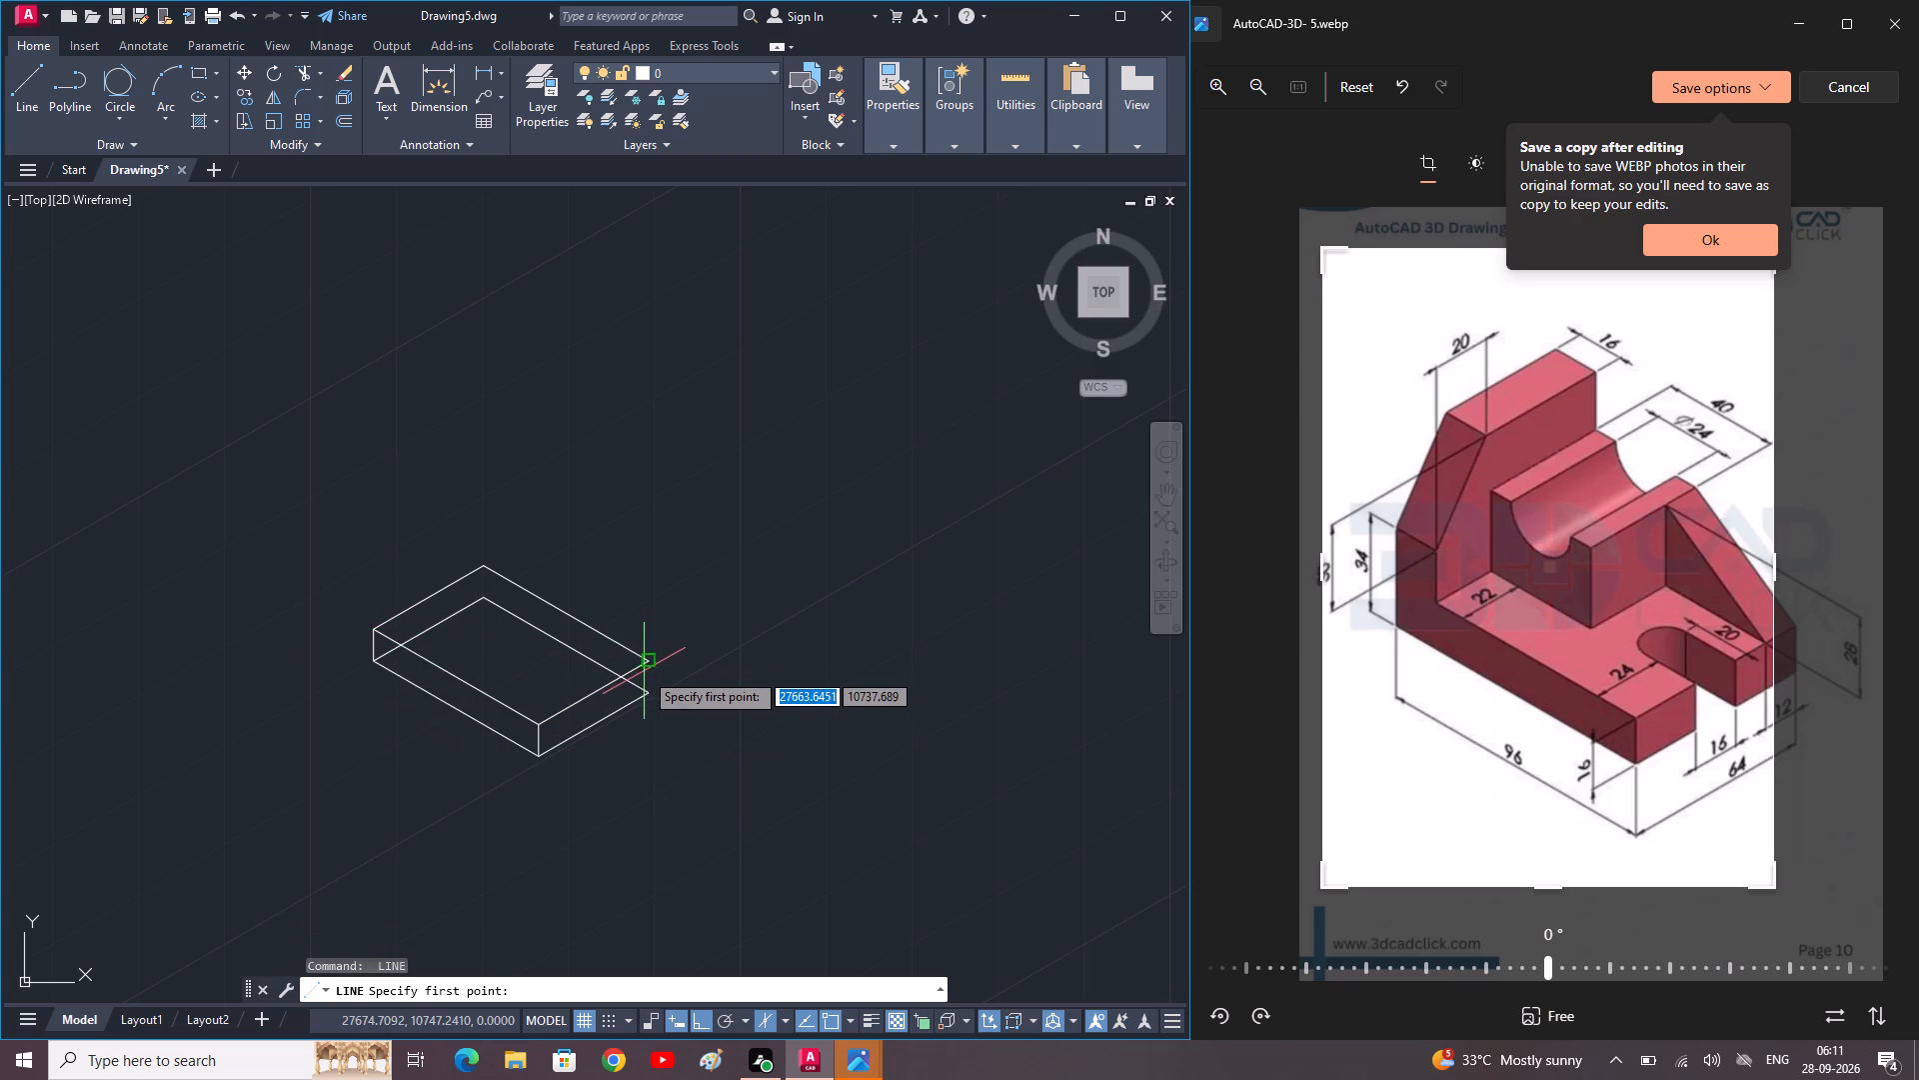
click(650, 665)
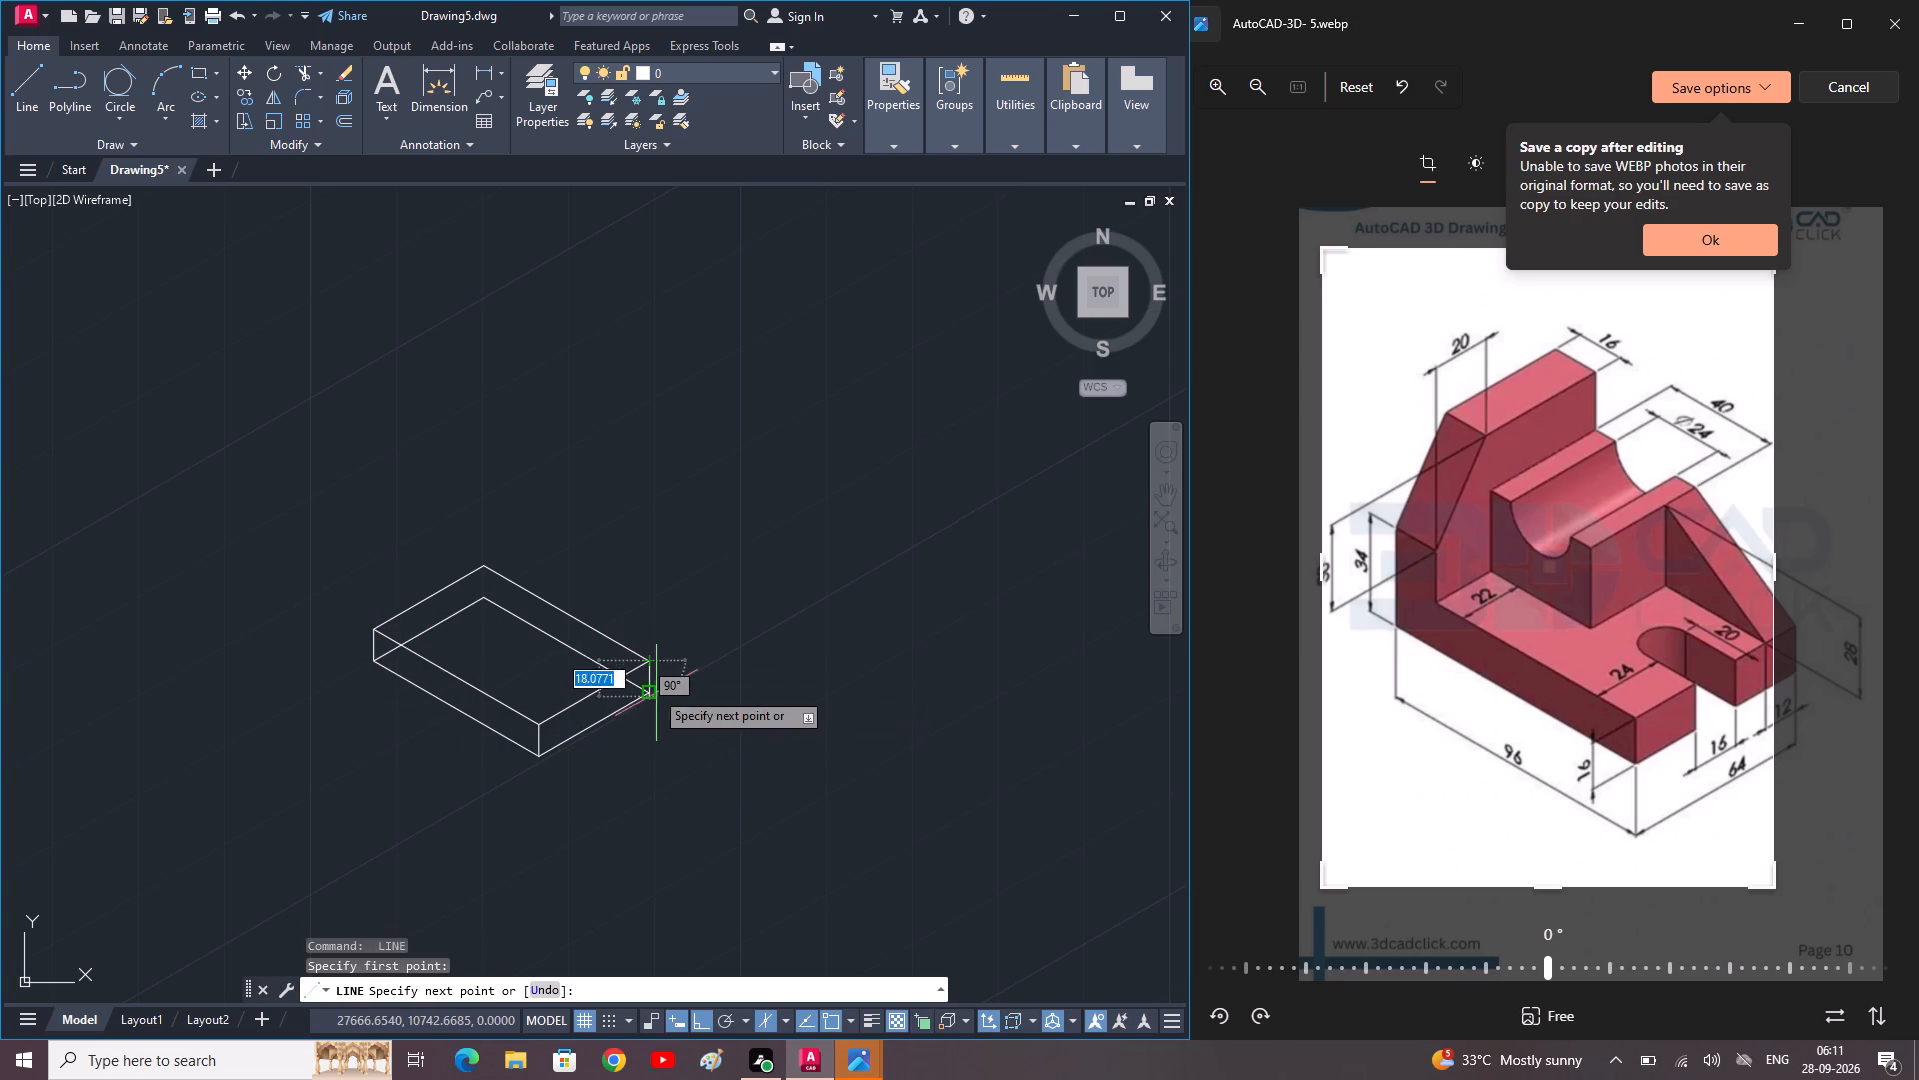
click(654, 690)
key(space)
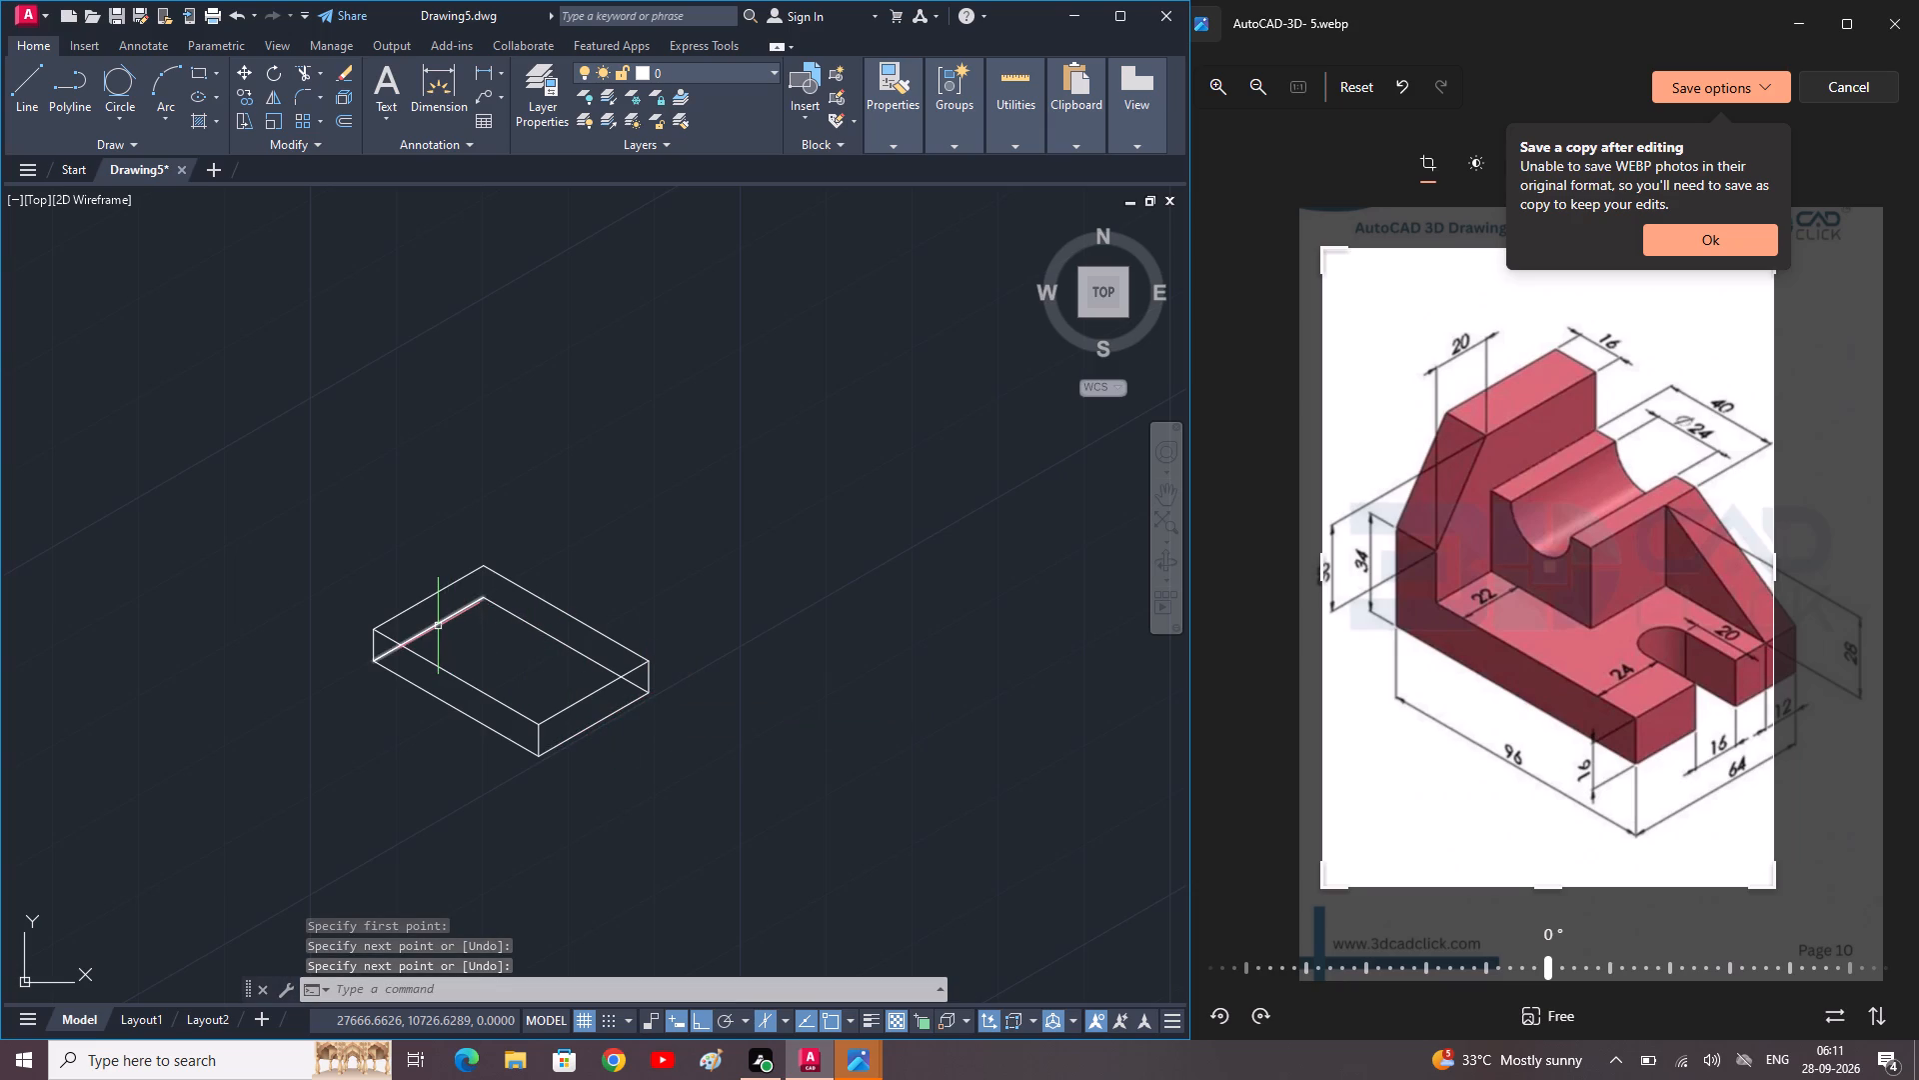
Delete the two hidden rear edges of the lower base outline.
click(438, 626)
click(548, 641)
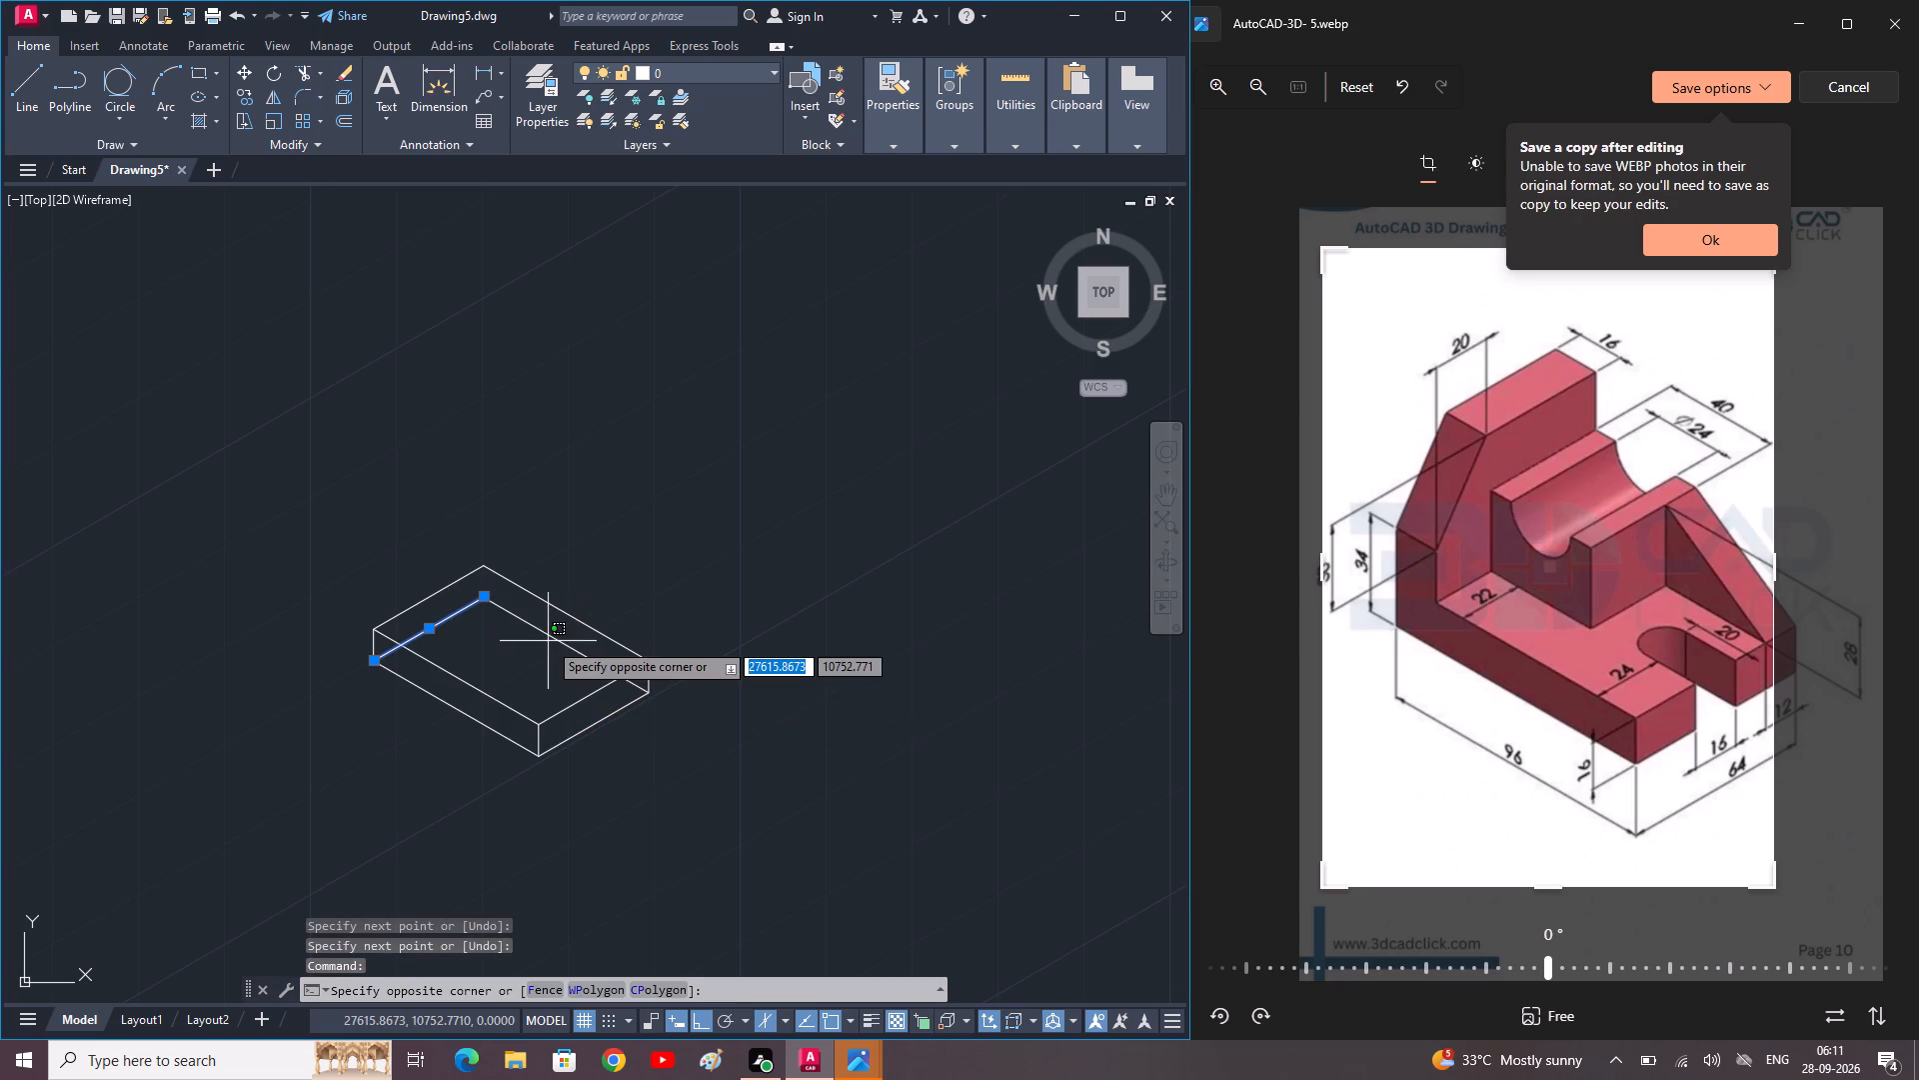
click(557, 628)
click(552, 639)
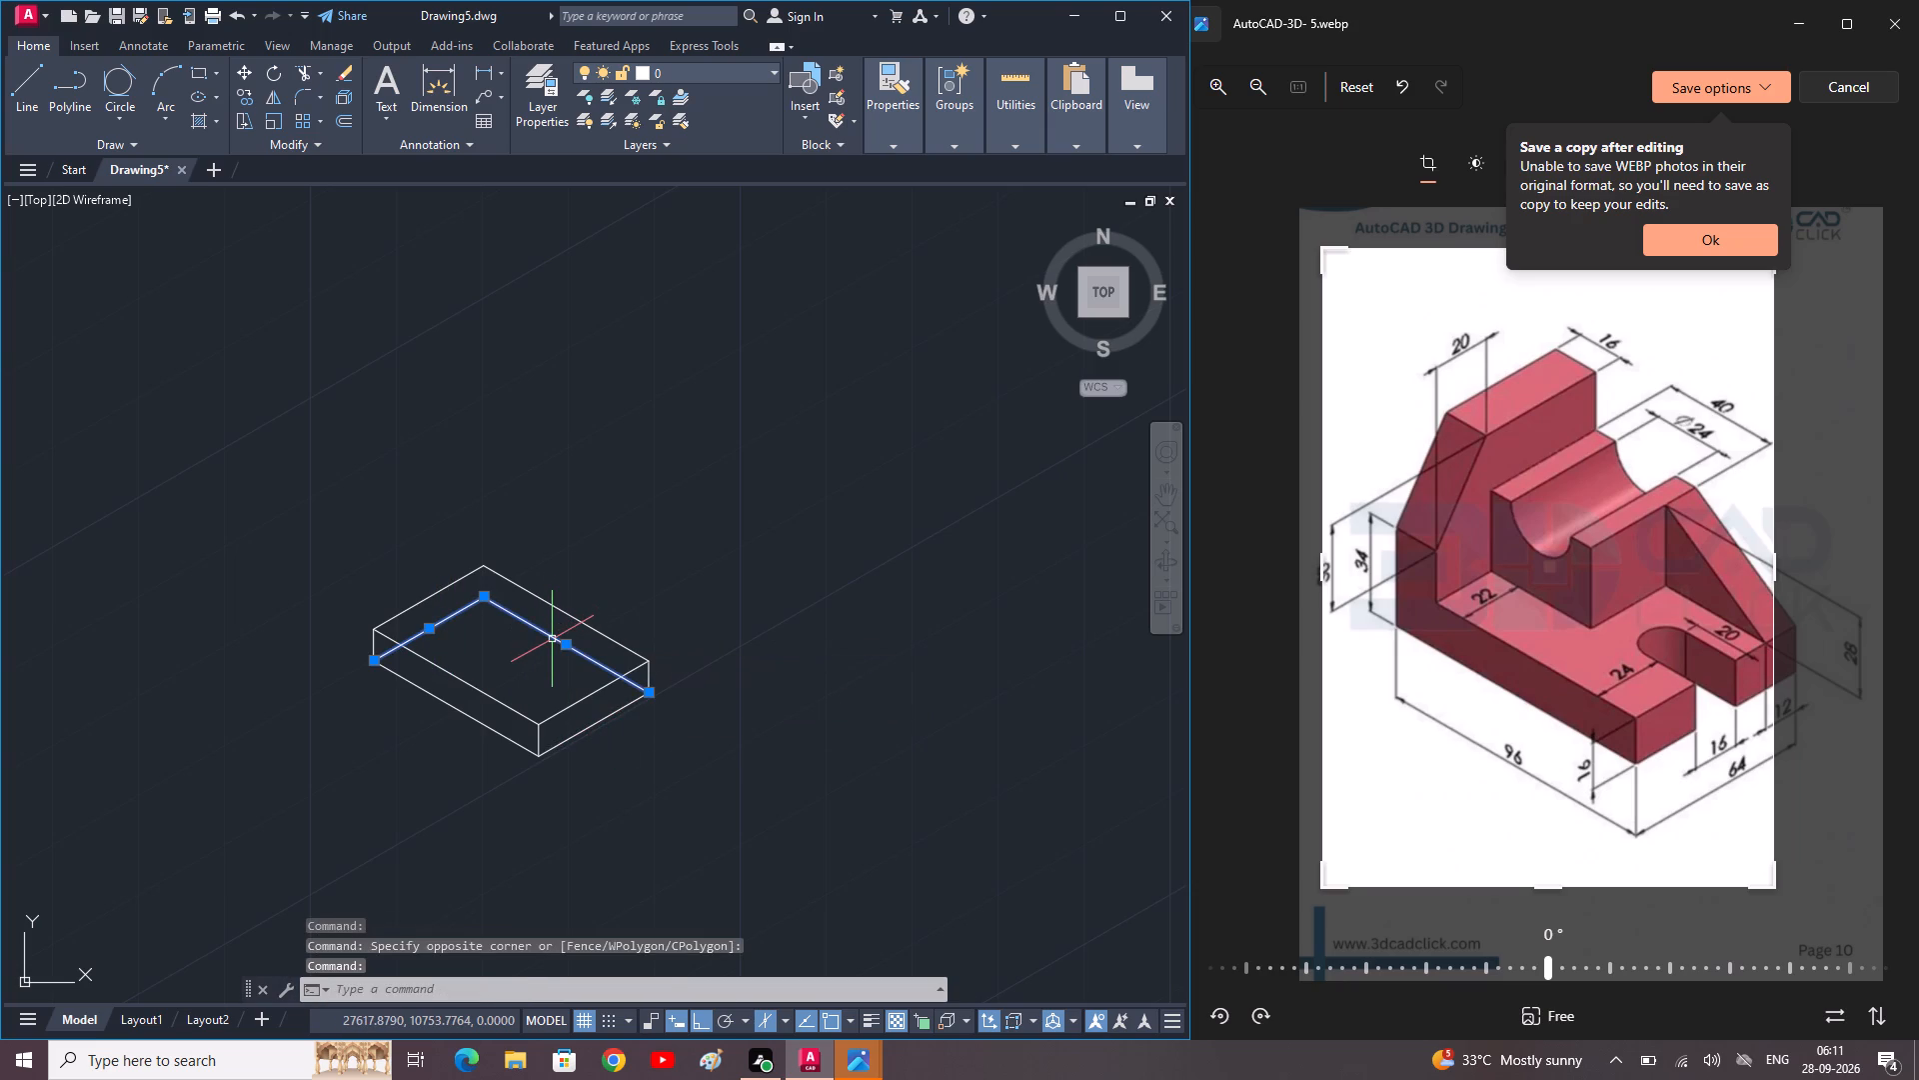
key(Delete)
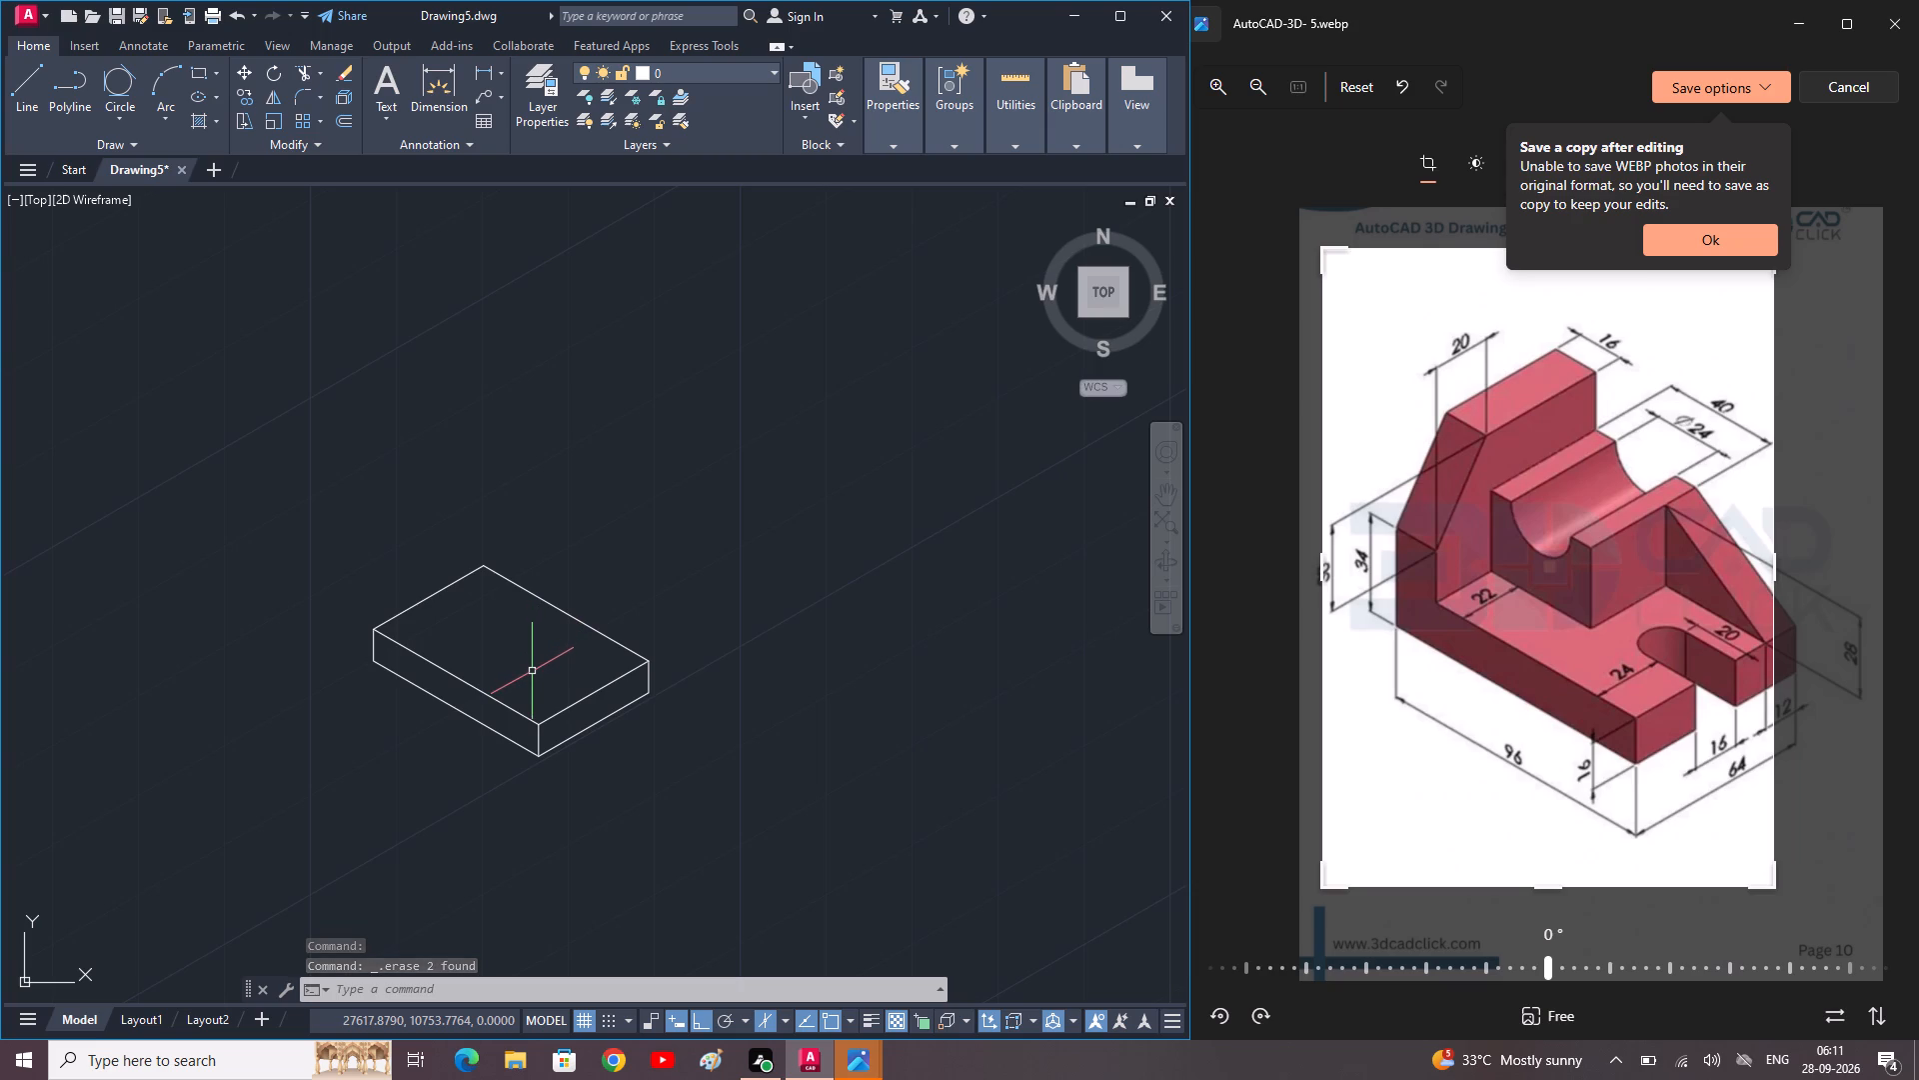
From the base's bottom-left corner, draw a line 34 units up, 16 units along the left isoplane, and down across the base's front face.
text(l)
key(space)
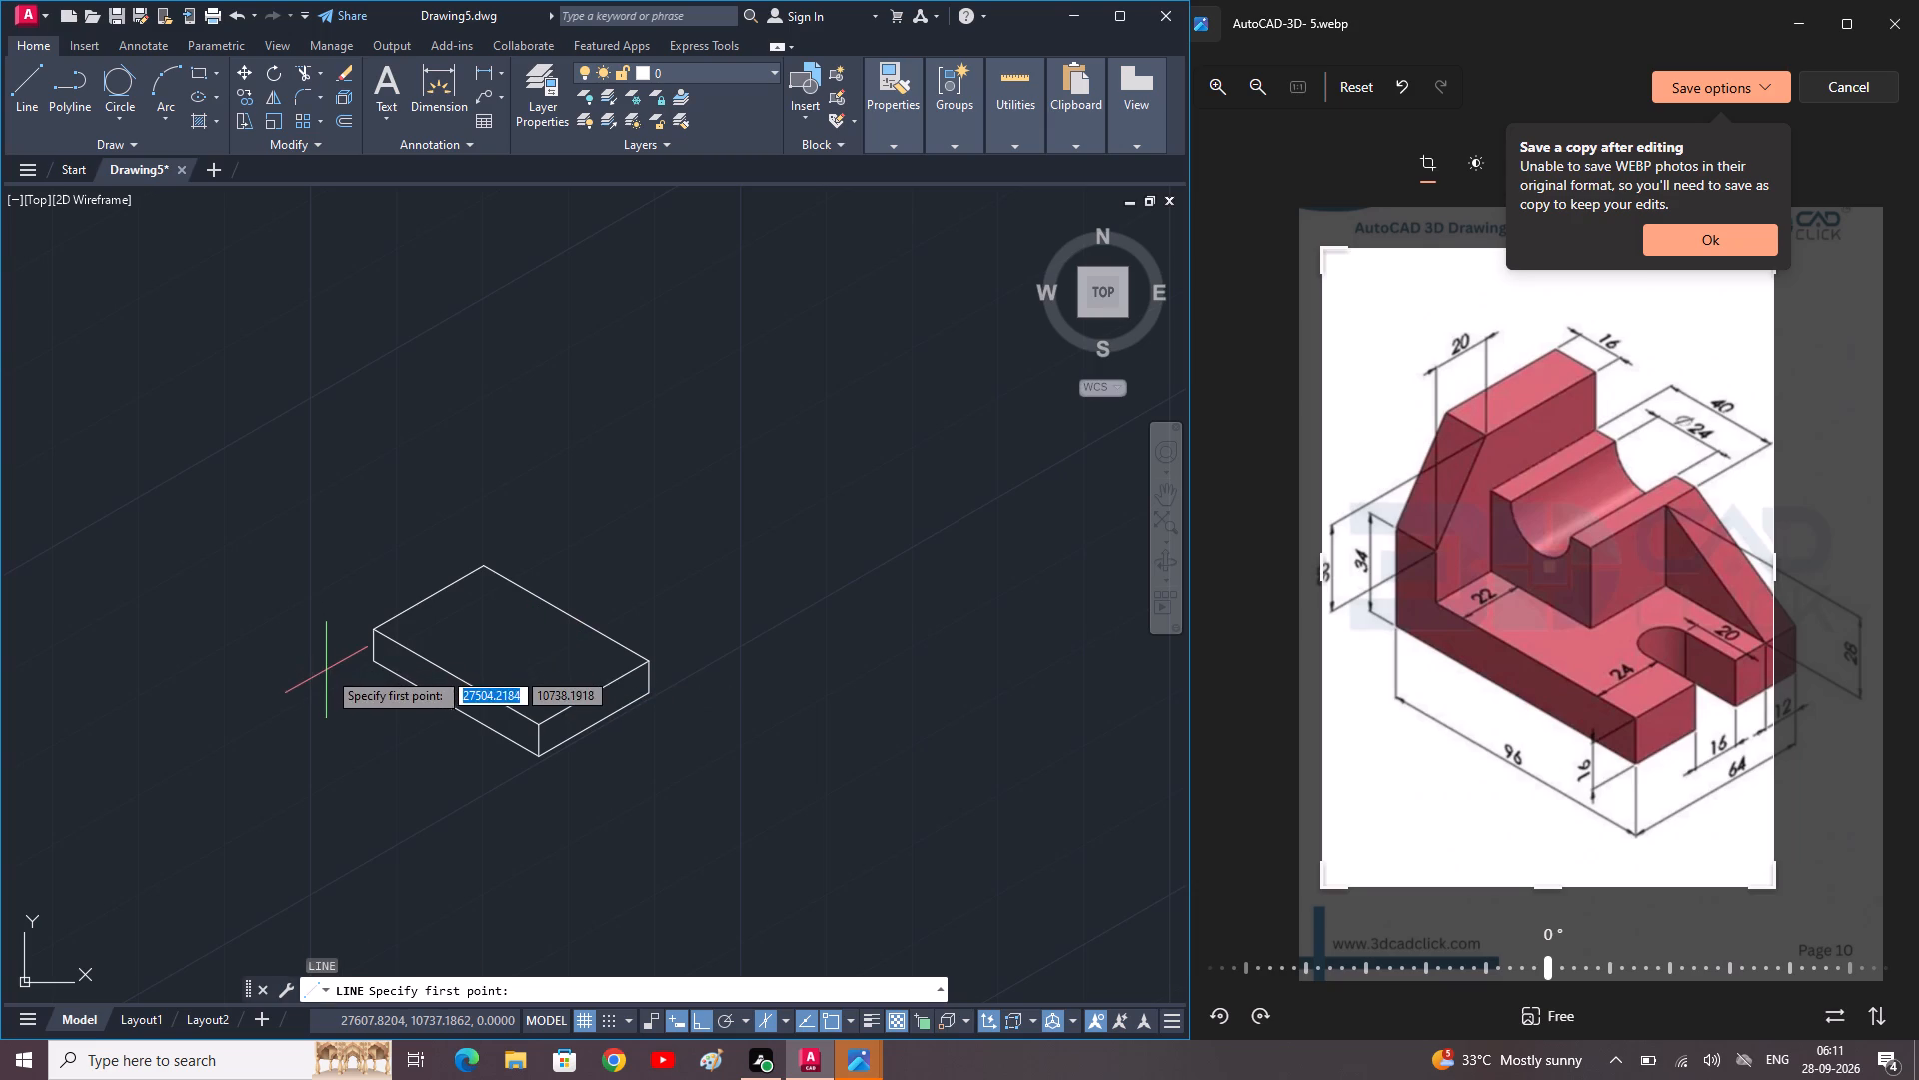
click(378, 663)
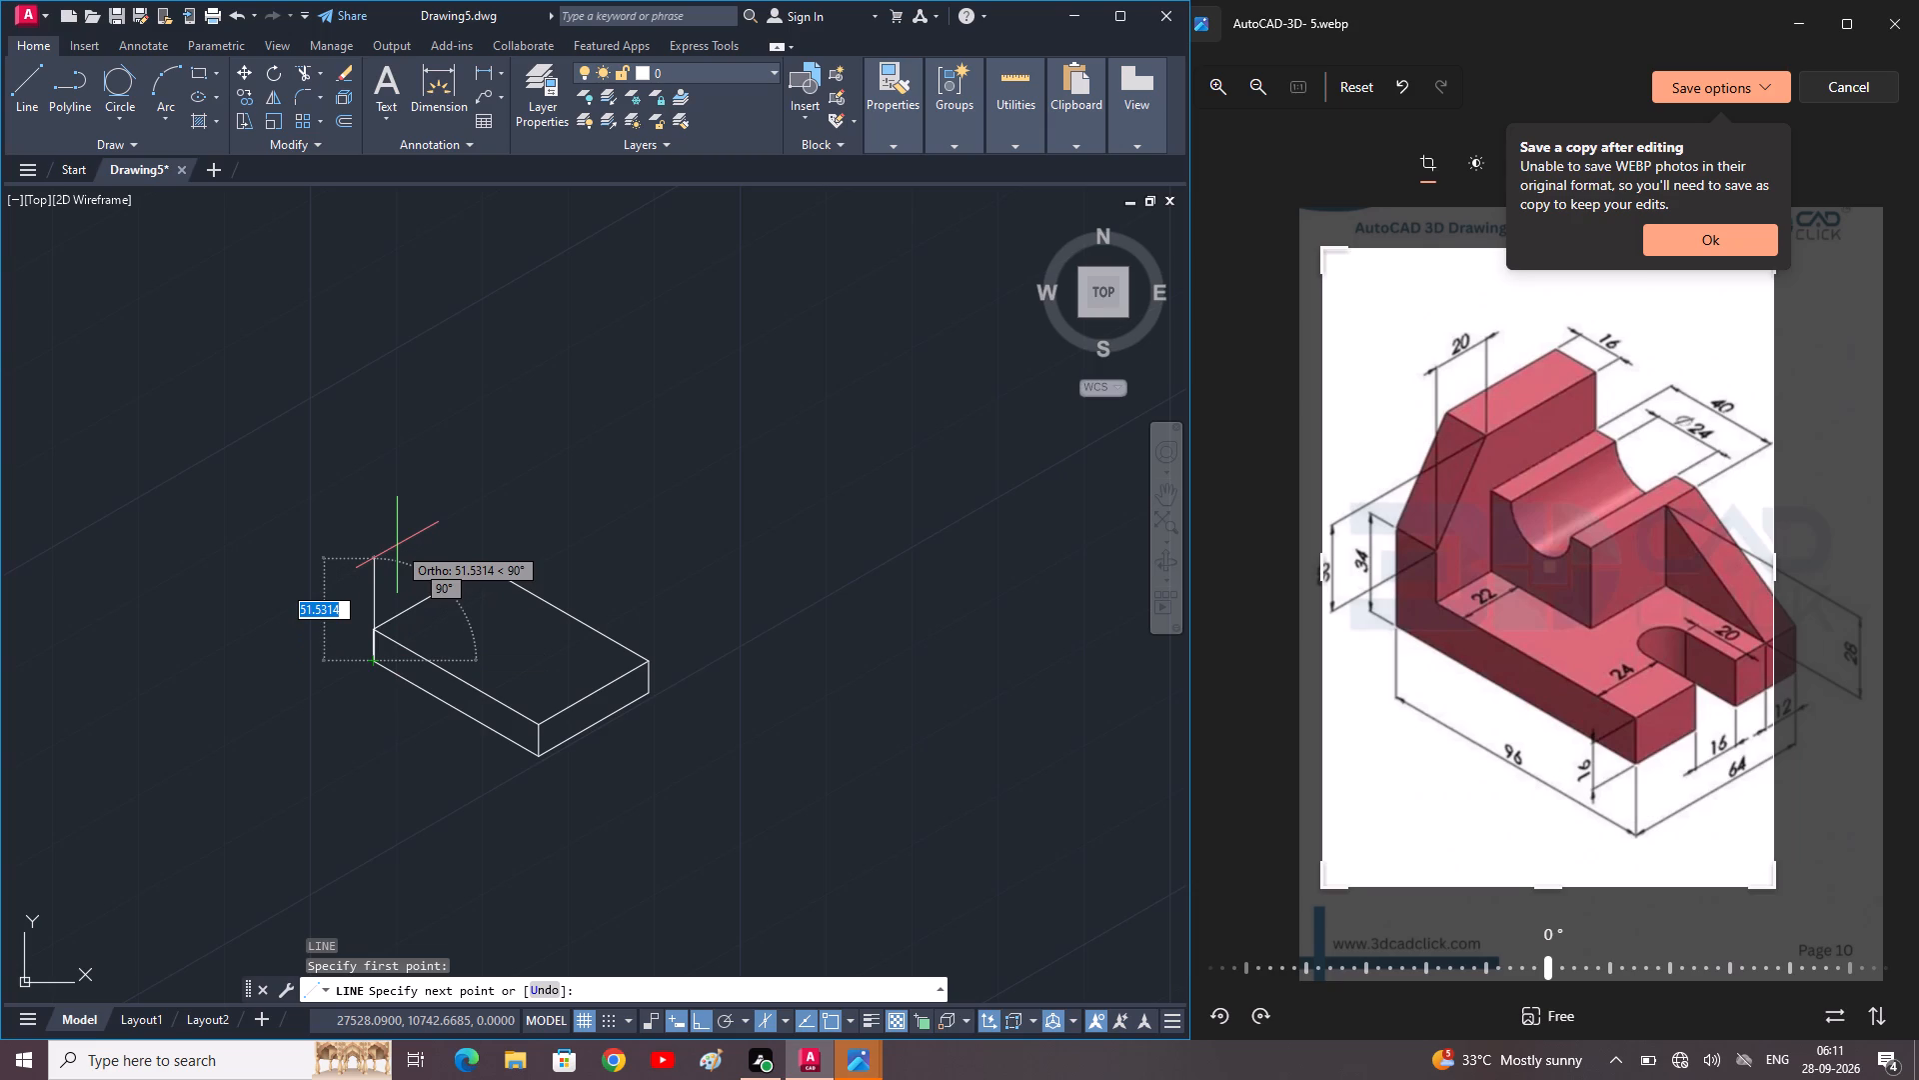
text(34)
key(Return)
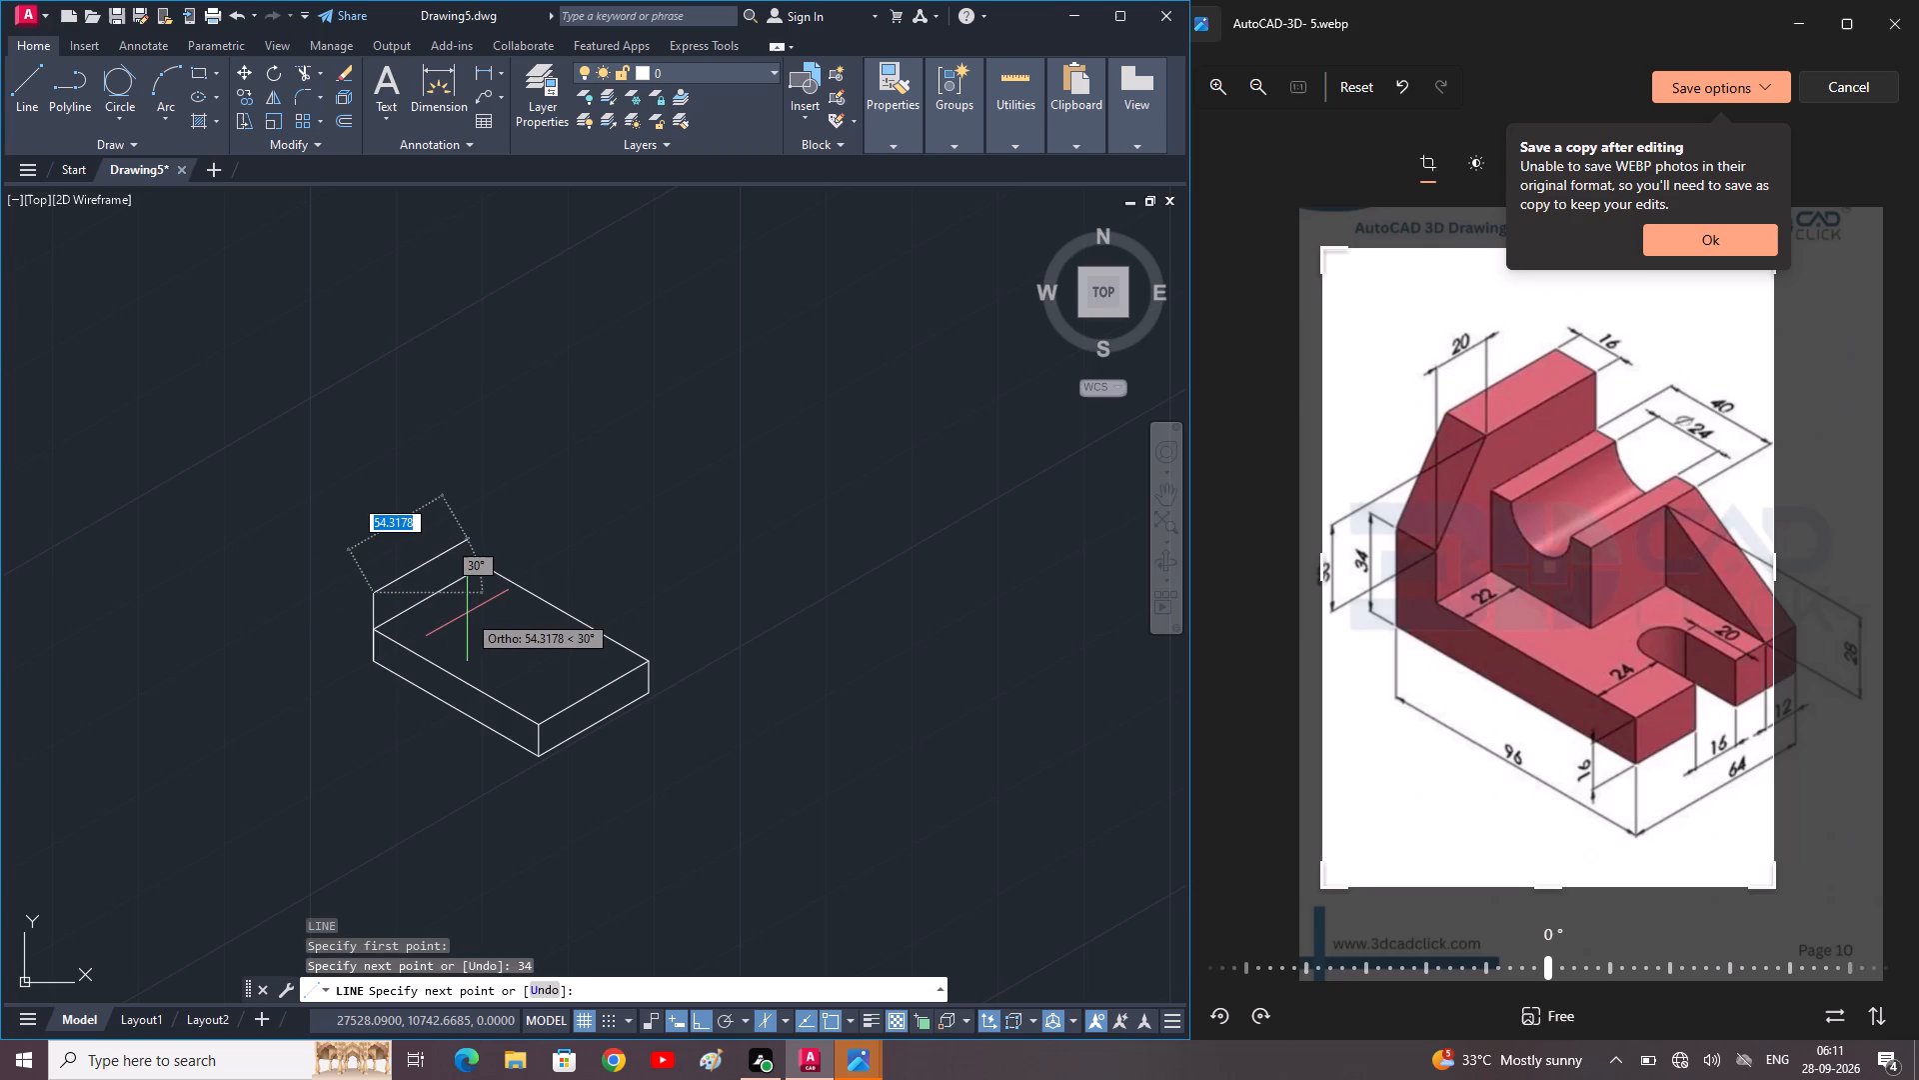
key(F5)
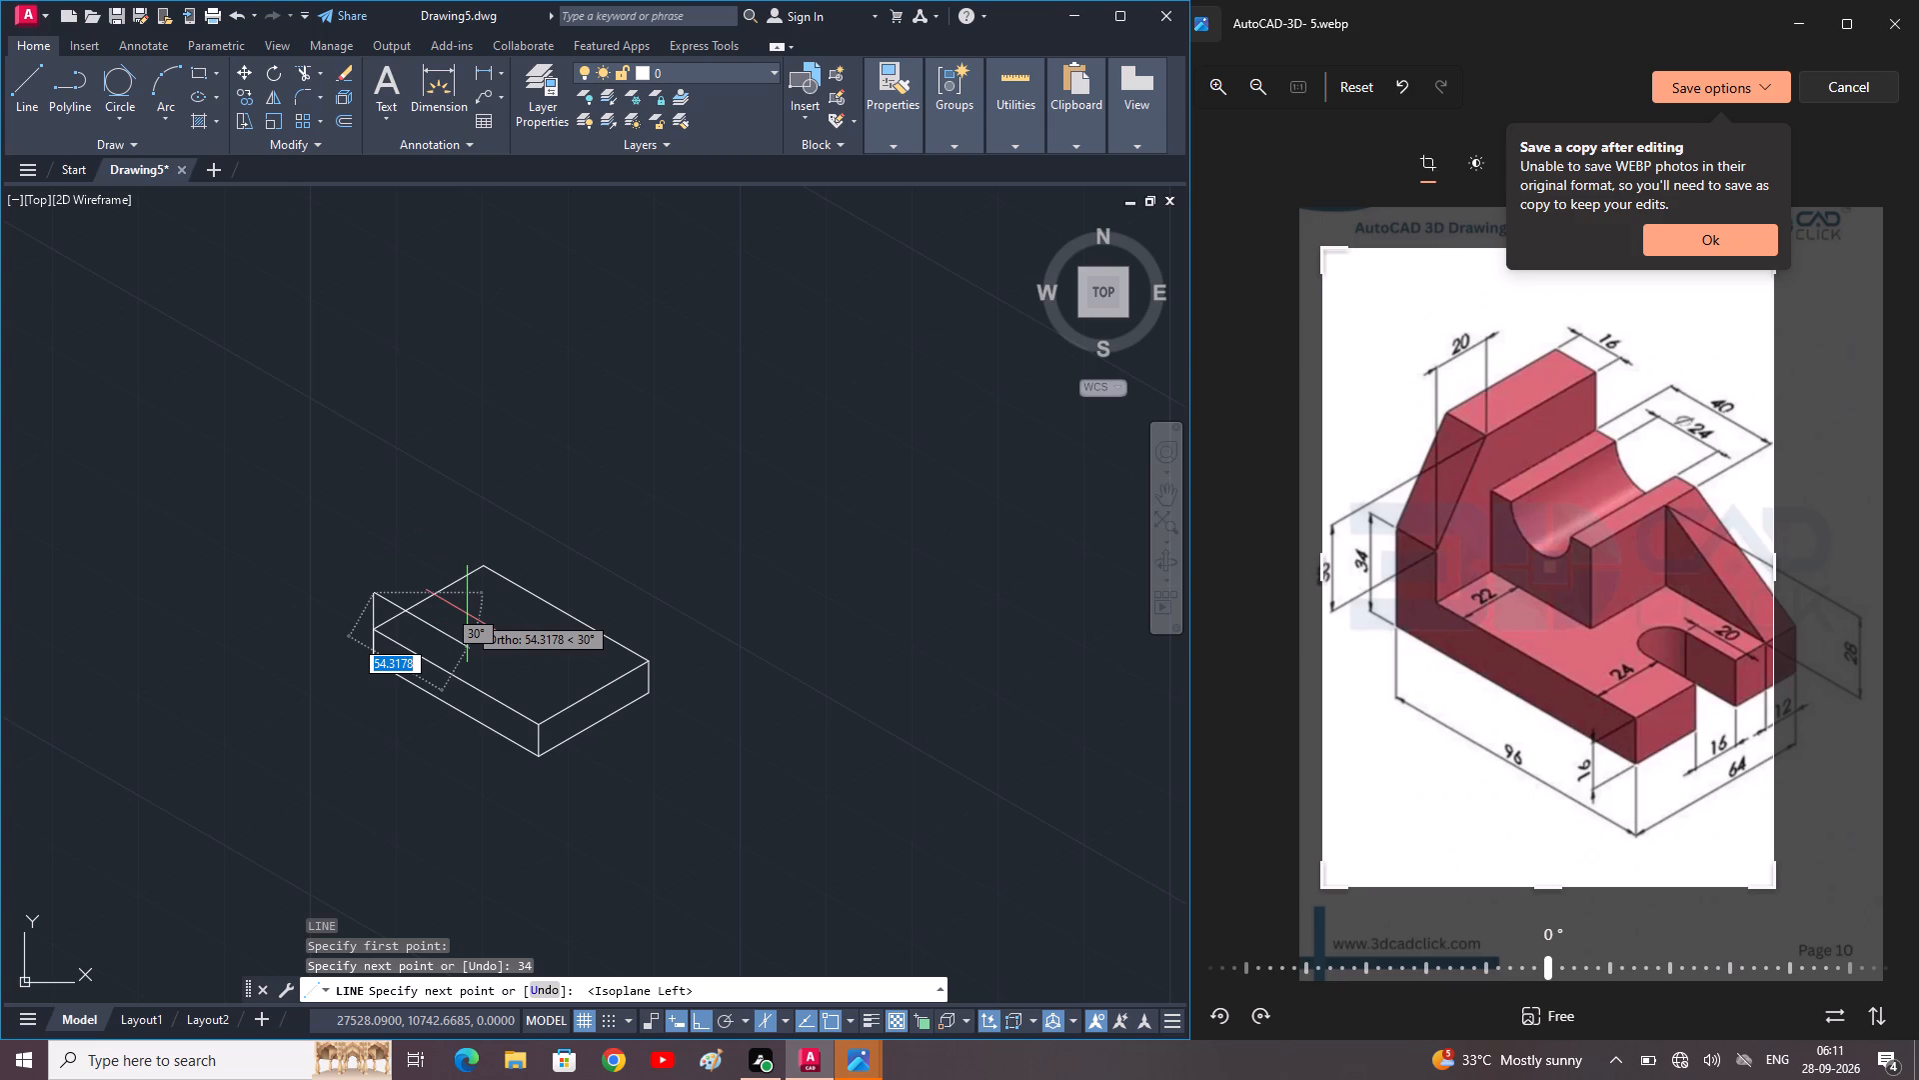
text(16)
key(Return)
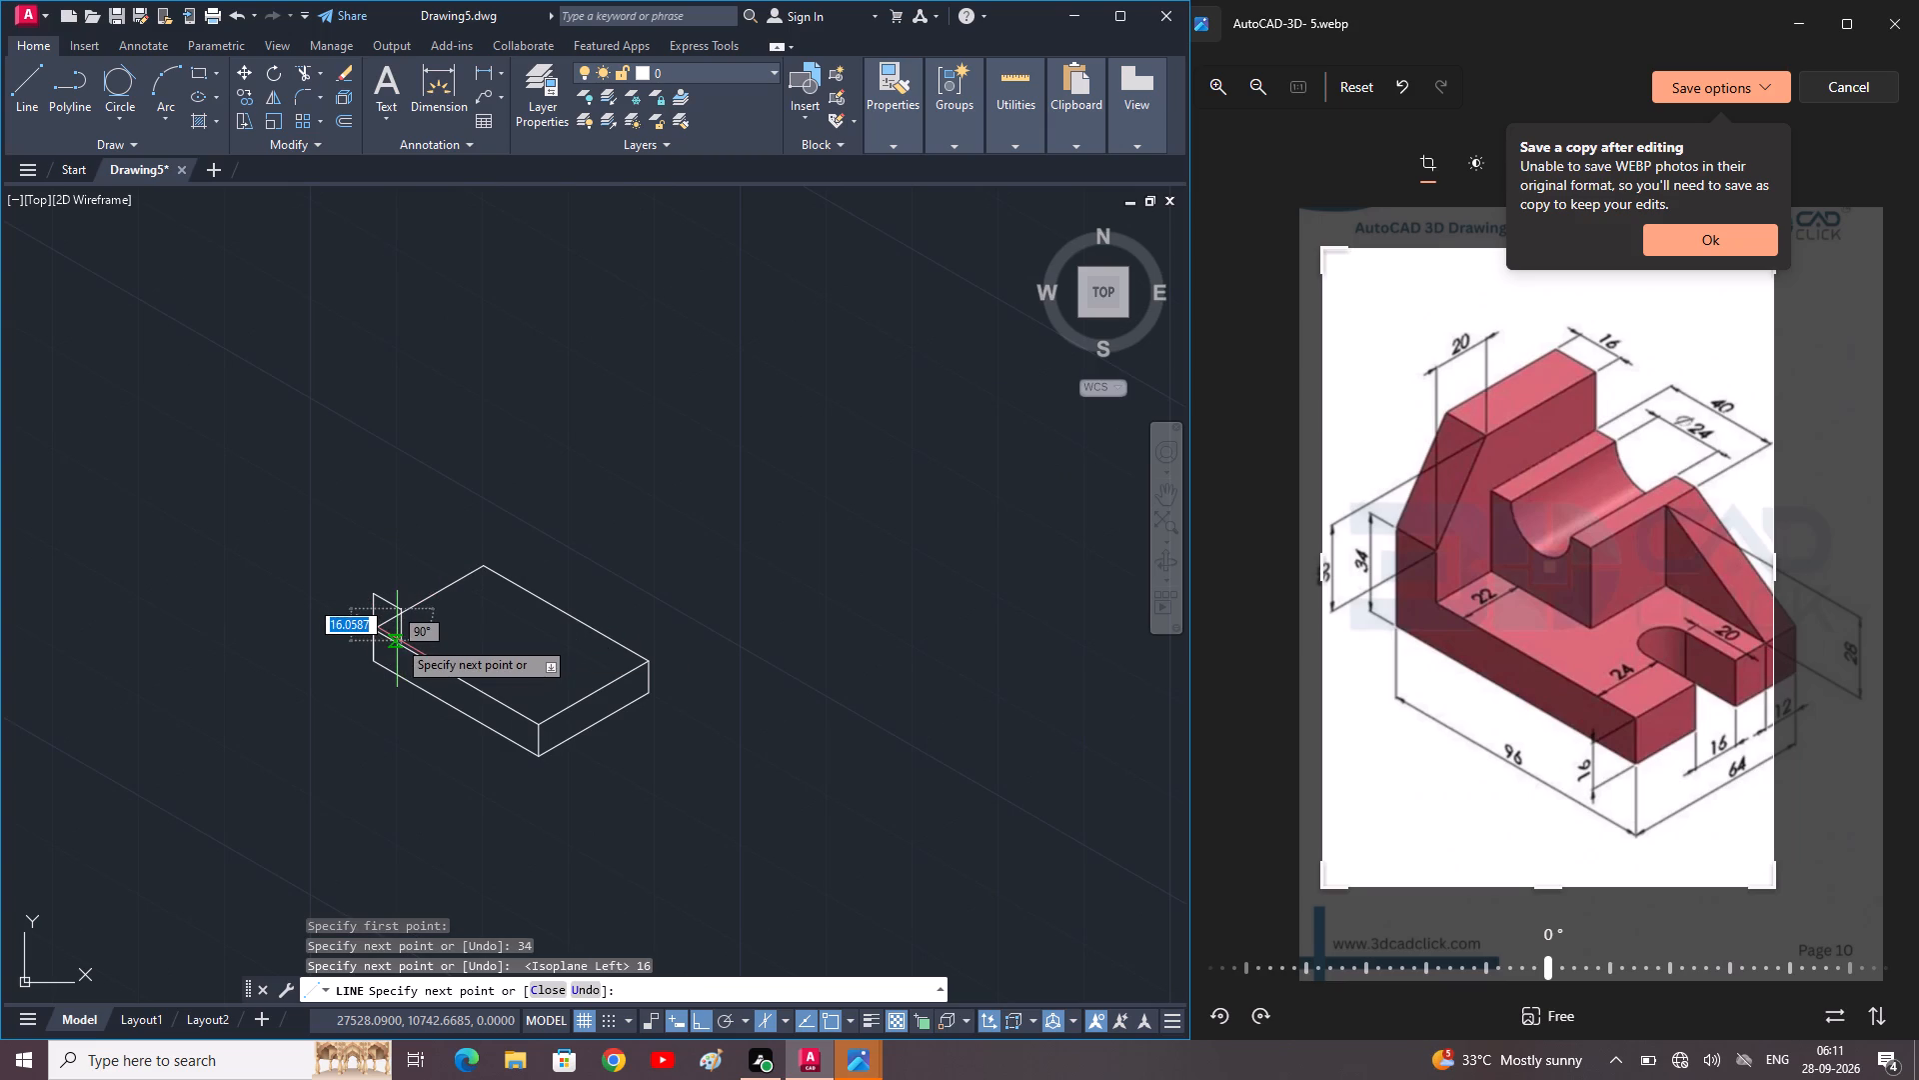
scroll(400, 680, up, 3)
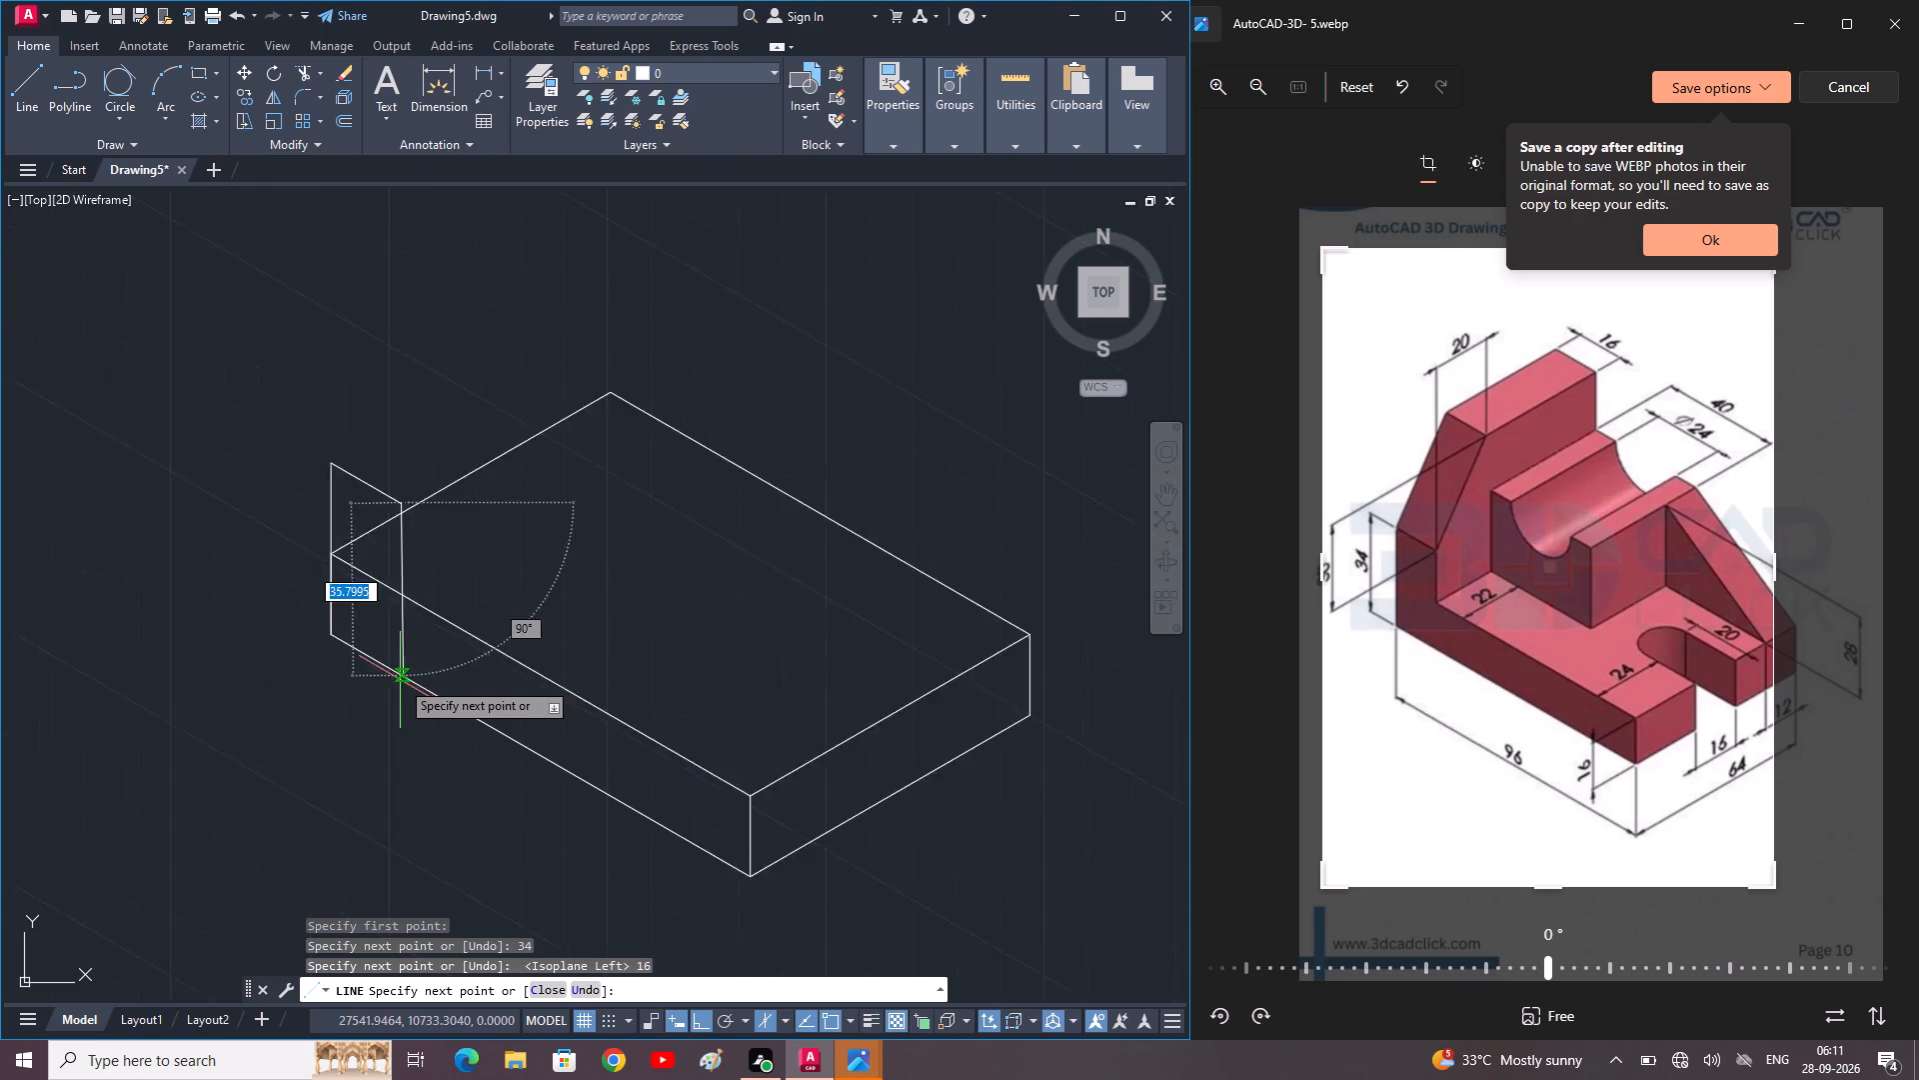
click(398, 620)
key(space)
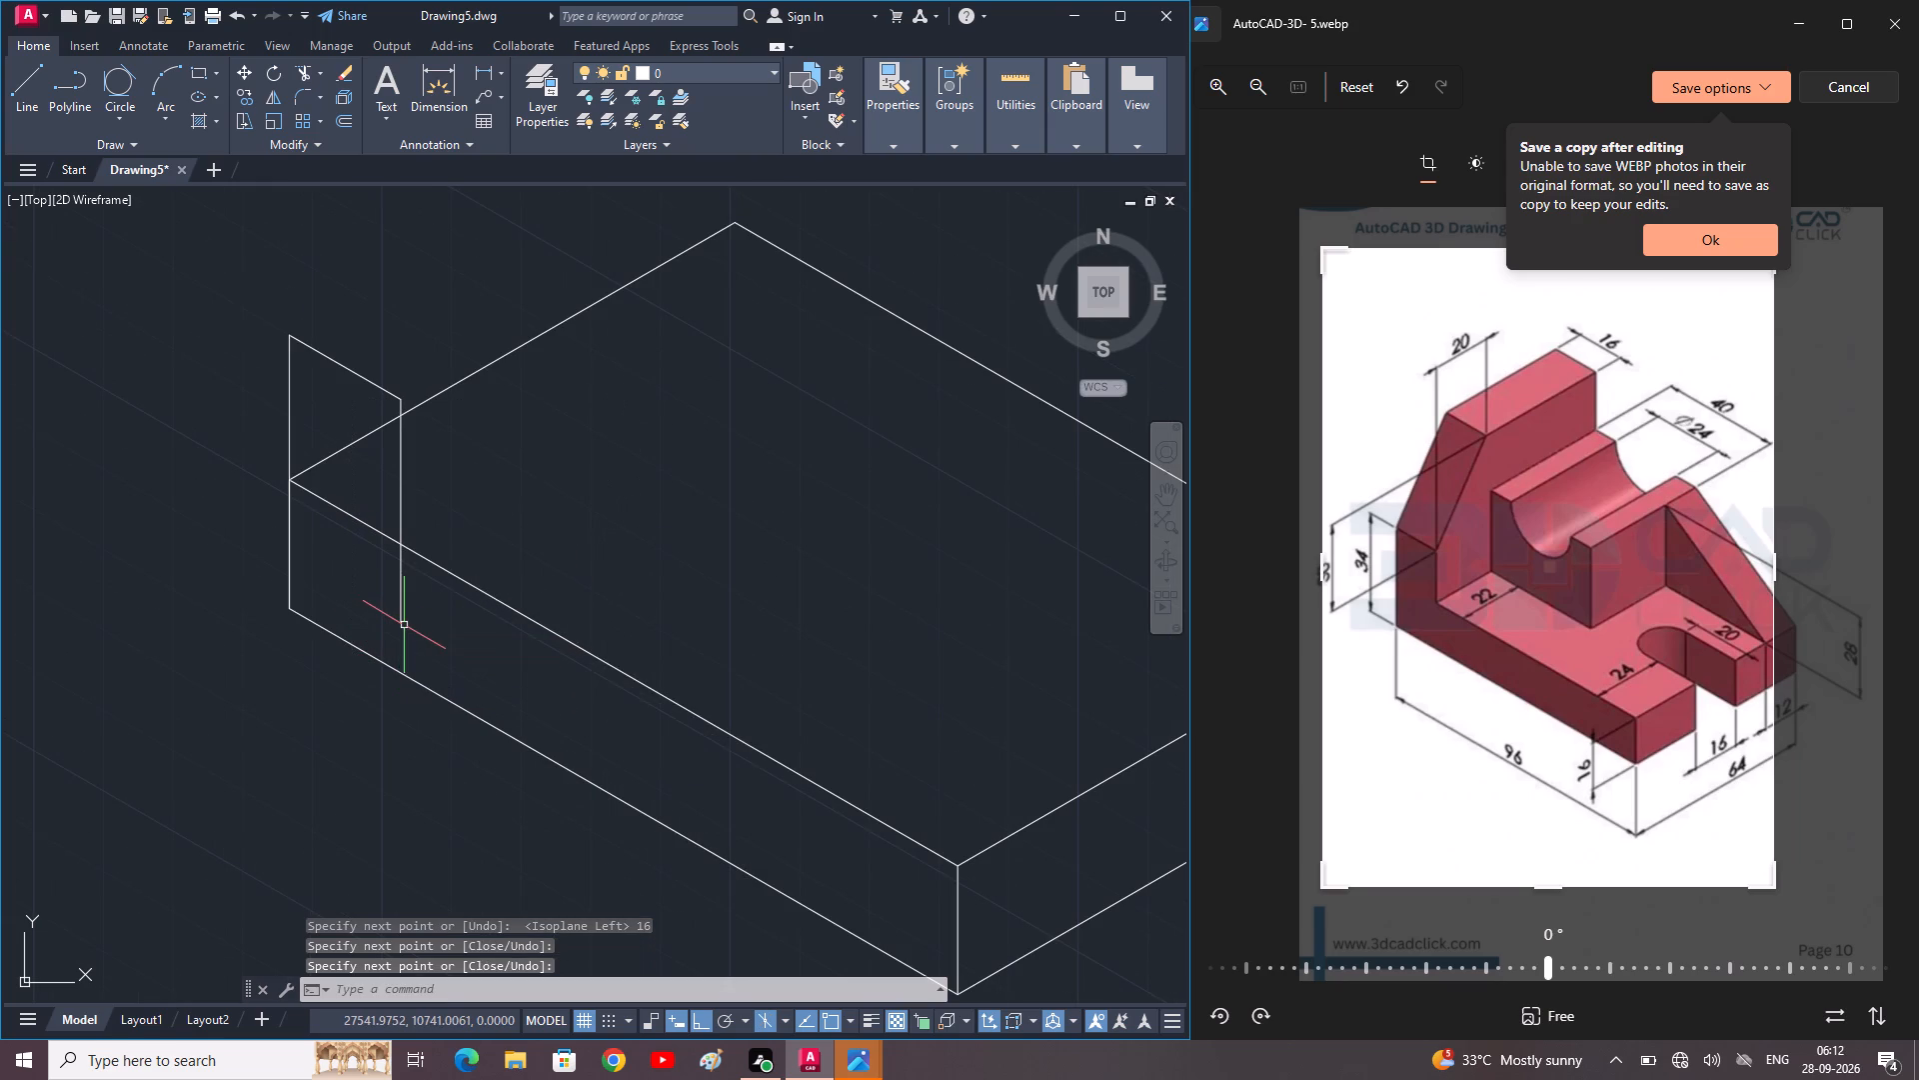
Reveal the reference image's left-hand height dimension and draw a 30-unit vertical line up from the top of the 34-unit edge.
middle_drag(404, 625, 331, 701)
scroll(419, 604, down, 1)
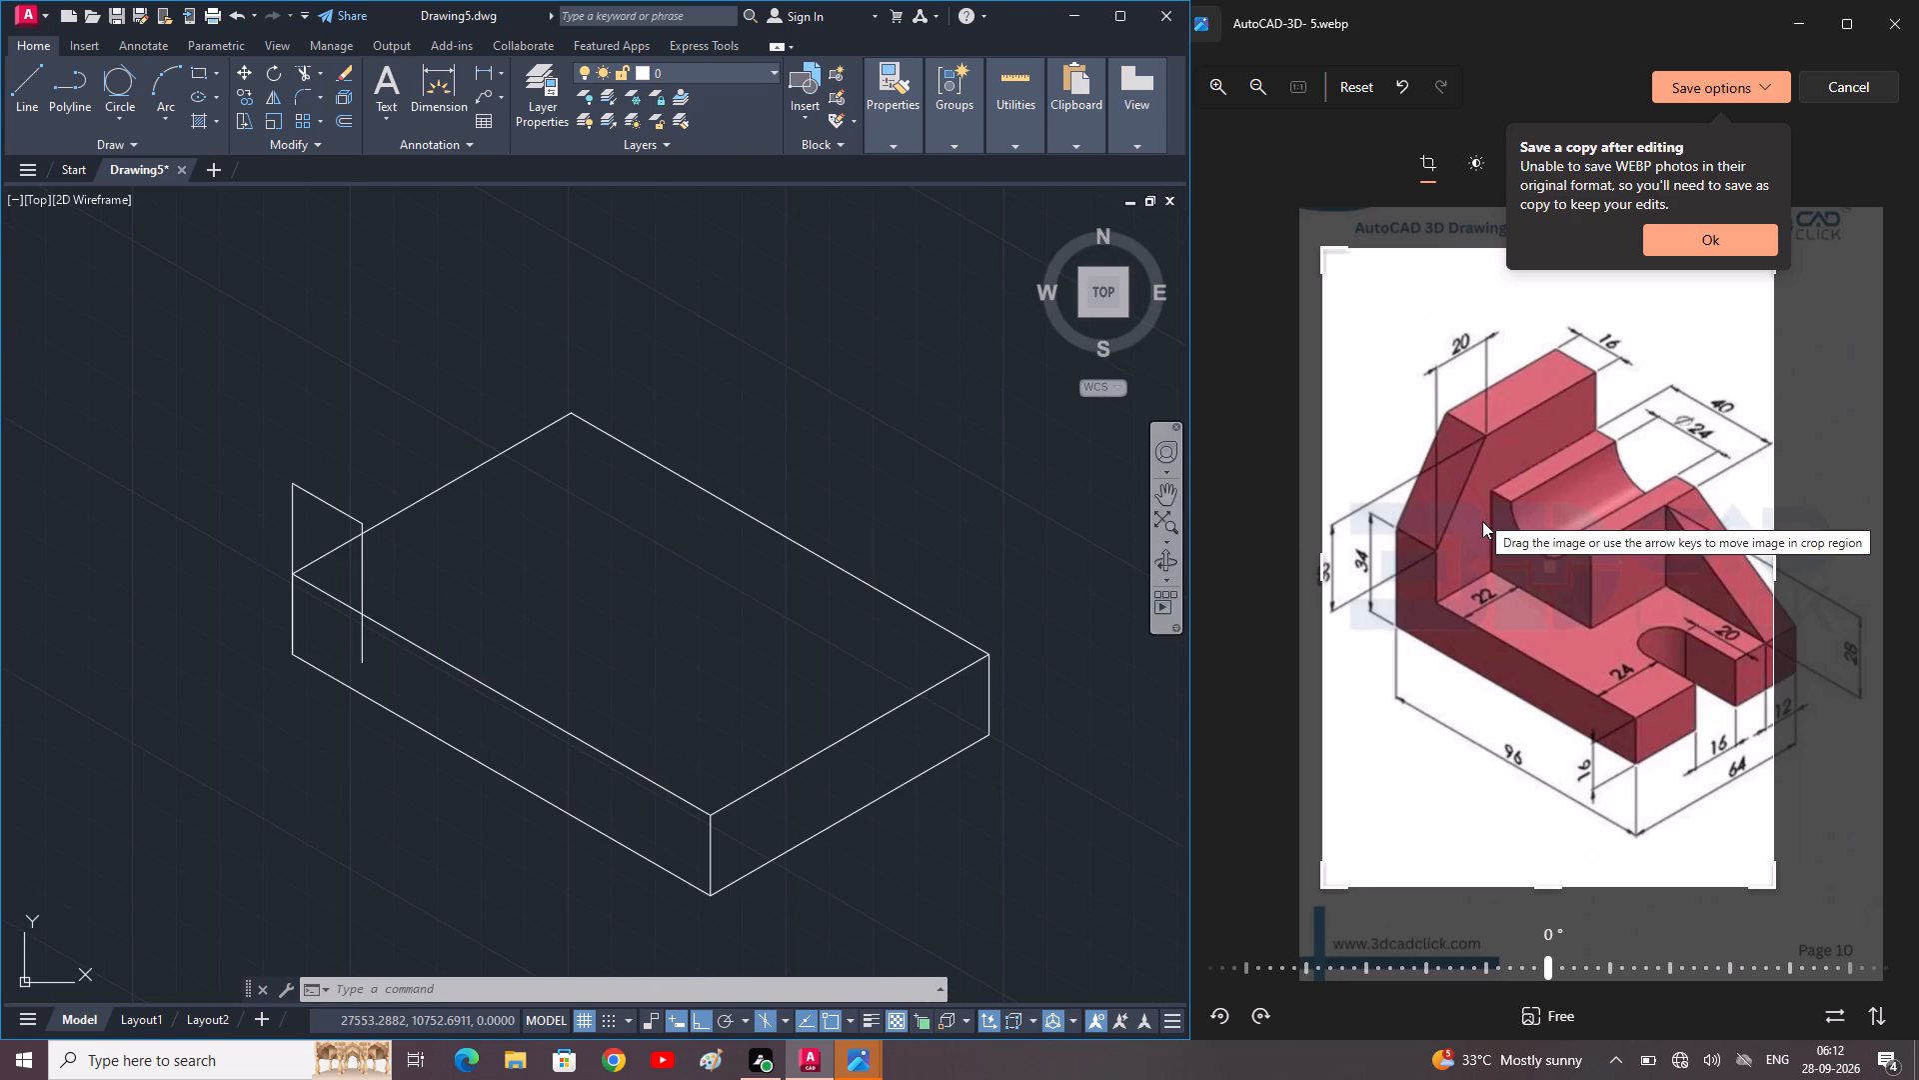
middle_drag(1482, 522, 1526, 517)
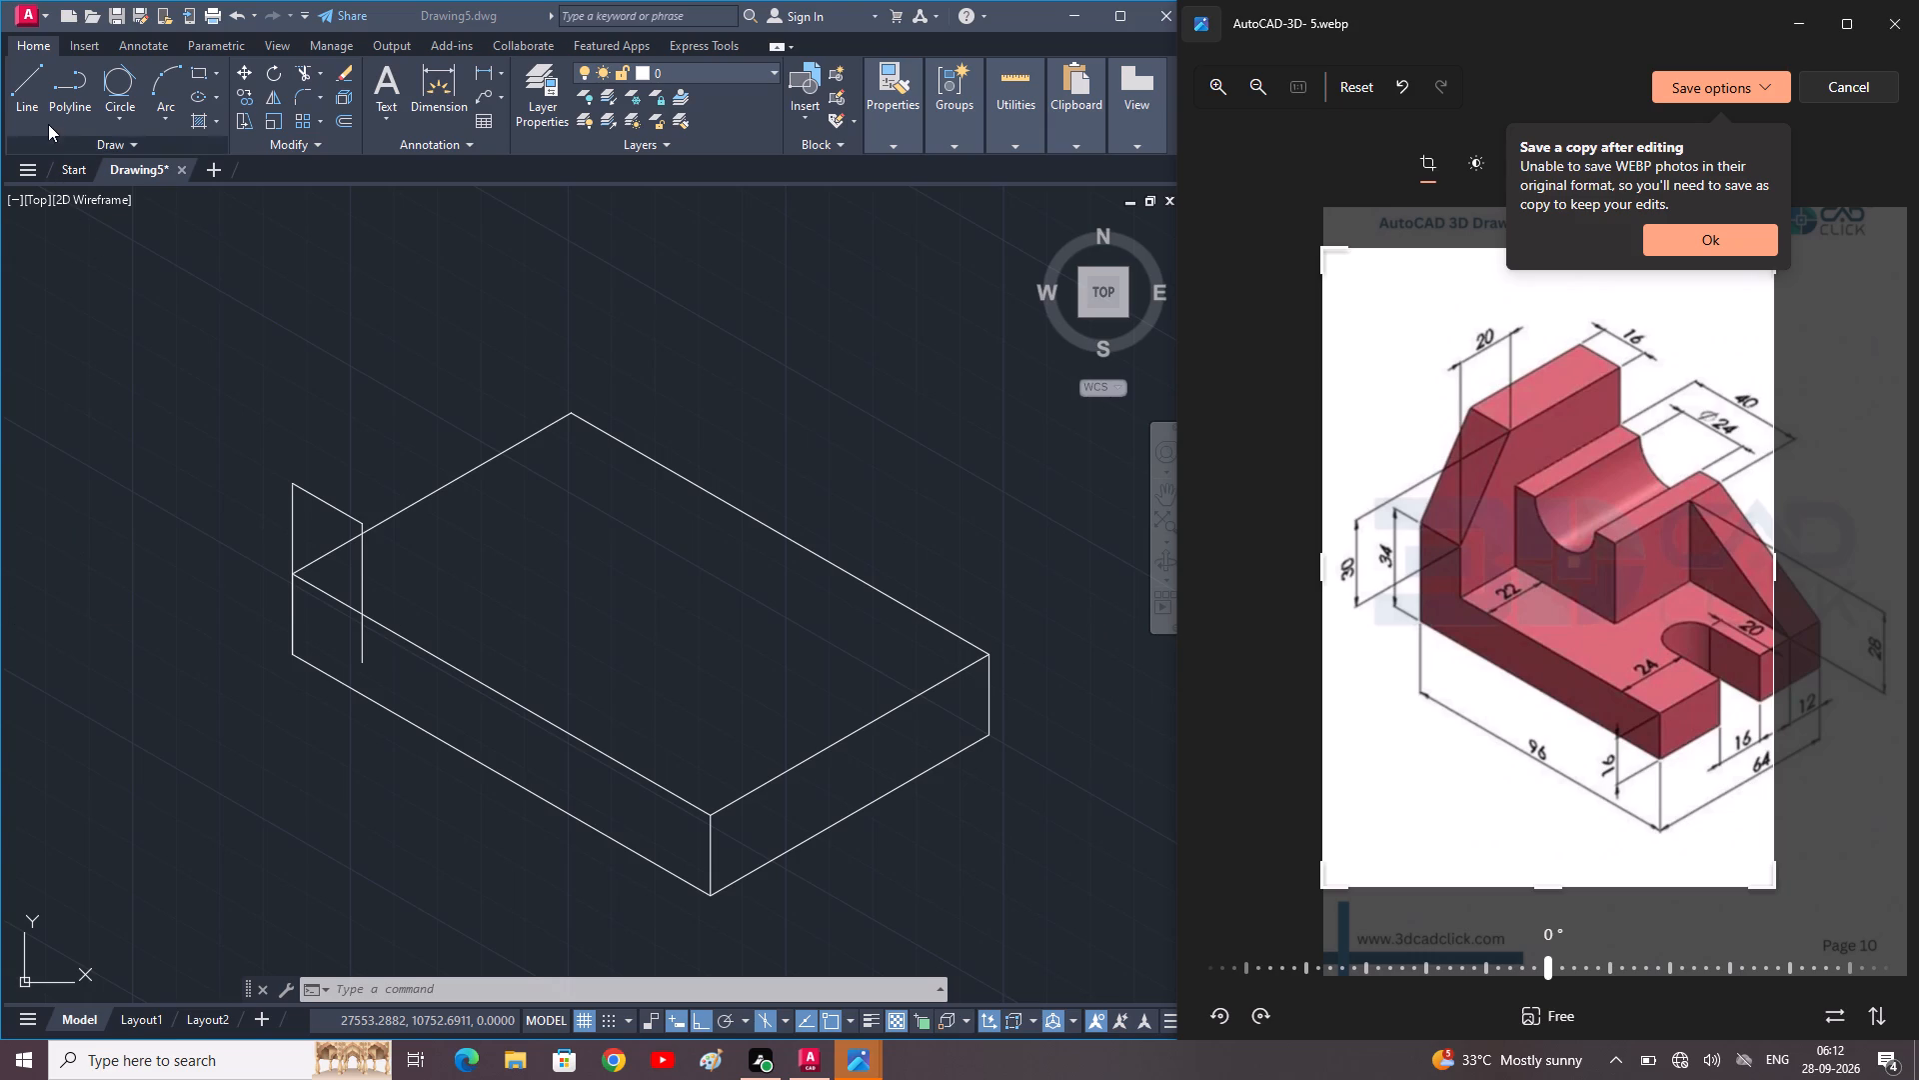
click(38, 101)
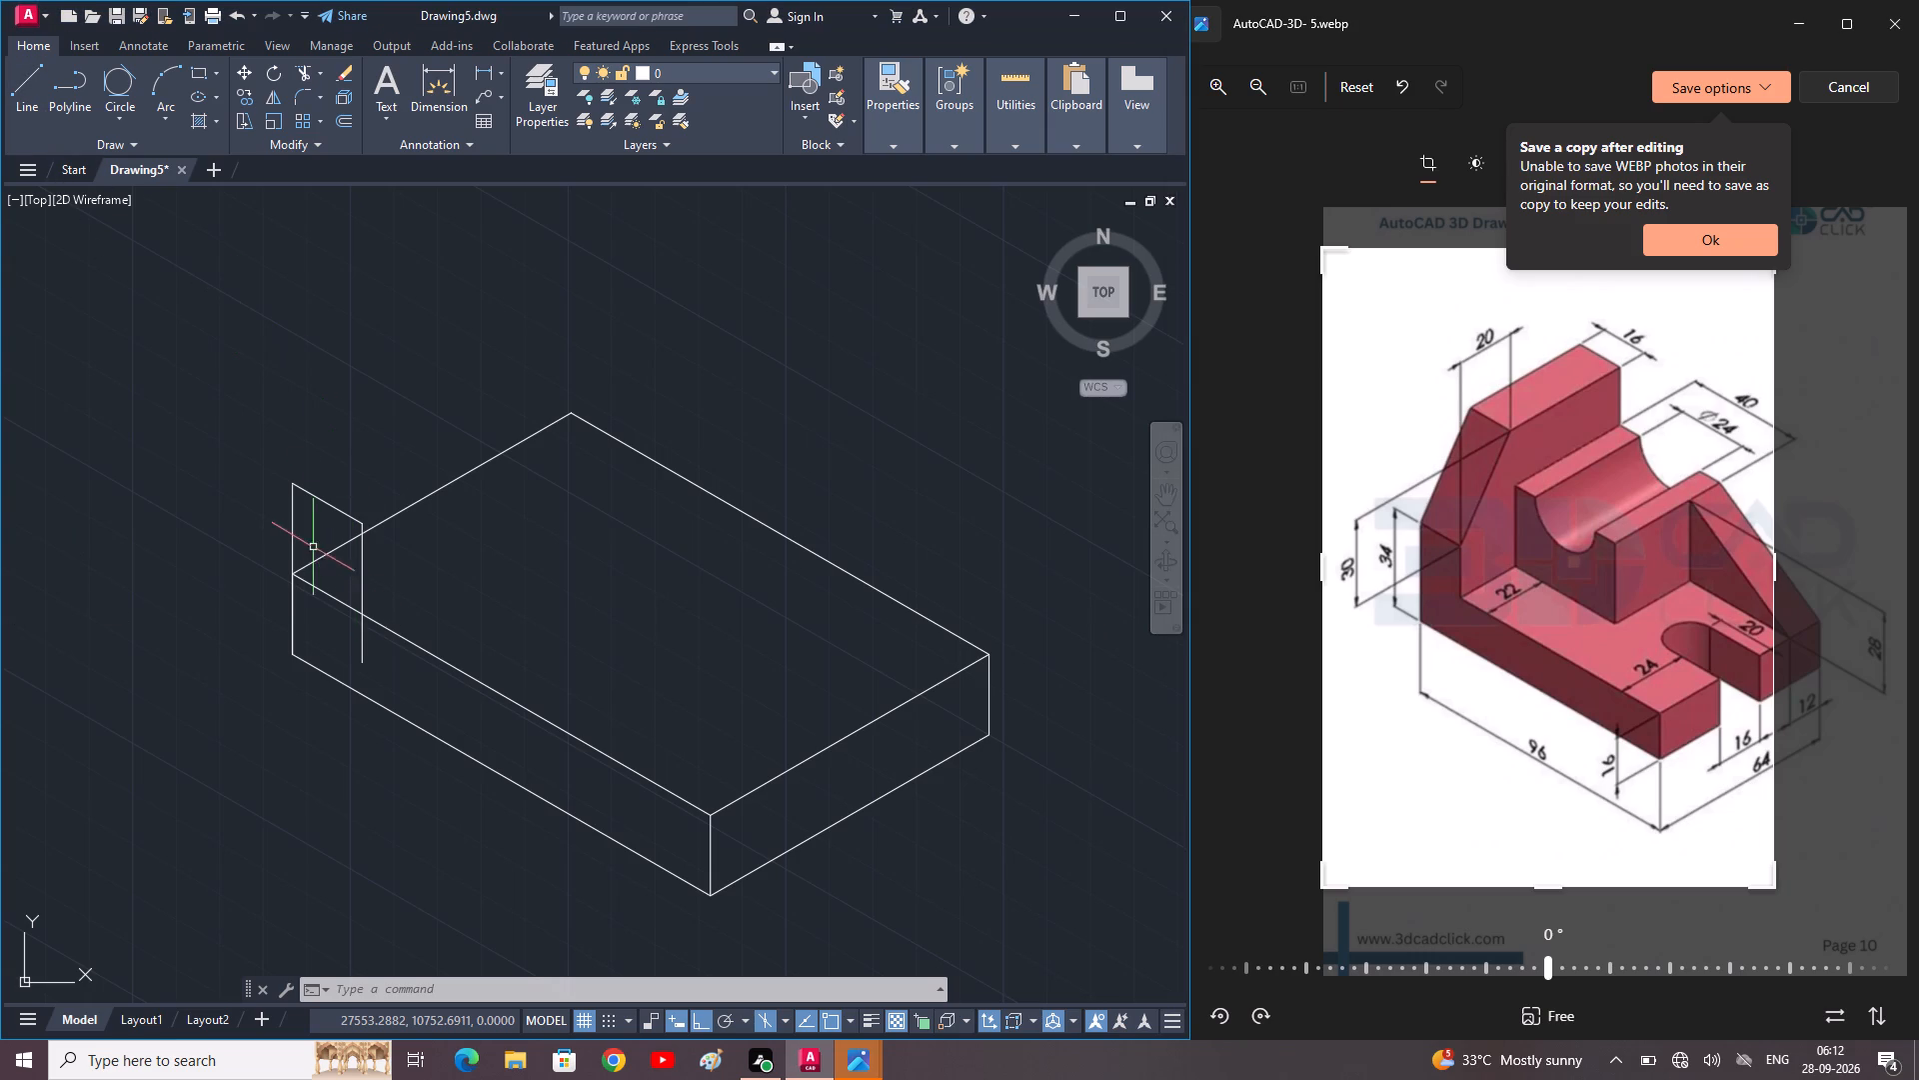
text(l)
key(space)
click(294, 485)
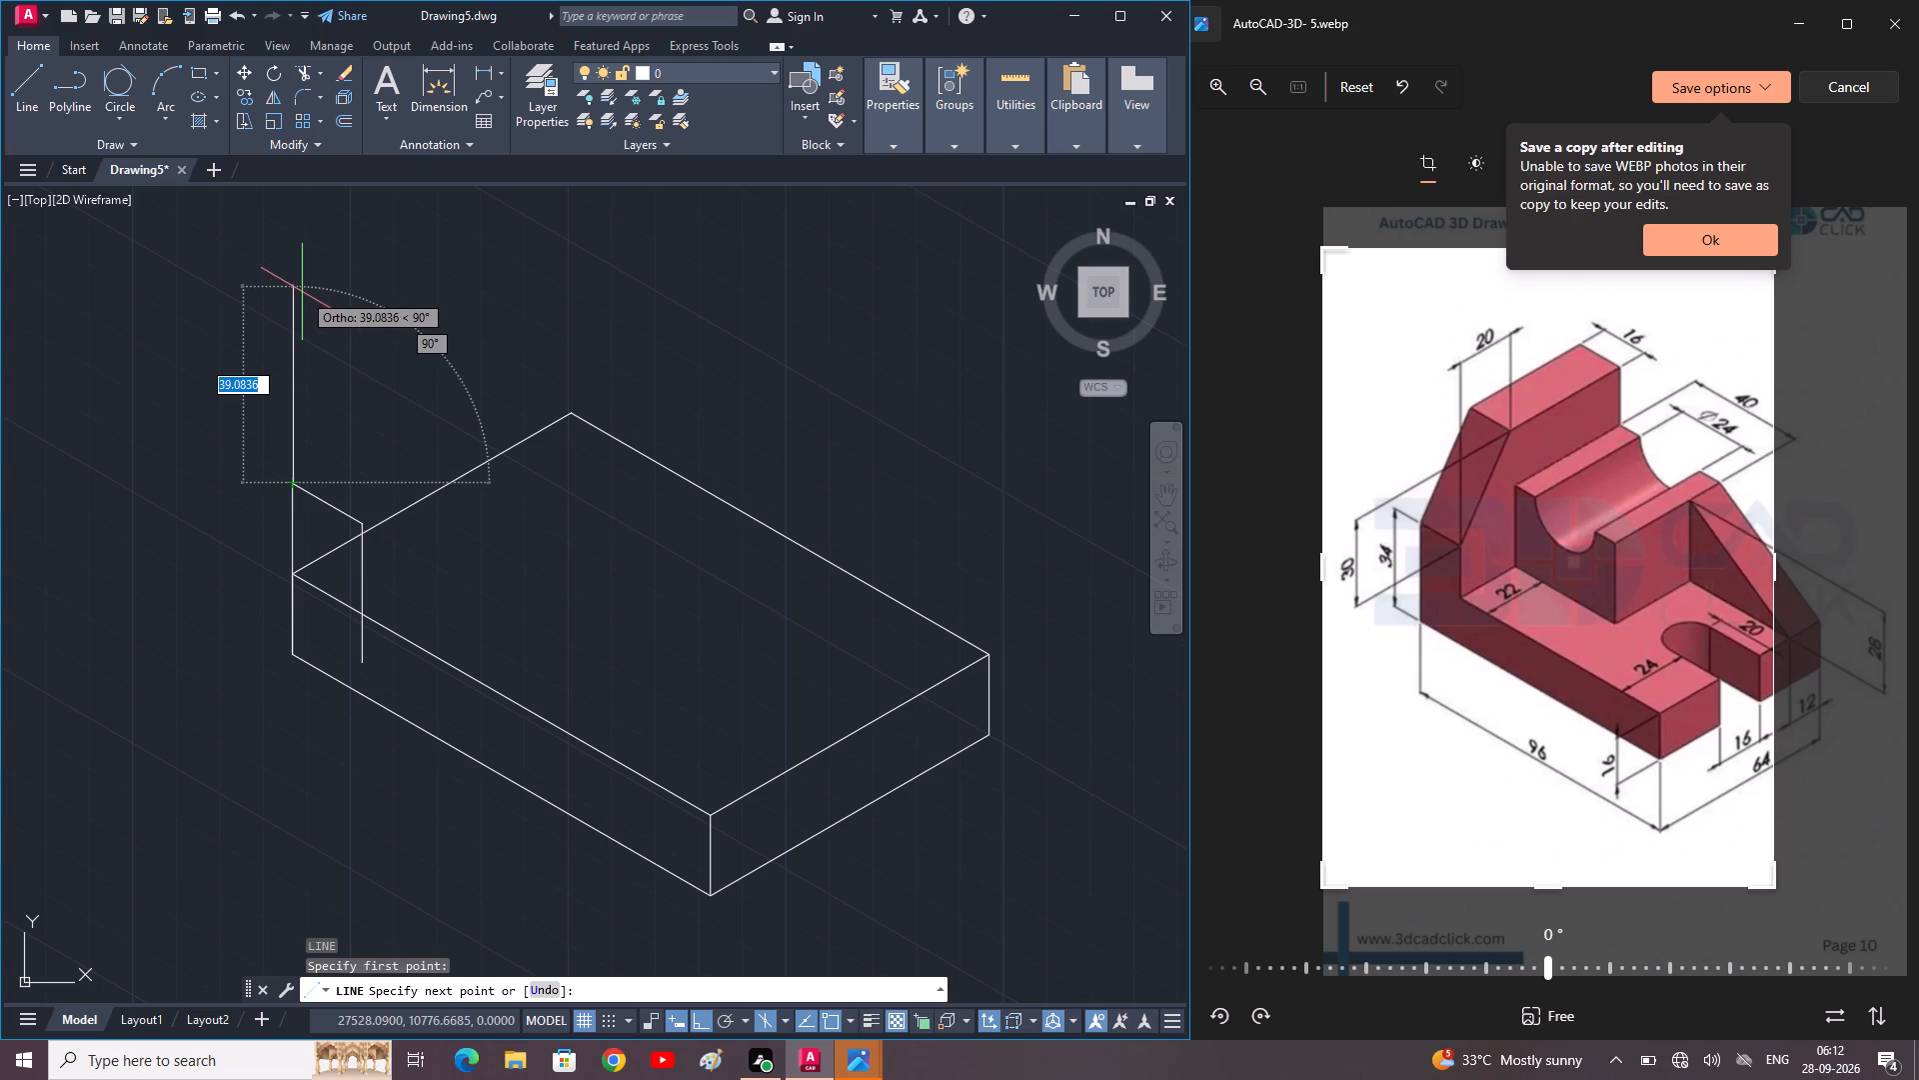
text(30)
key(Return)
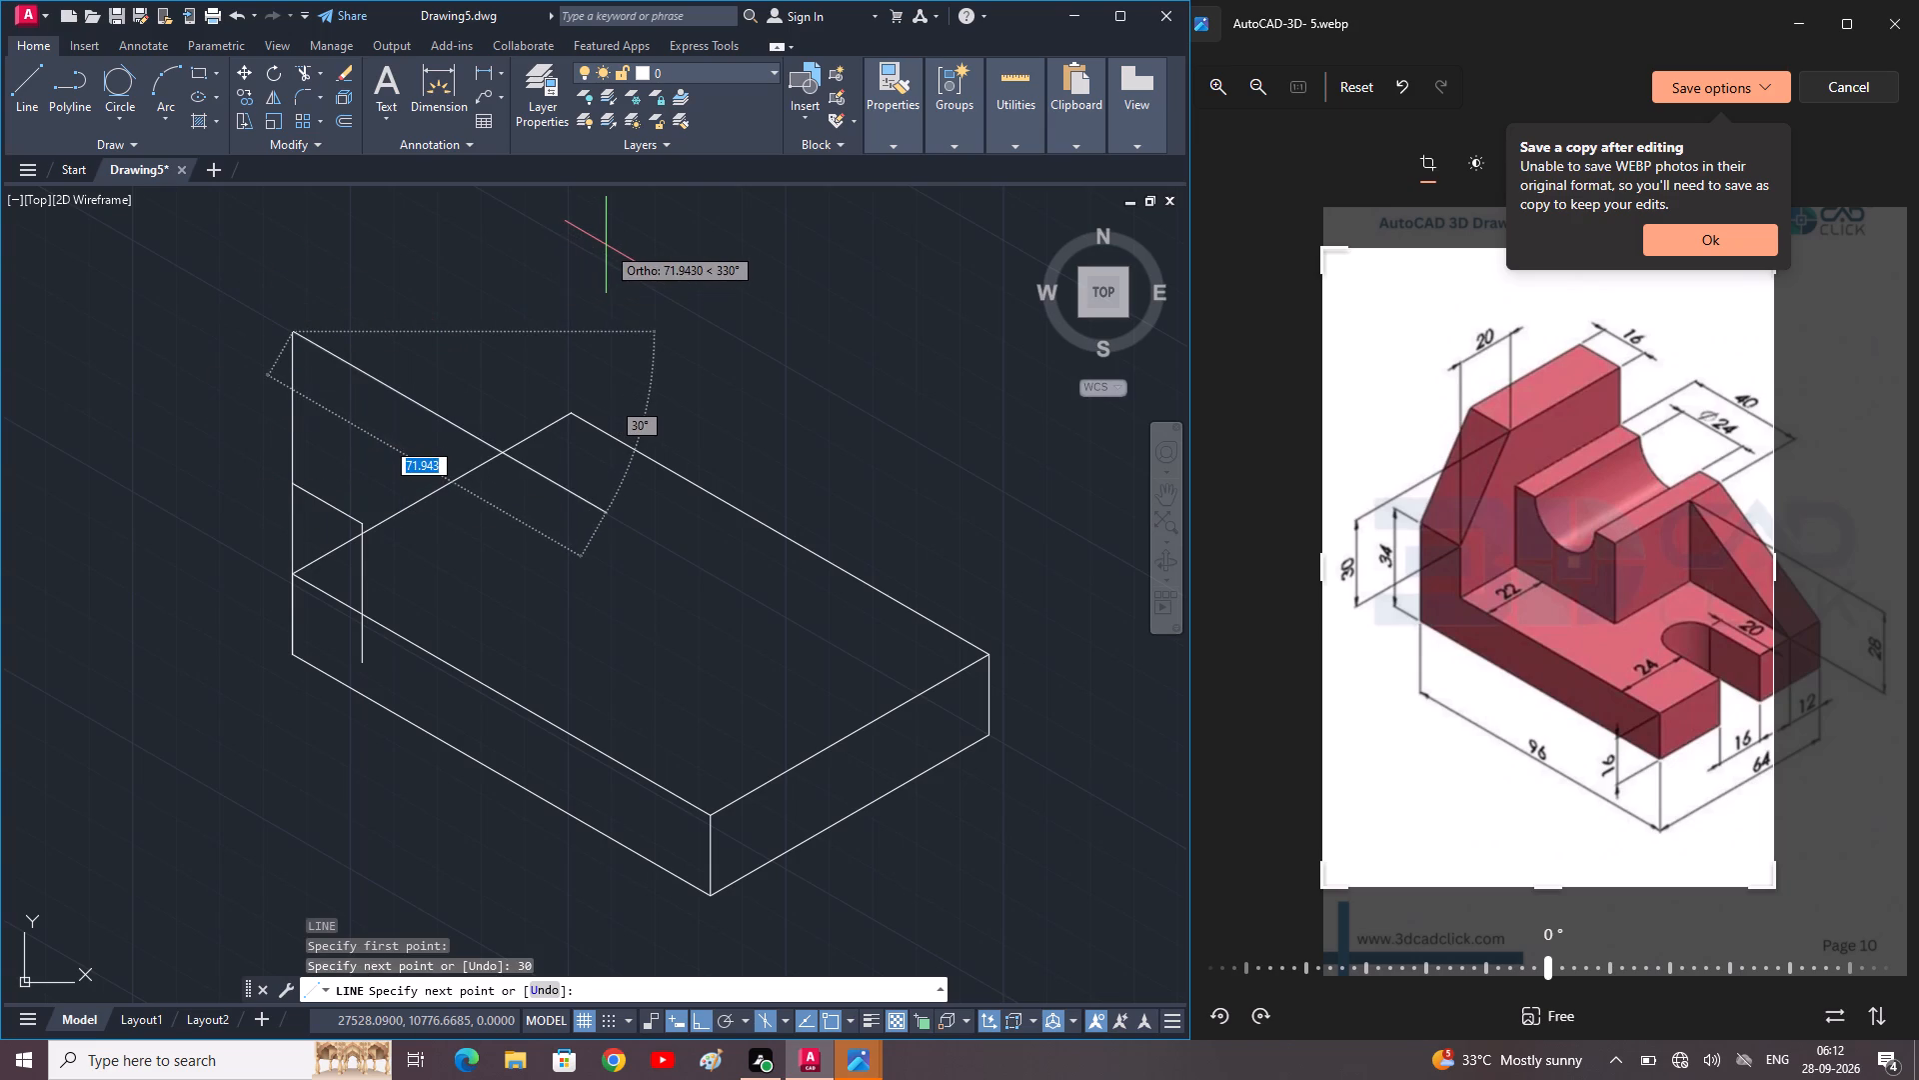
On the top isoplane, continue the line with 64, 16 and 64-unit segments for the wall's top, and drop it to the 16-unit line's end.
key(F5)
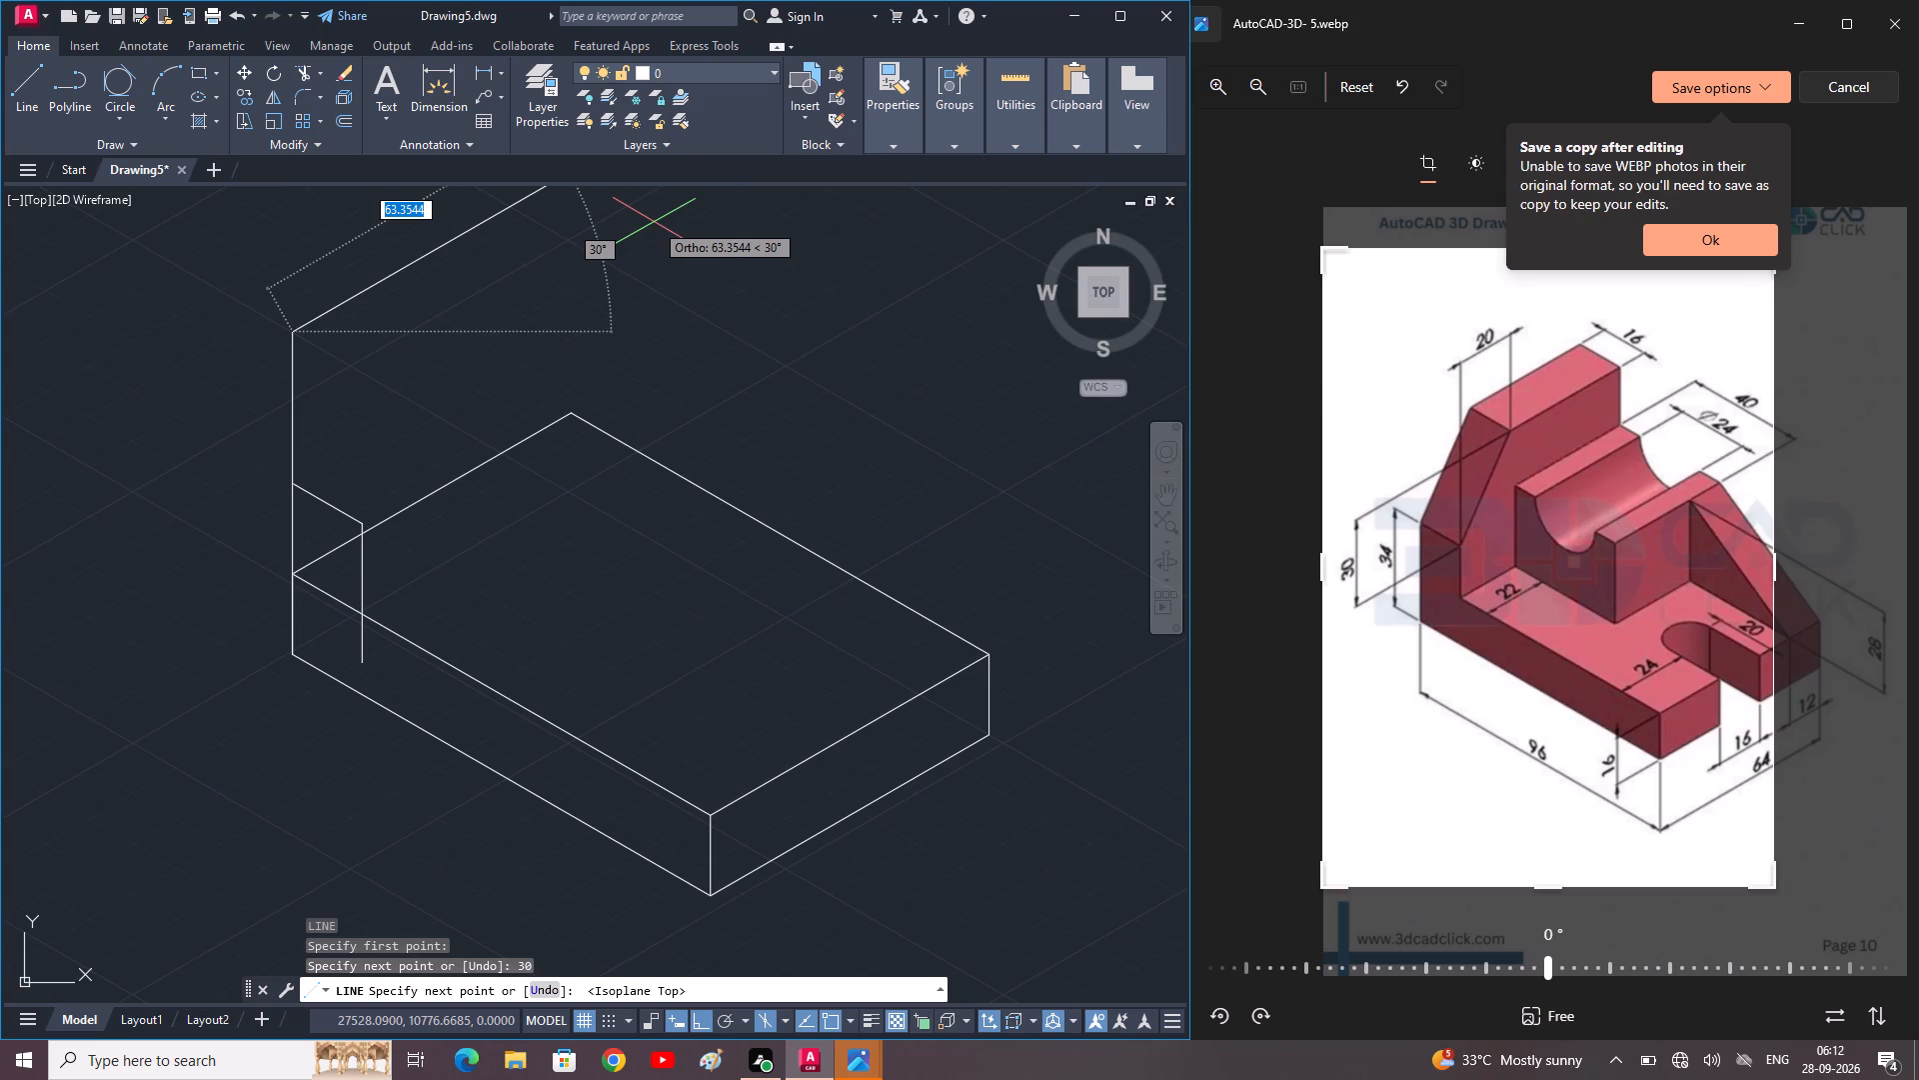
key(6)
key(4)
key(Return)
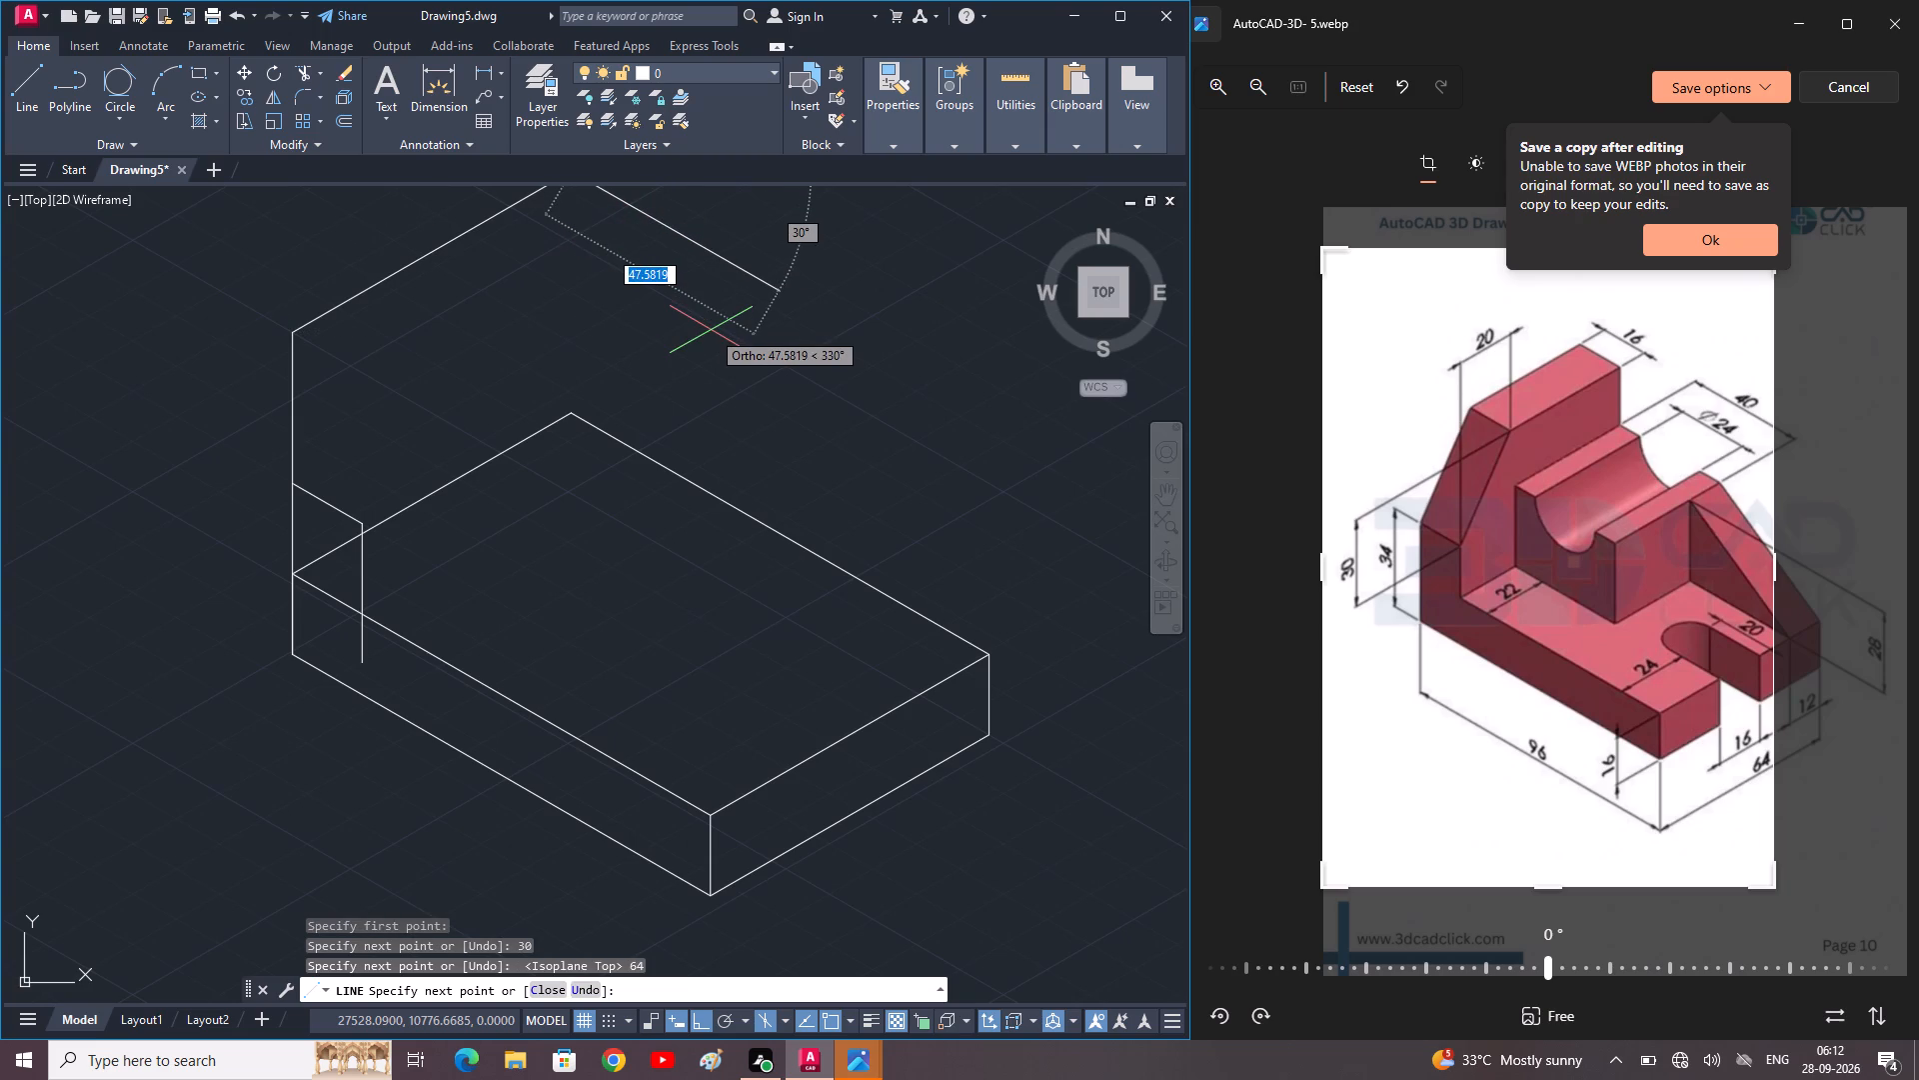
key(1)
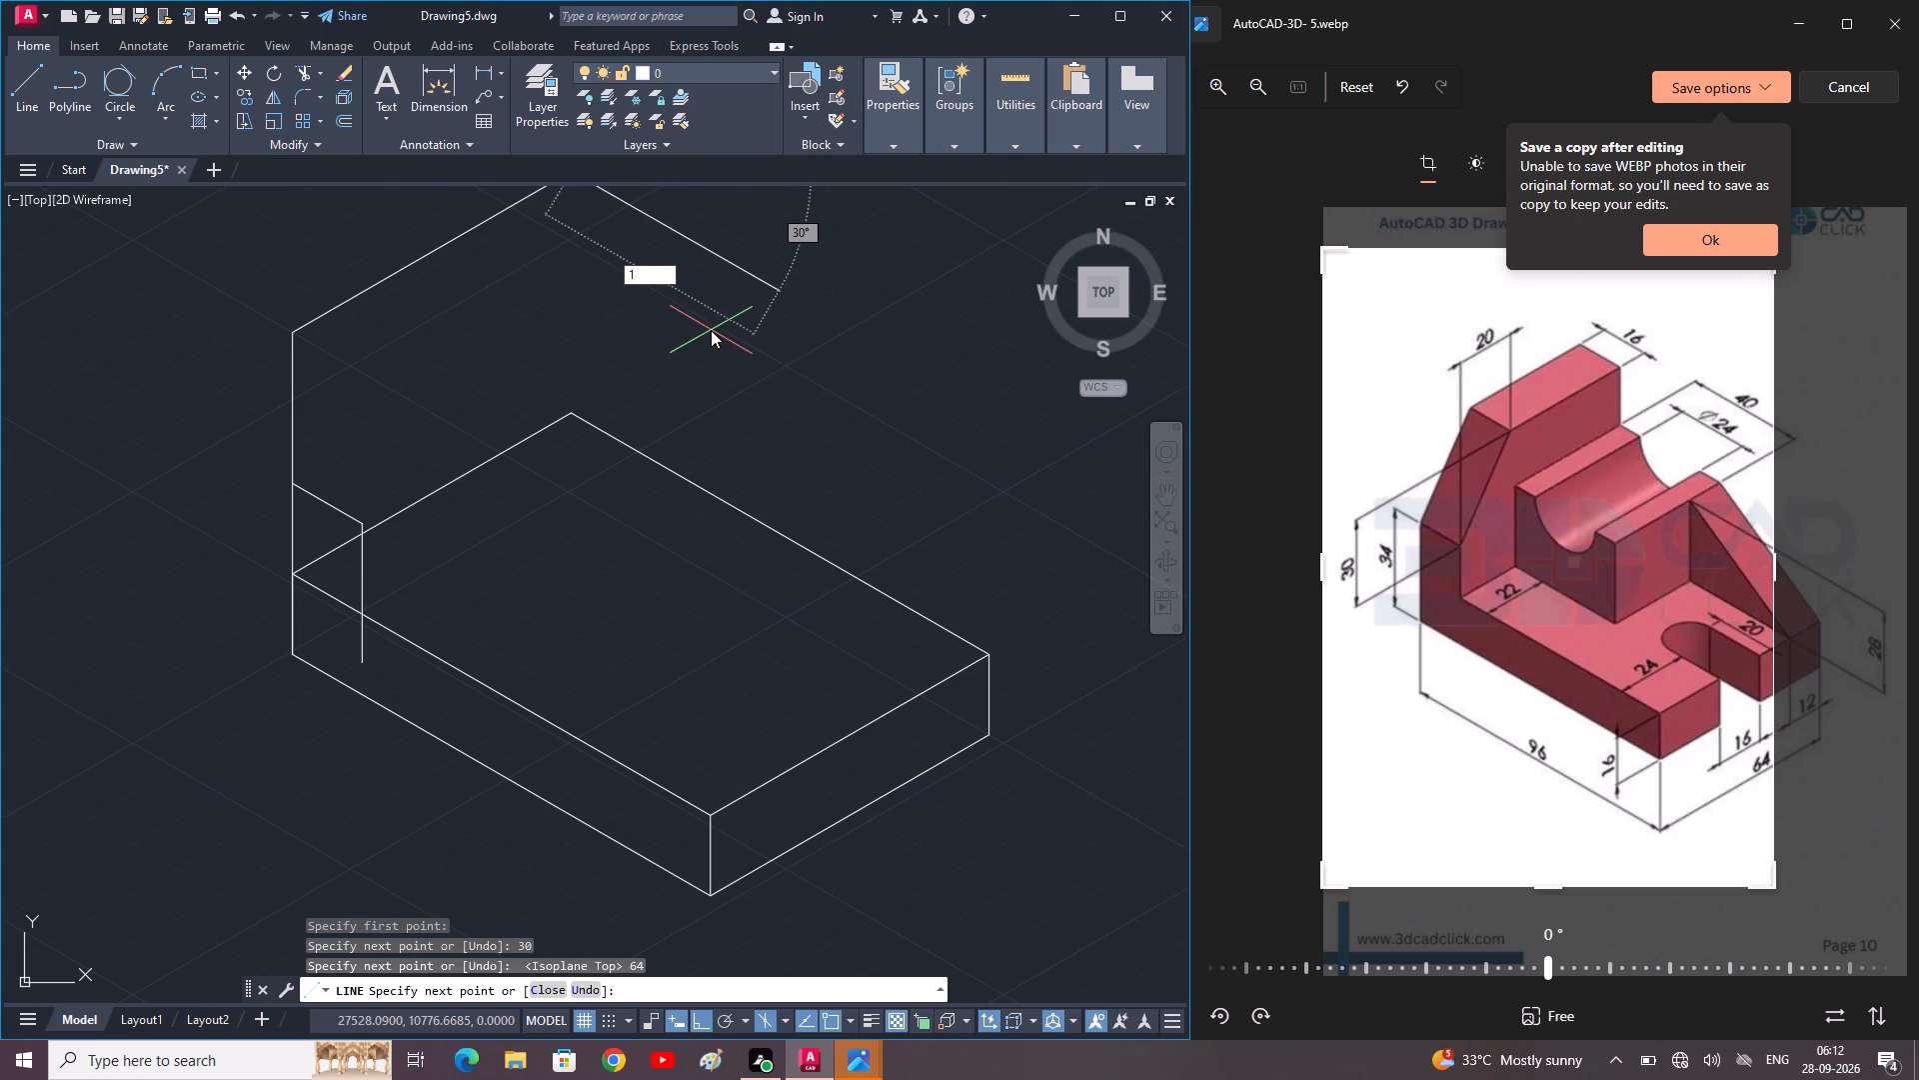
key(6)
key(Return)
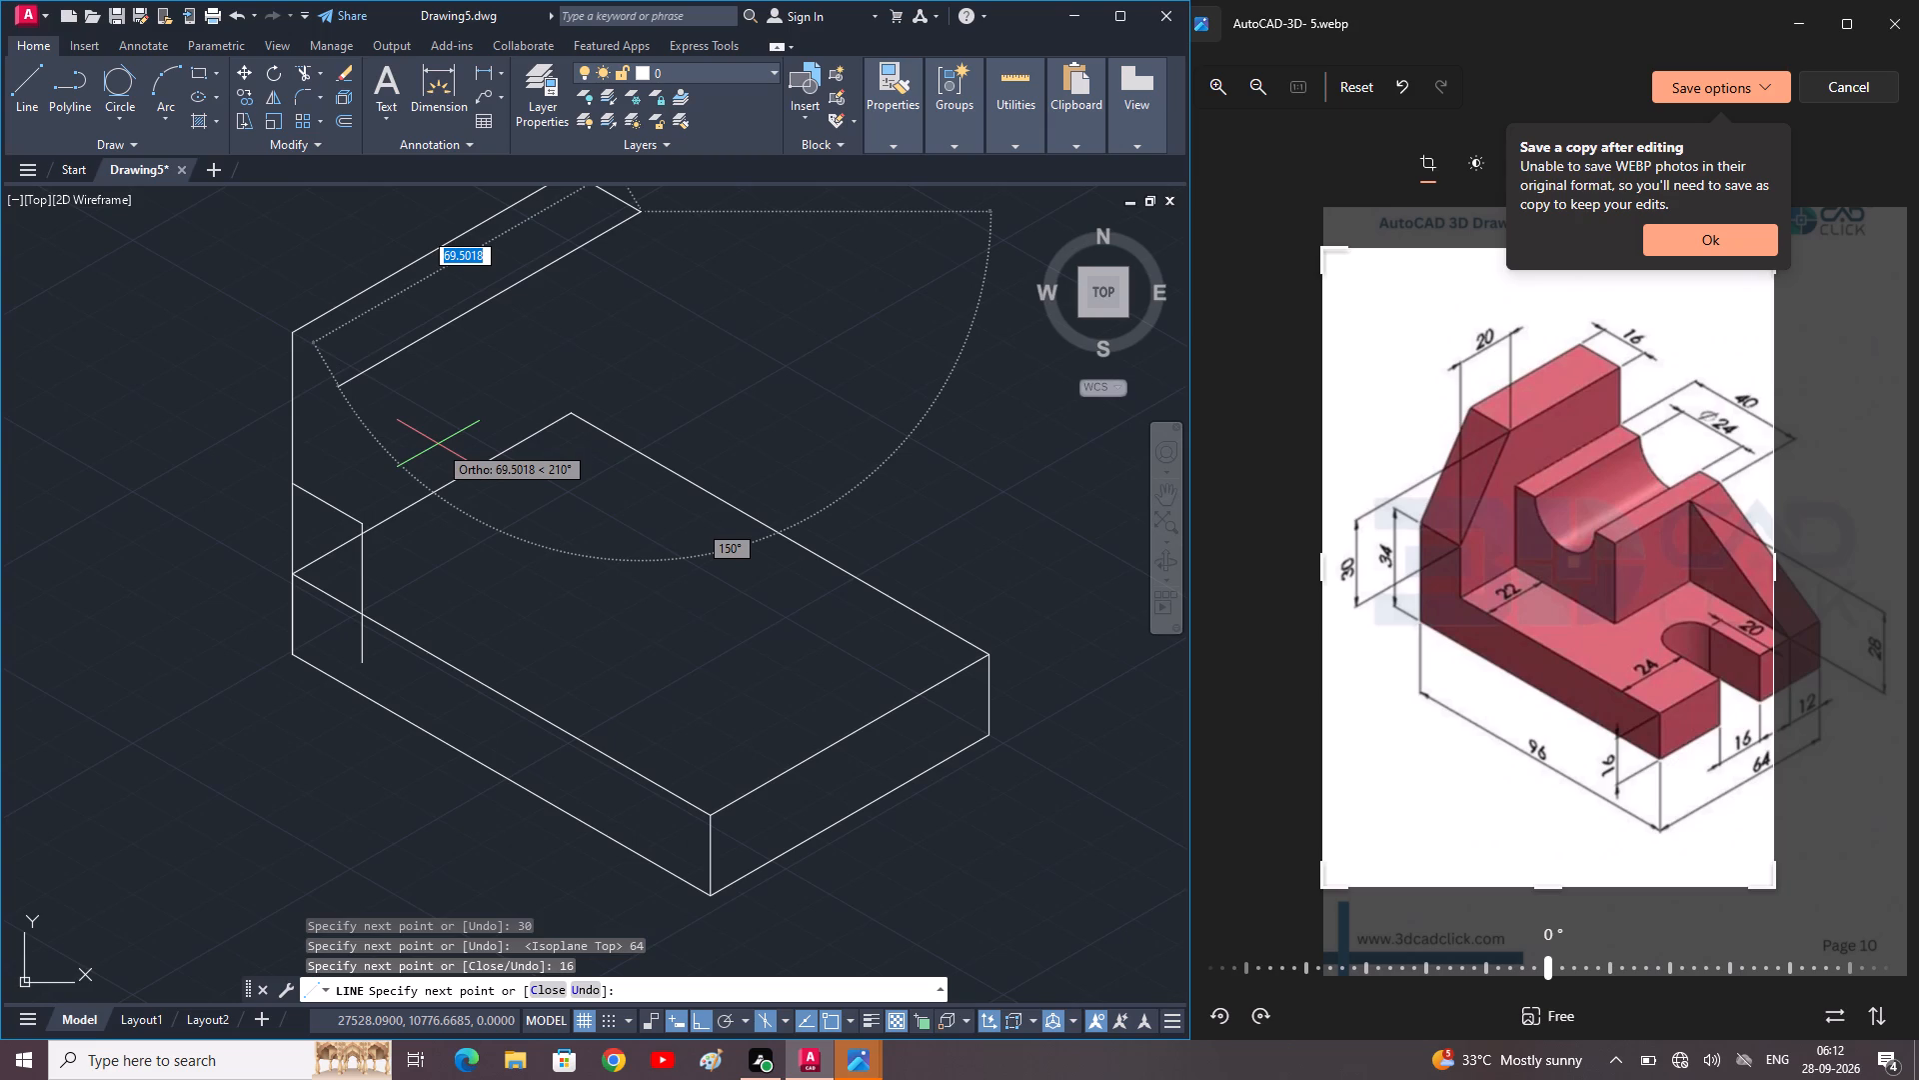
text(64)
key(Return)
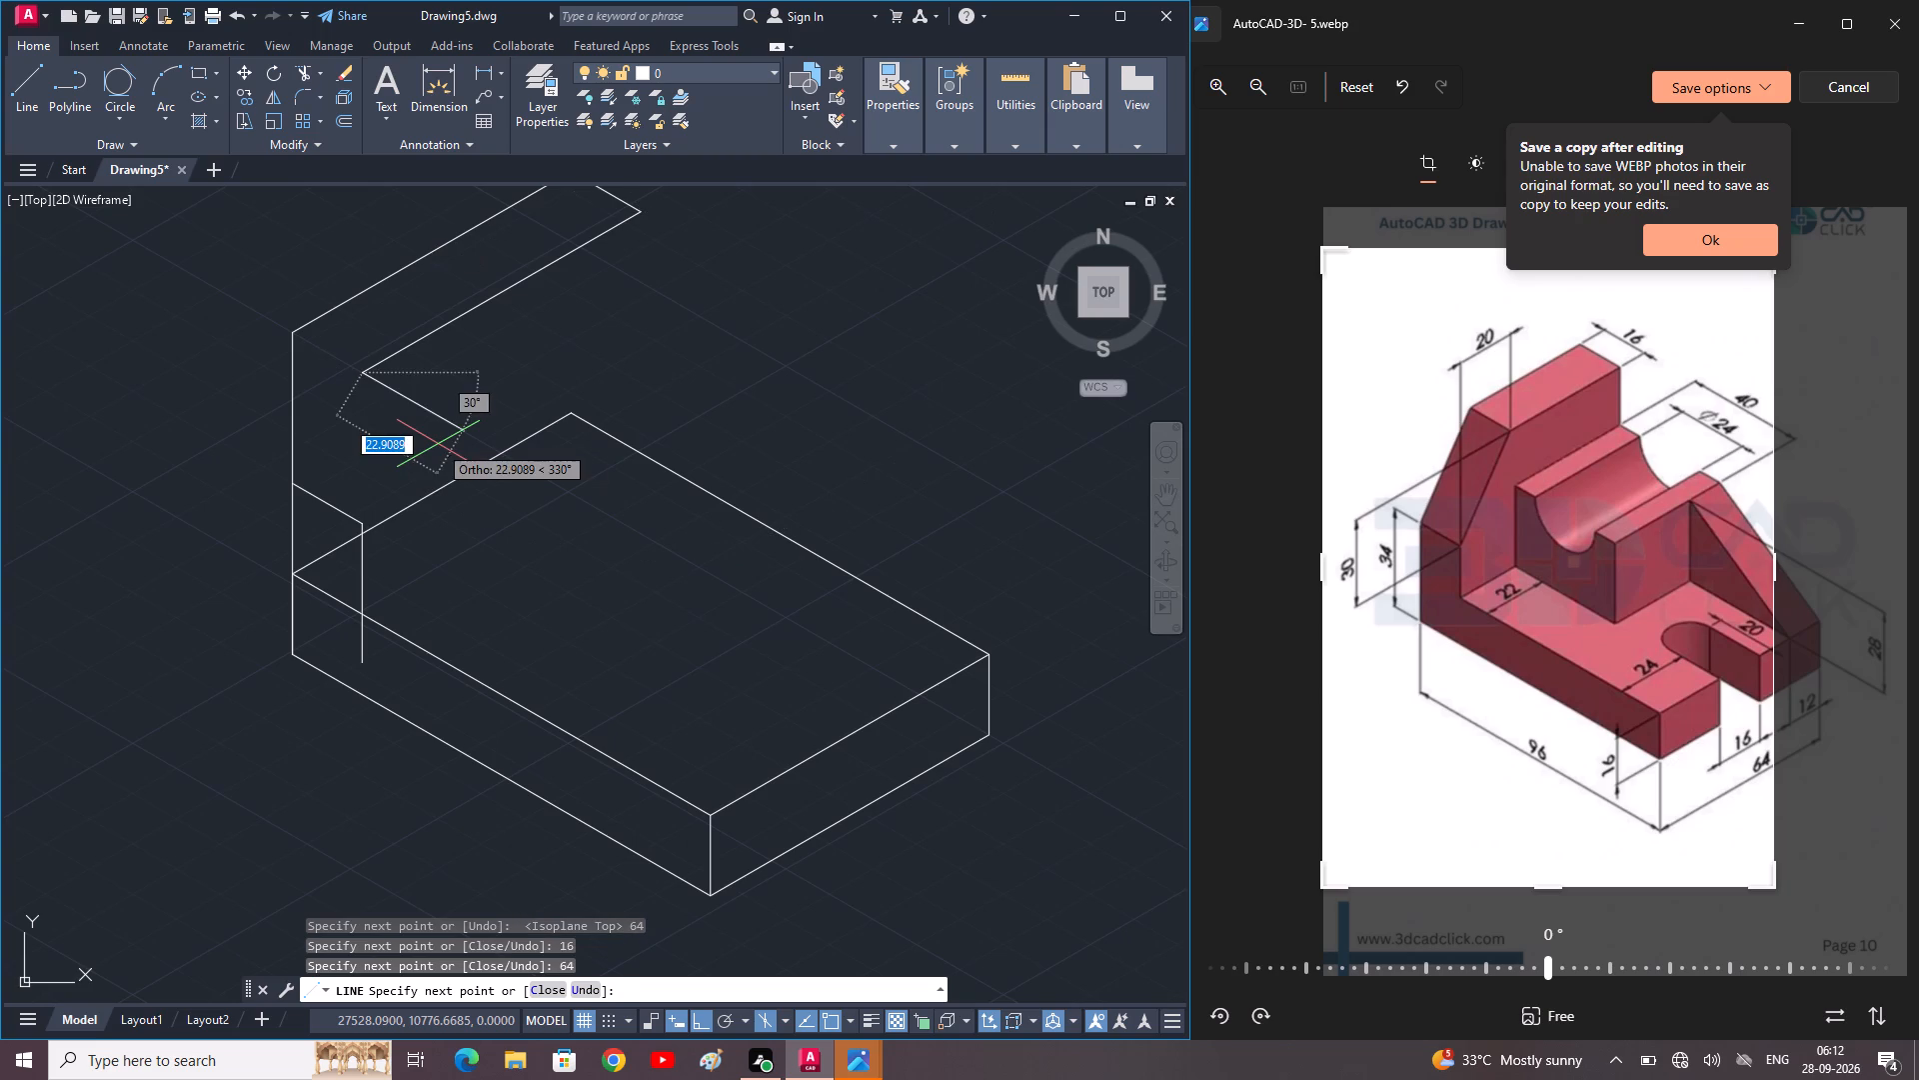
click(369, 526)
key(space)
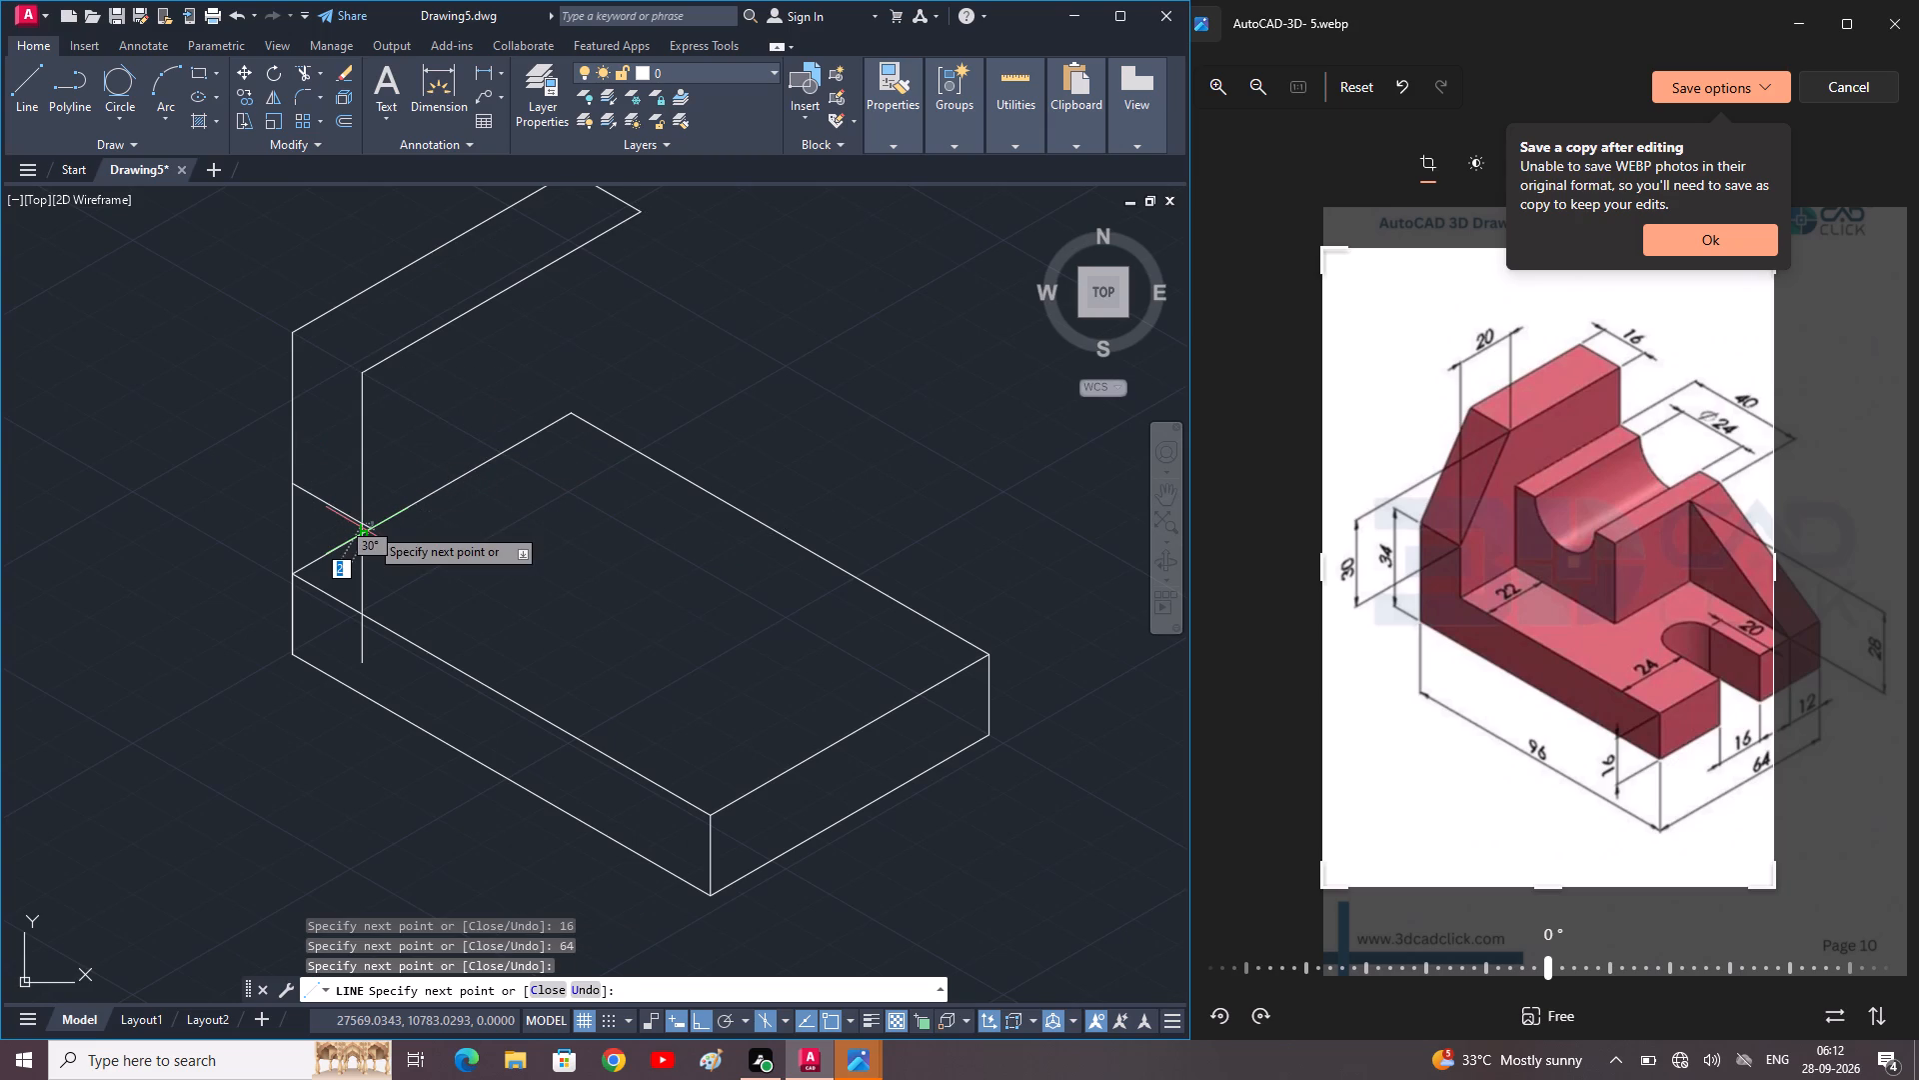
On the right isoplane, draw a vertical line about 55 units down from the right end of the wall's front top edge.
key(l)
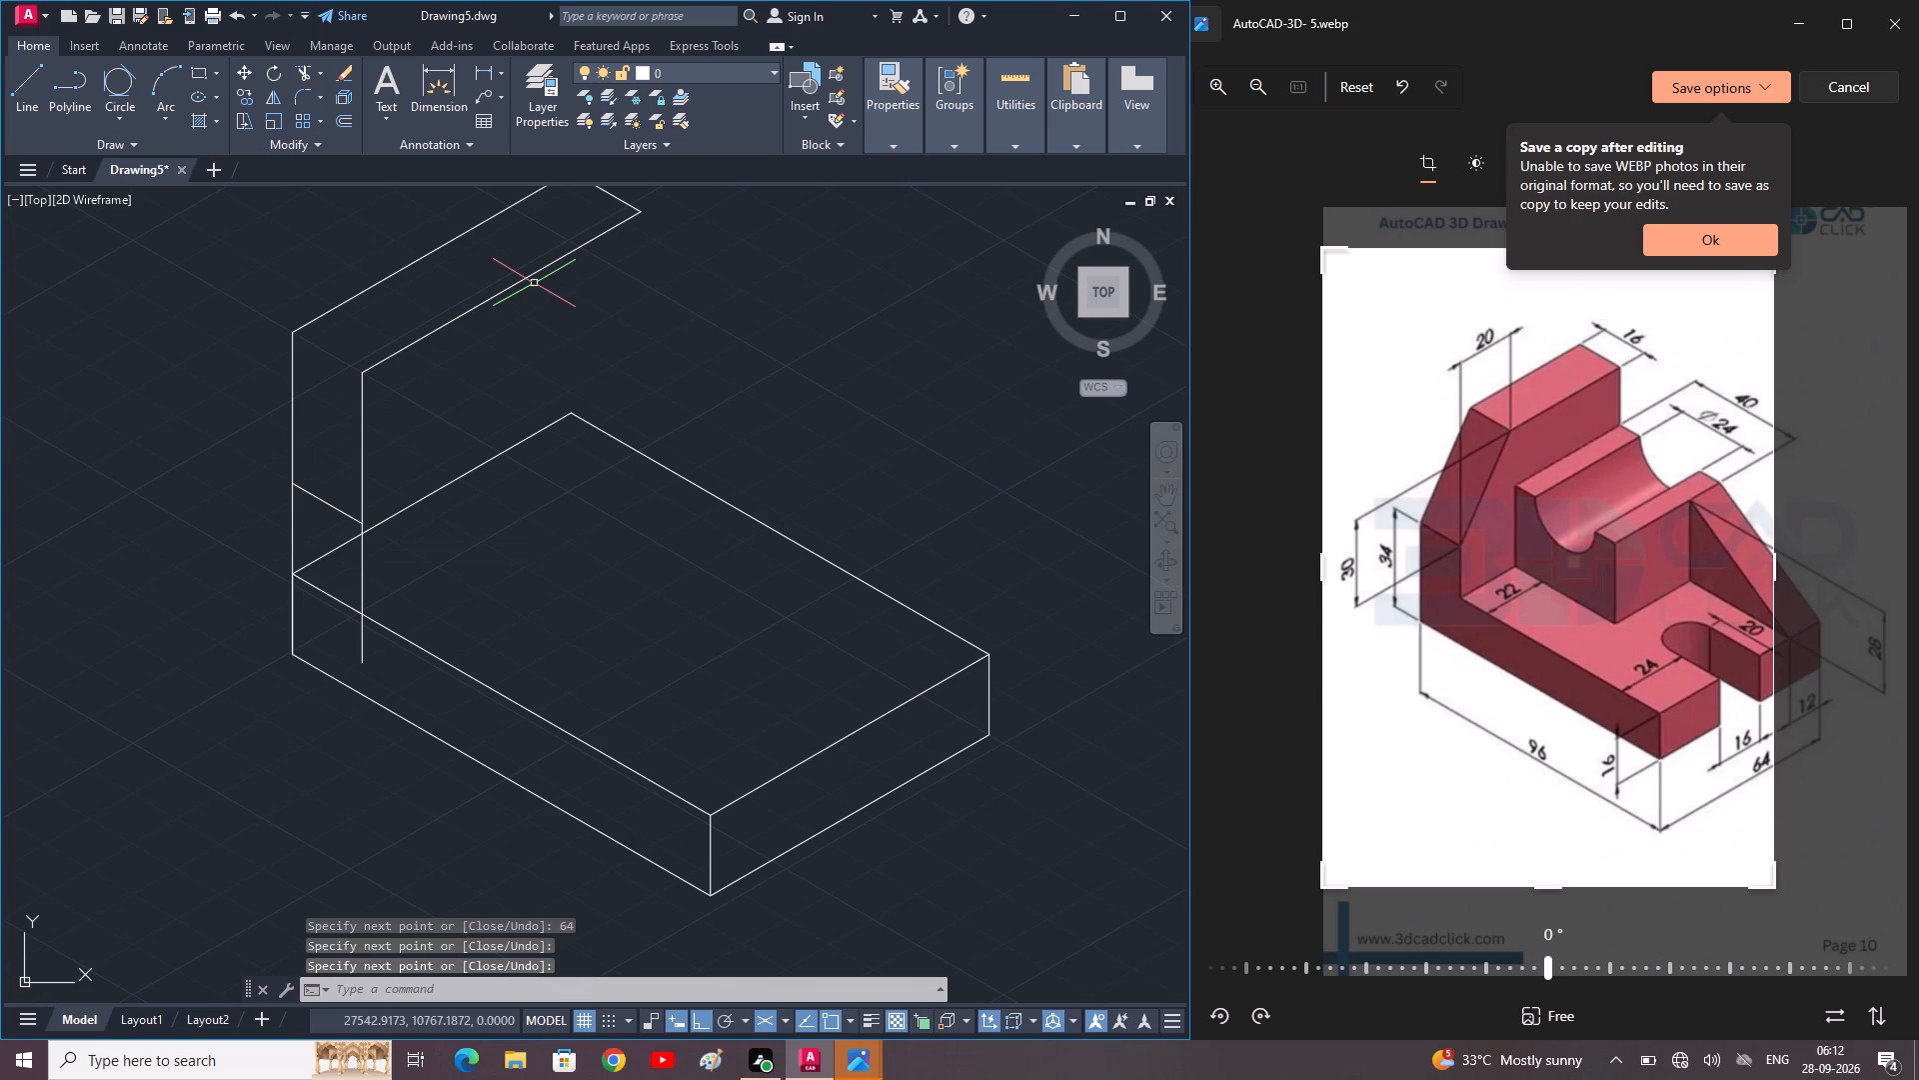
key(space)
click(641, 219)
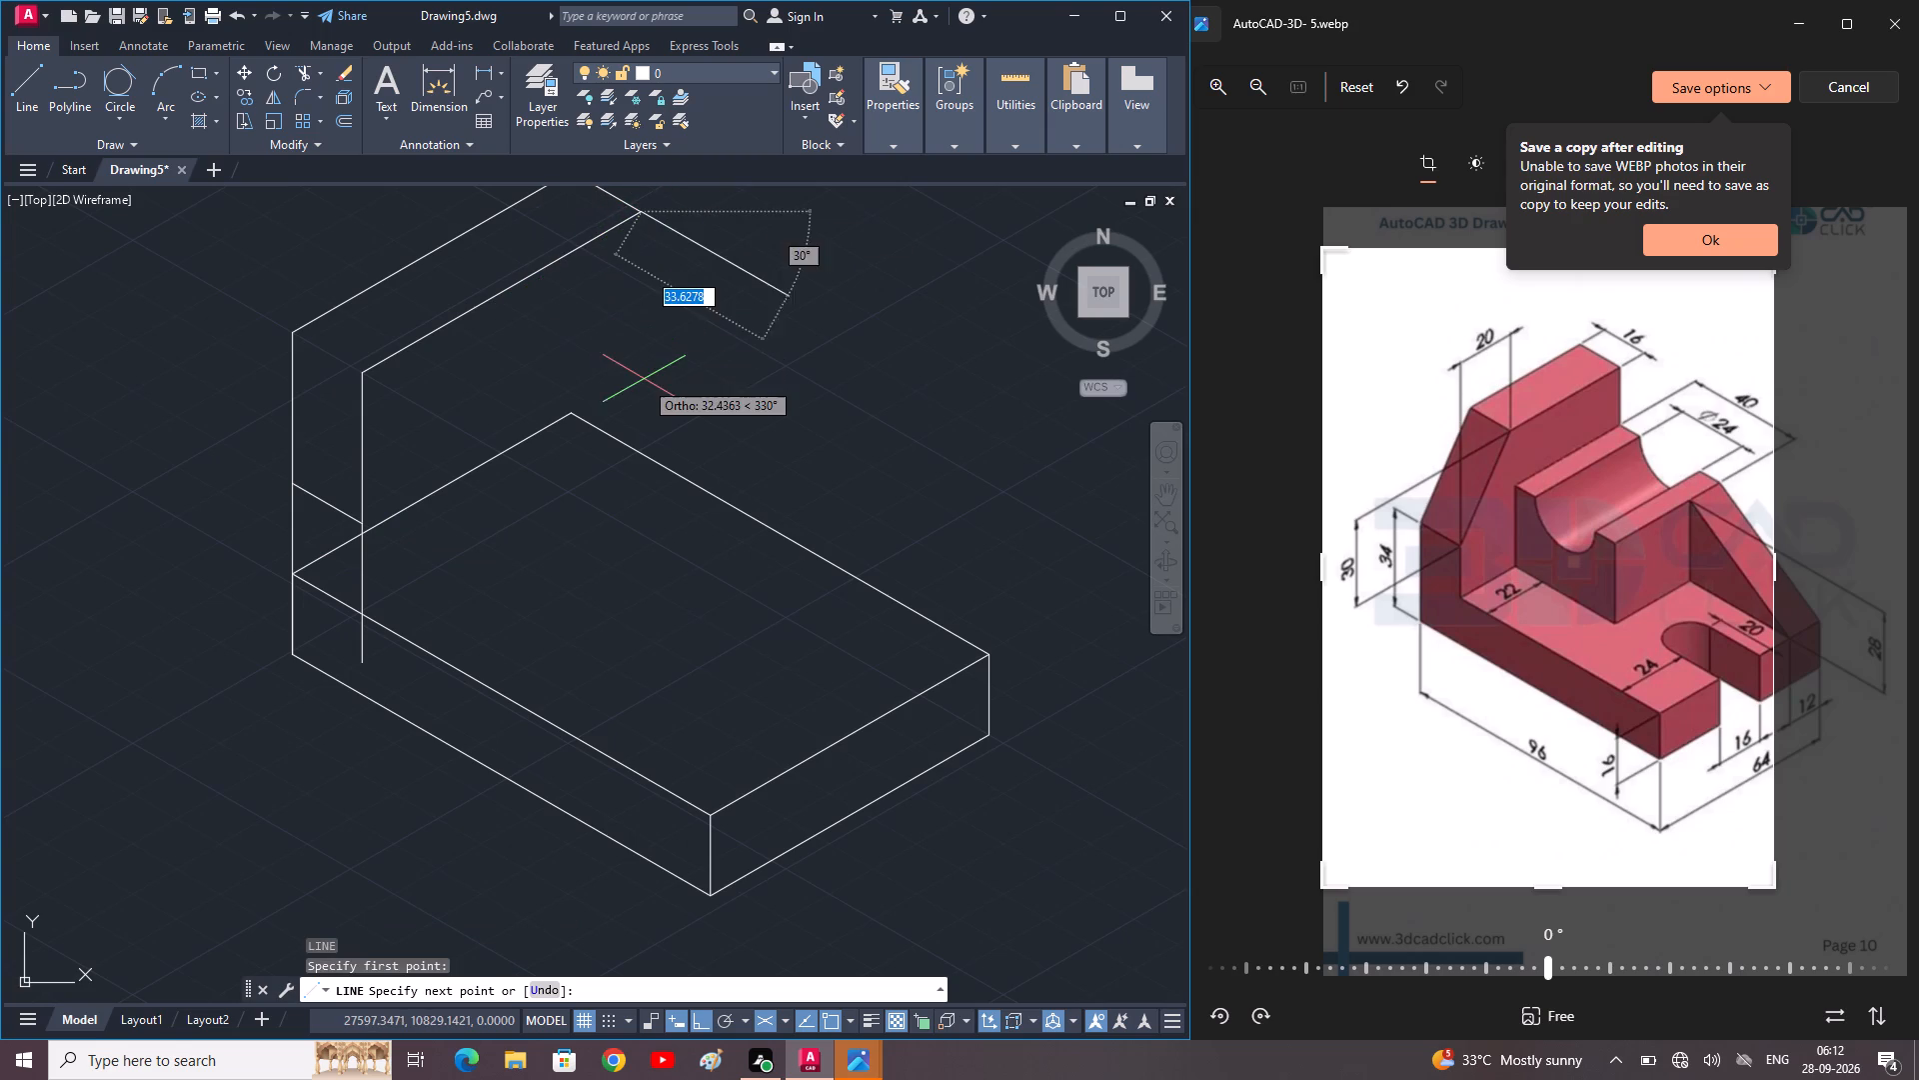
key(F5)
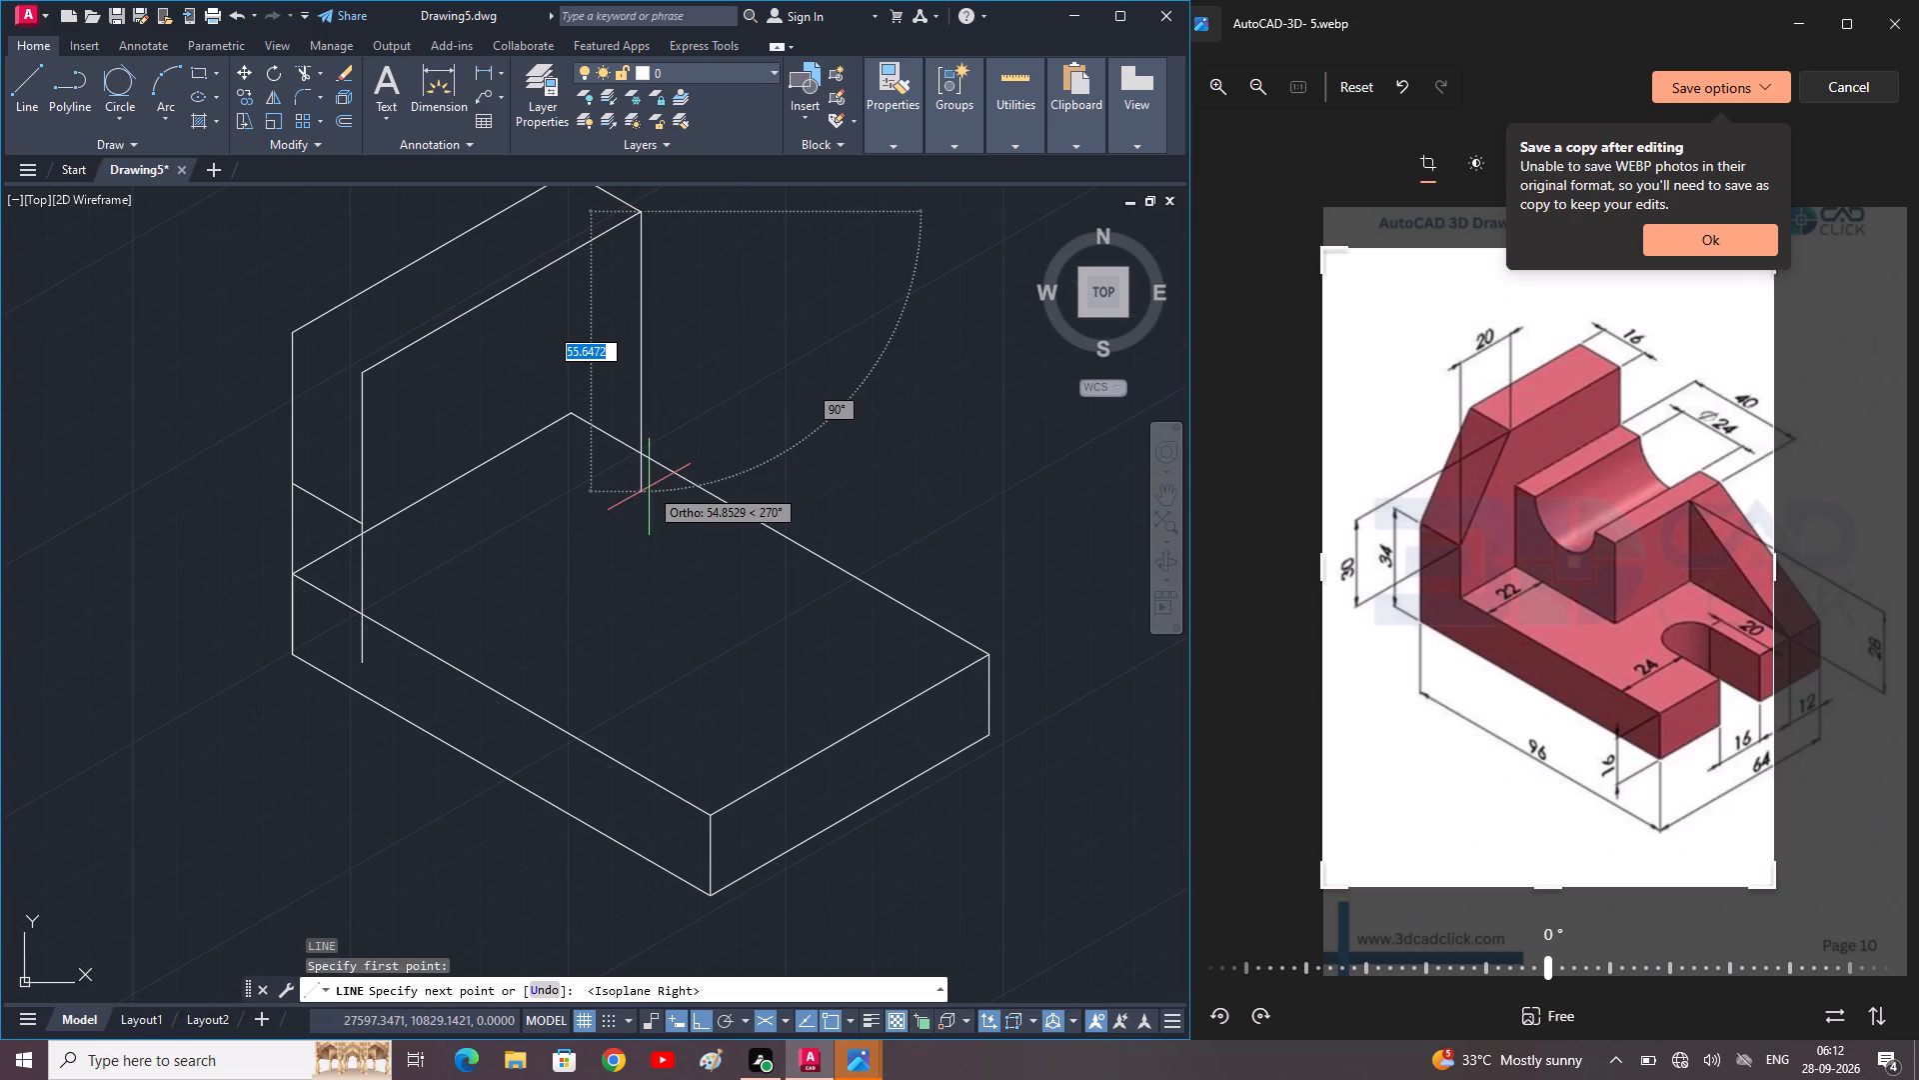
click(649, 487)
key(space)
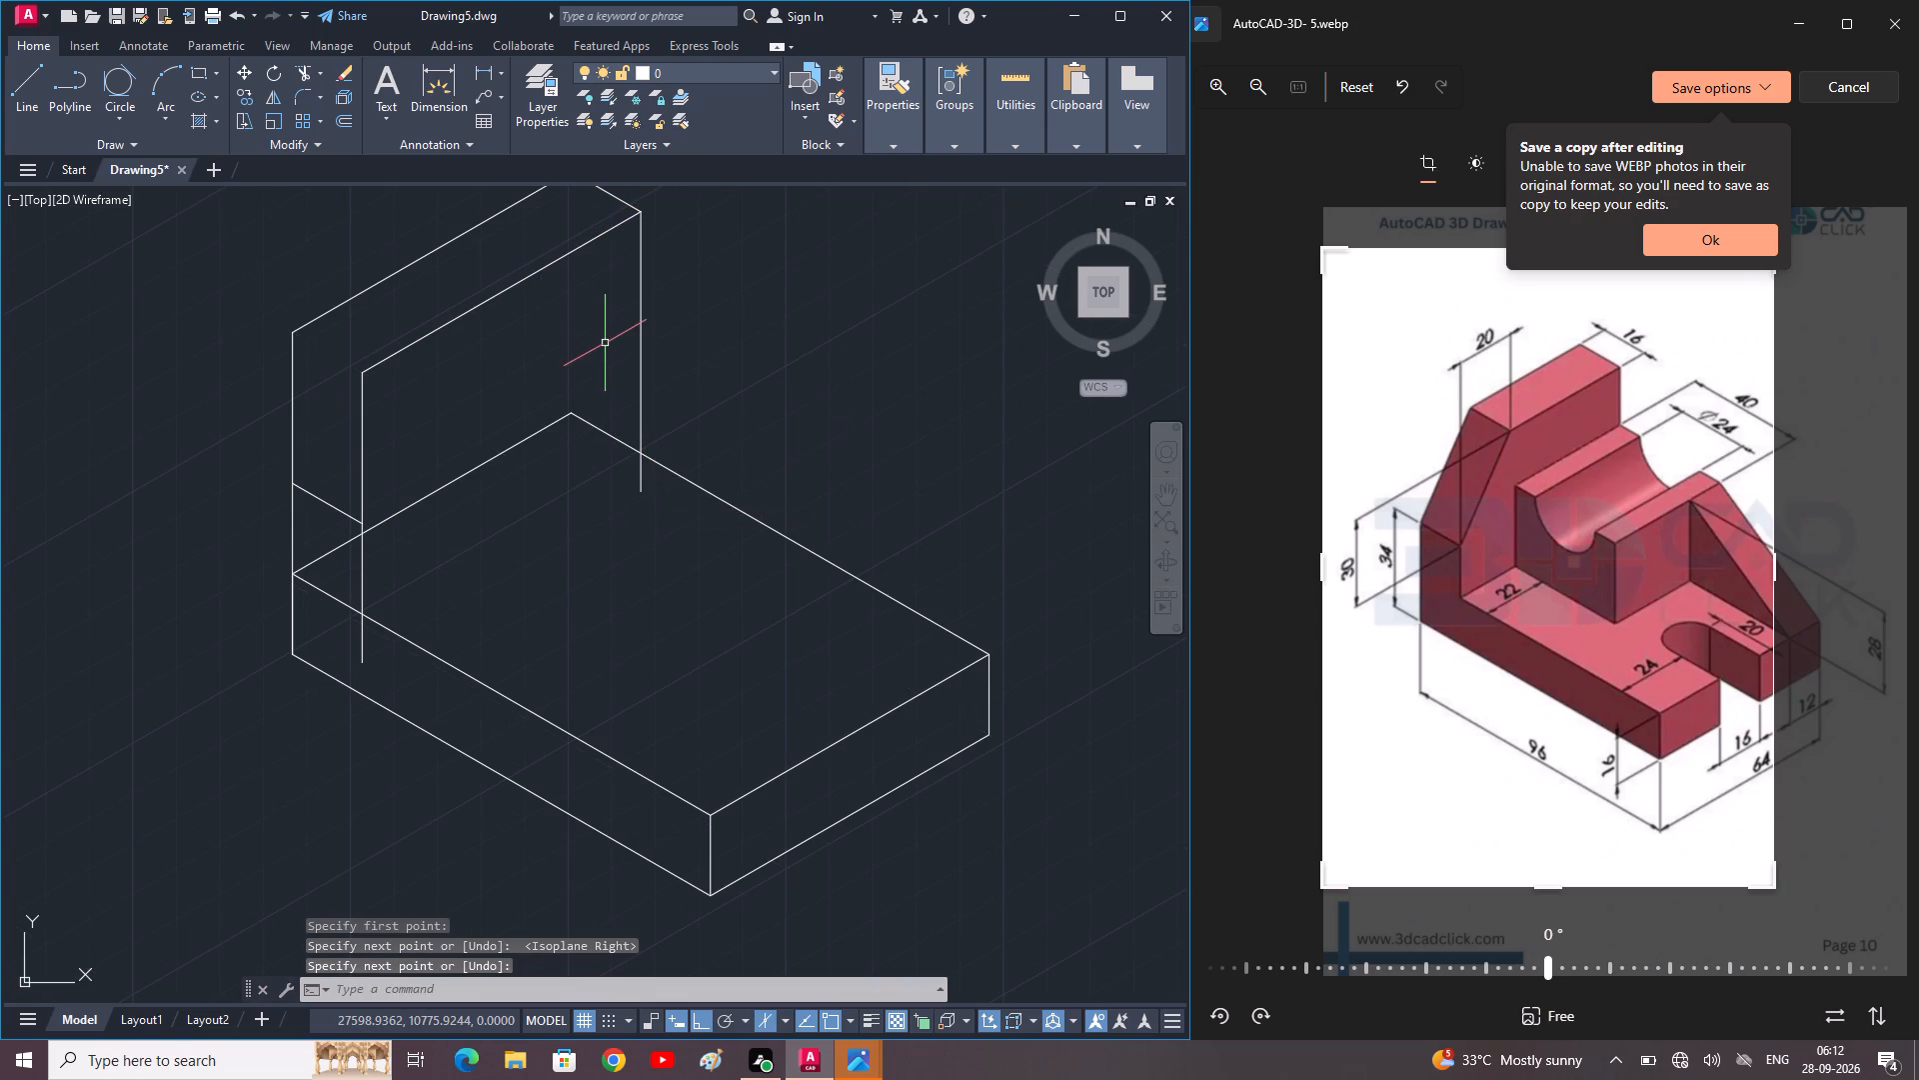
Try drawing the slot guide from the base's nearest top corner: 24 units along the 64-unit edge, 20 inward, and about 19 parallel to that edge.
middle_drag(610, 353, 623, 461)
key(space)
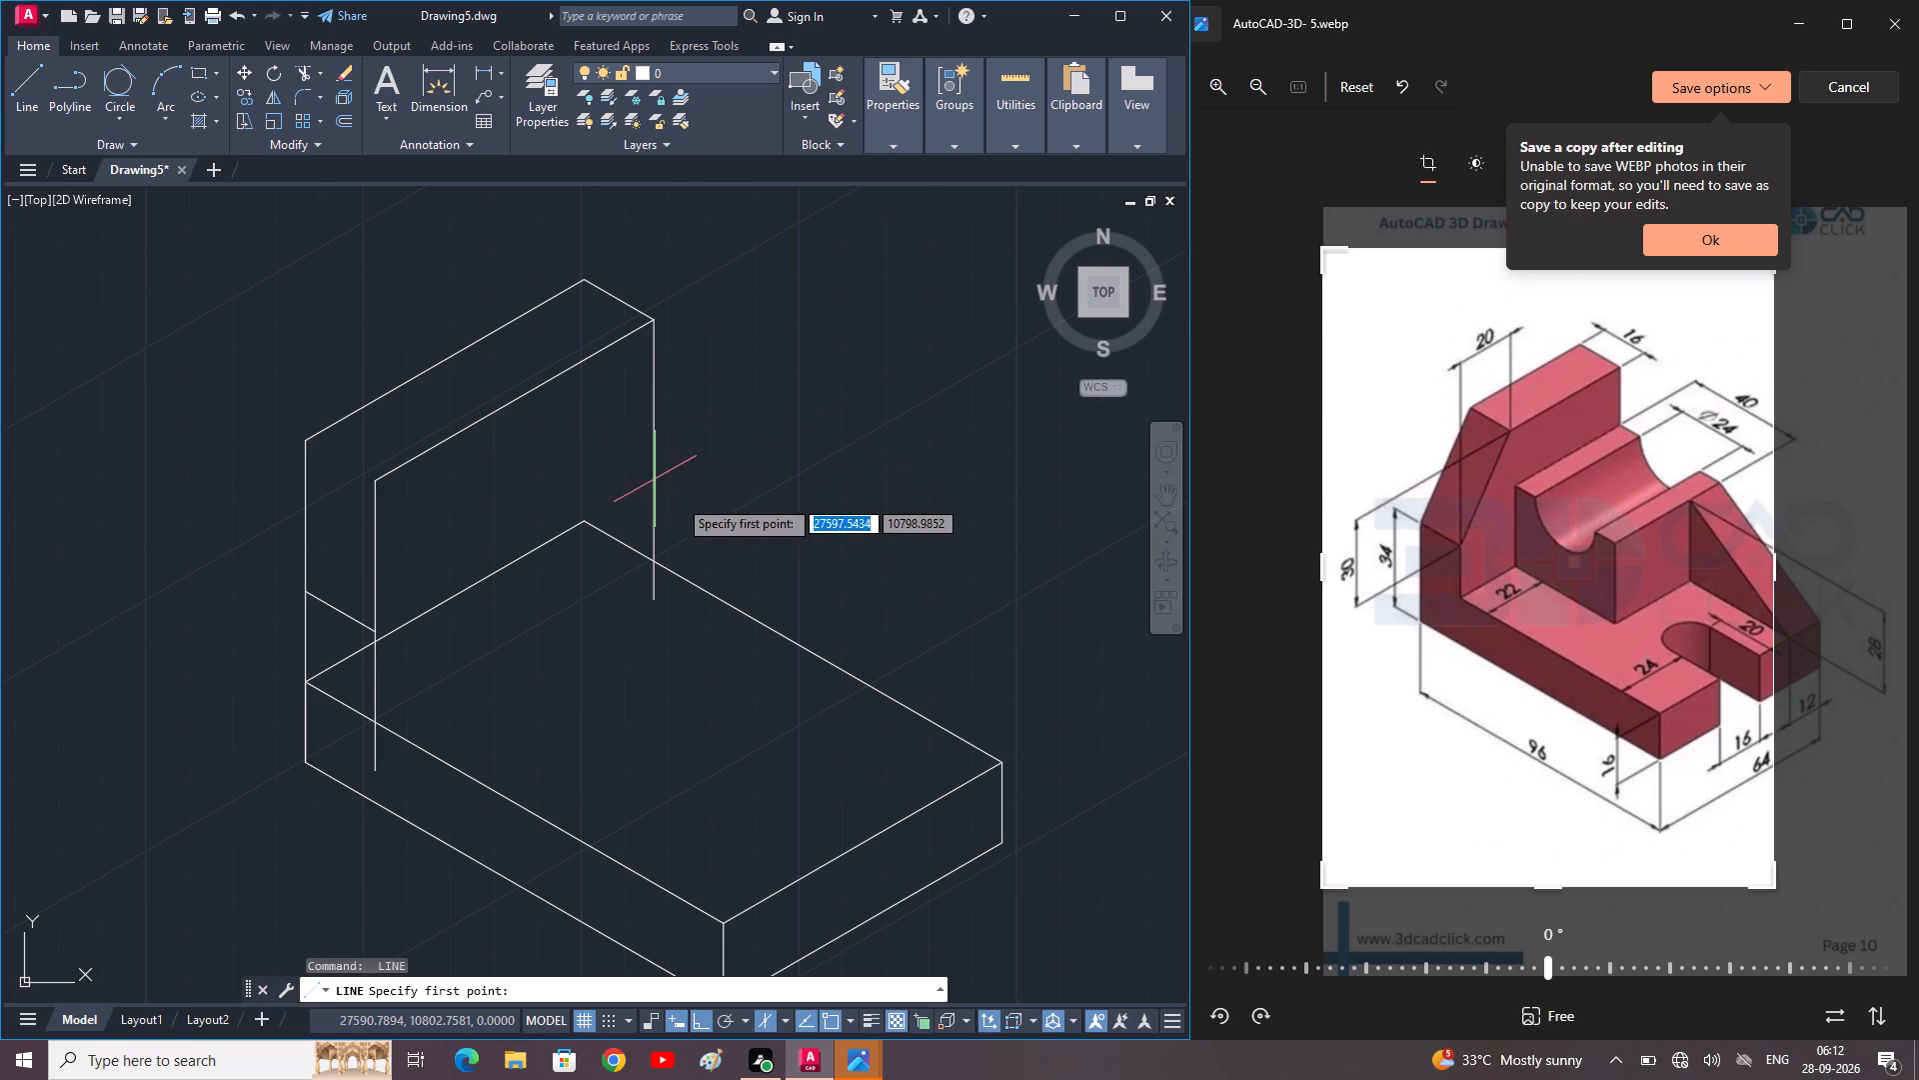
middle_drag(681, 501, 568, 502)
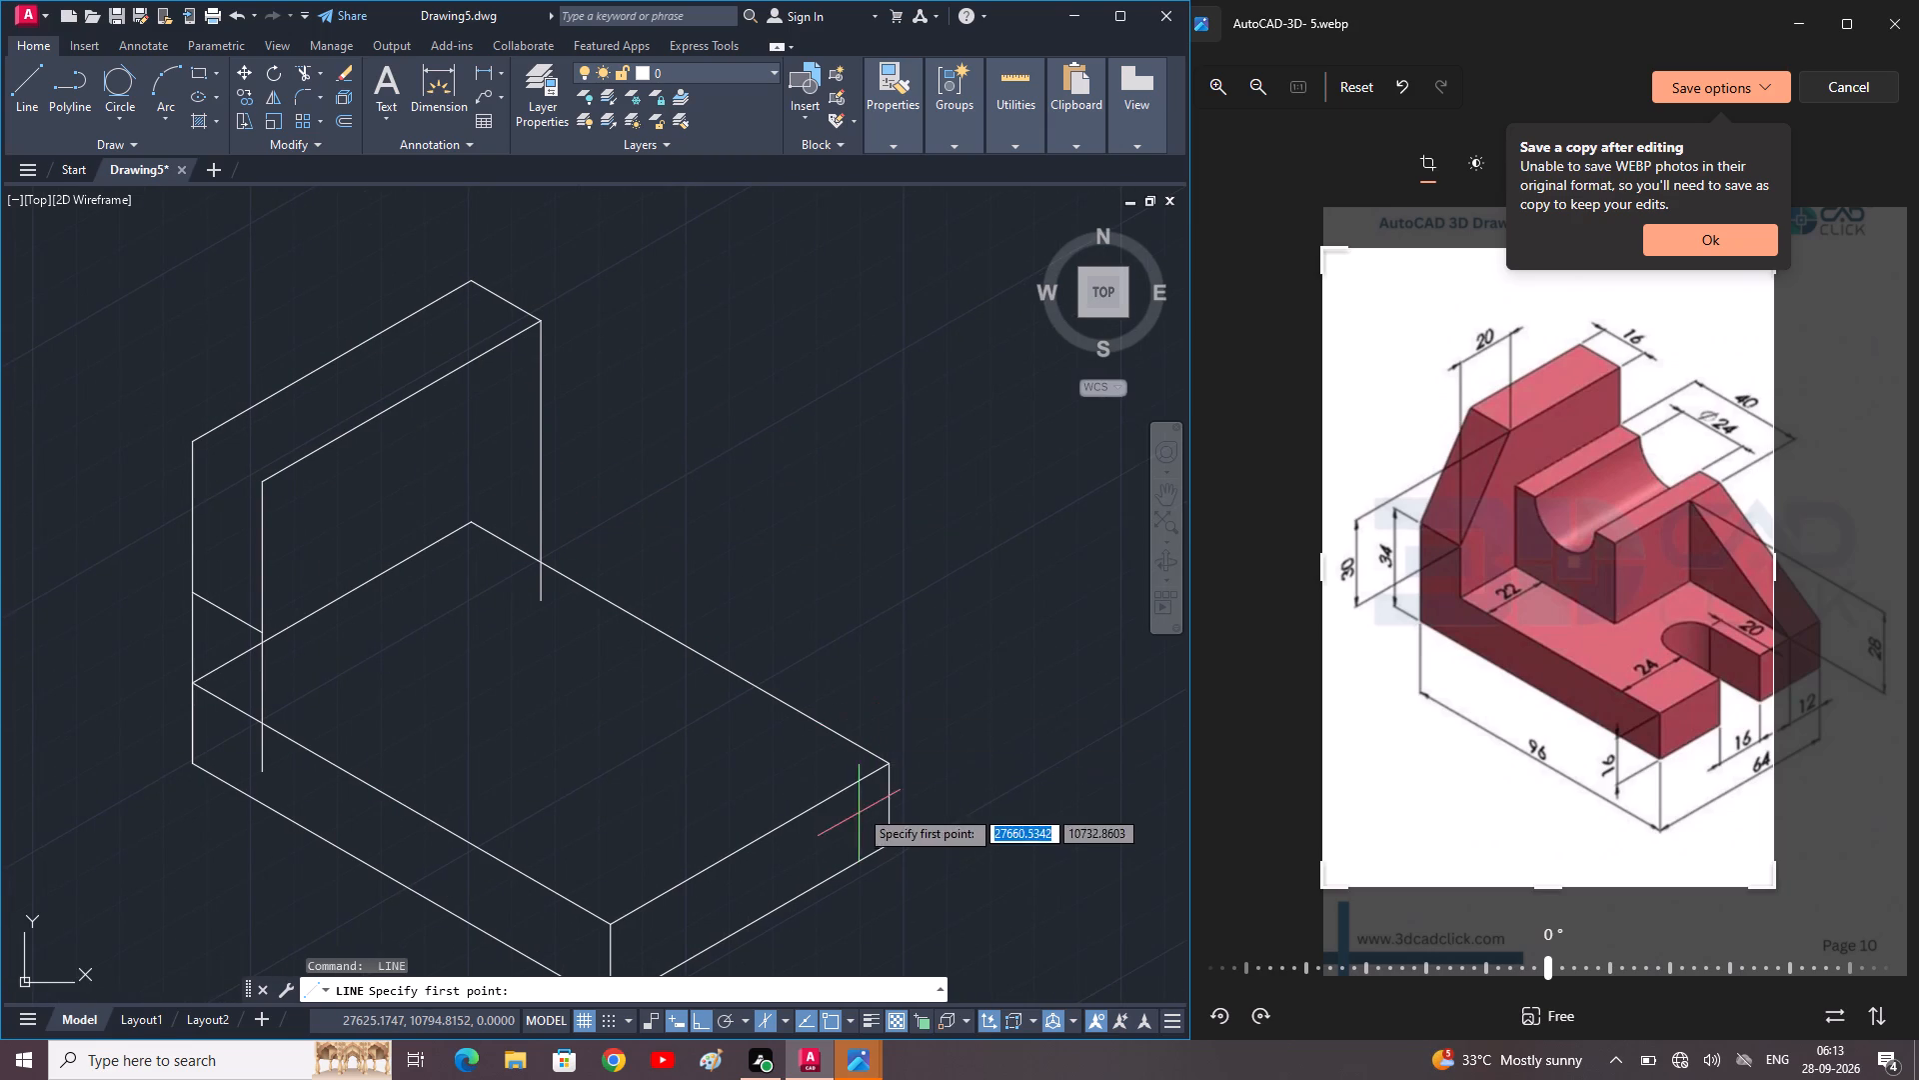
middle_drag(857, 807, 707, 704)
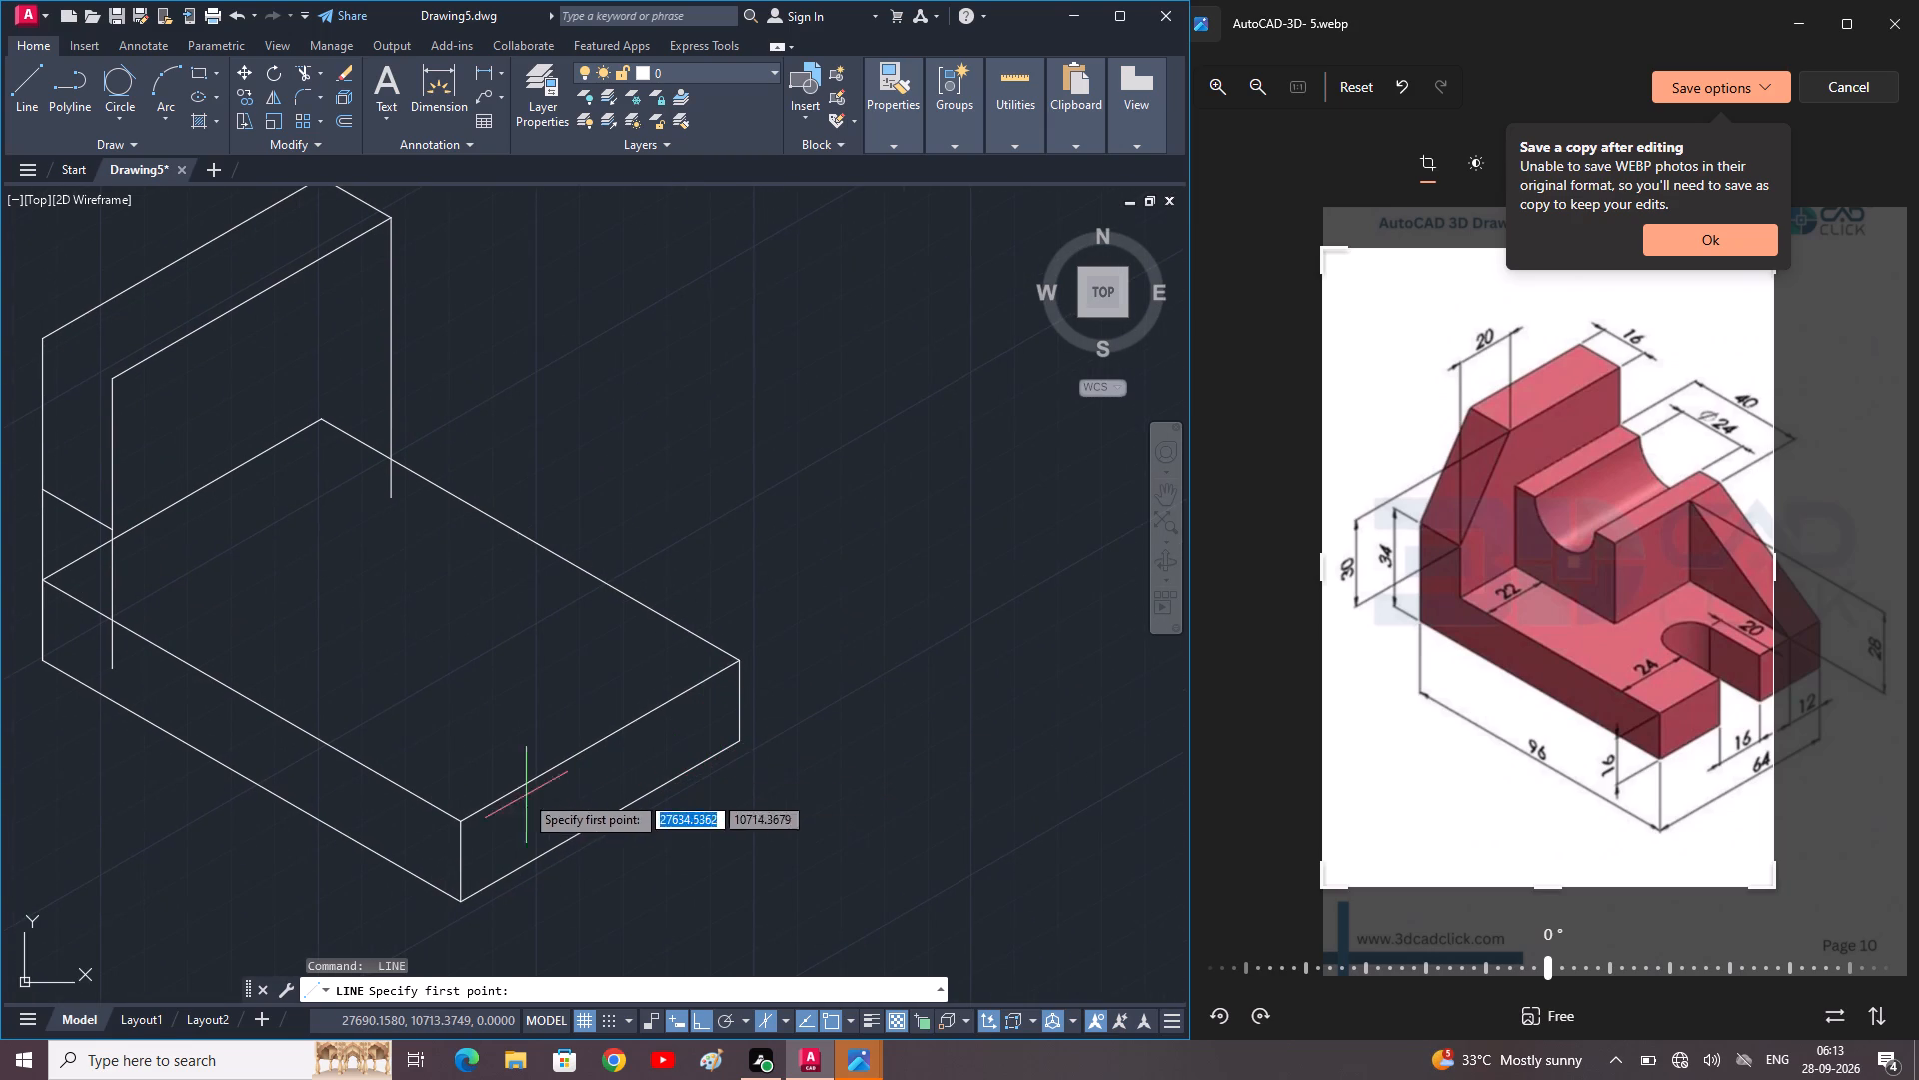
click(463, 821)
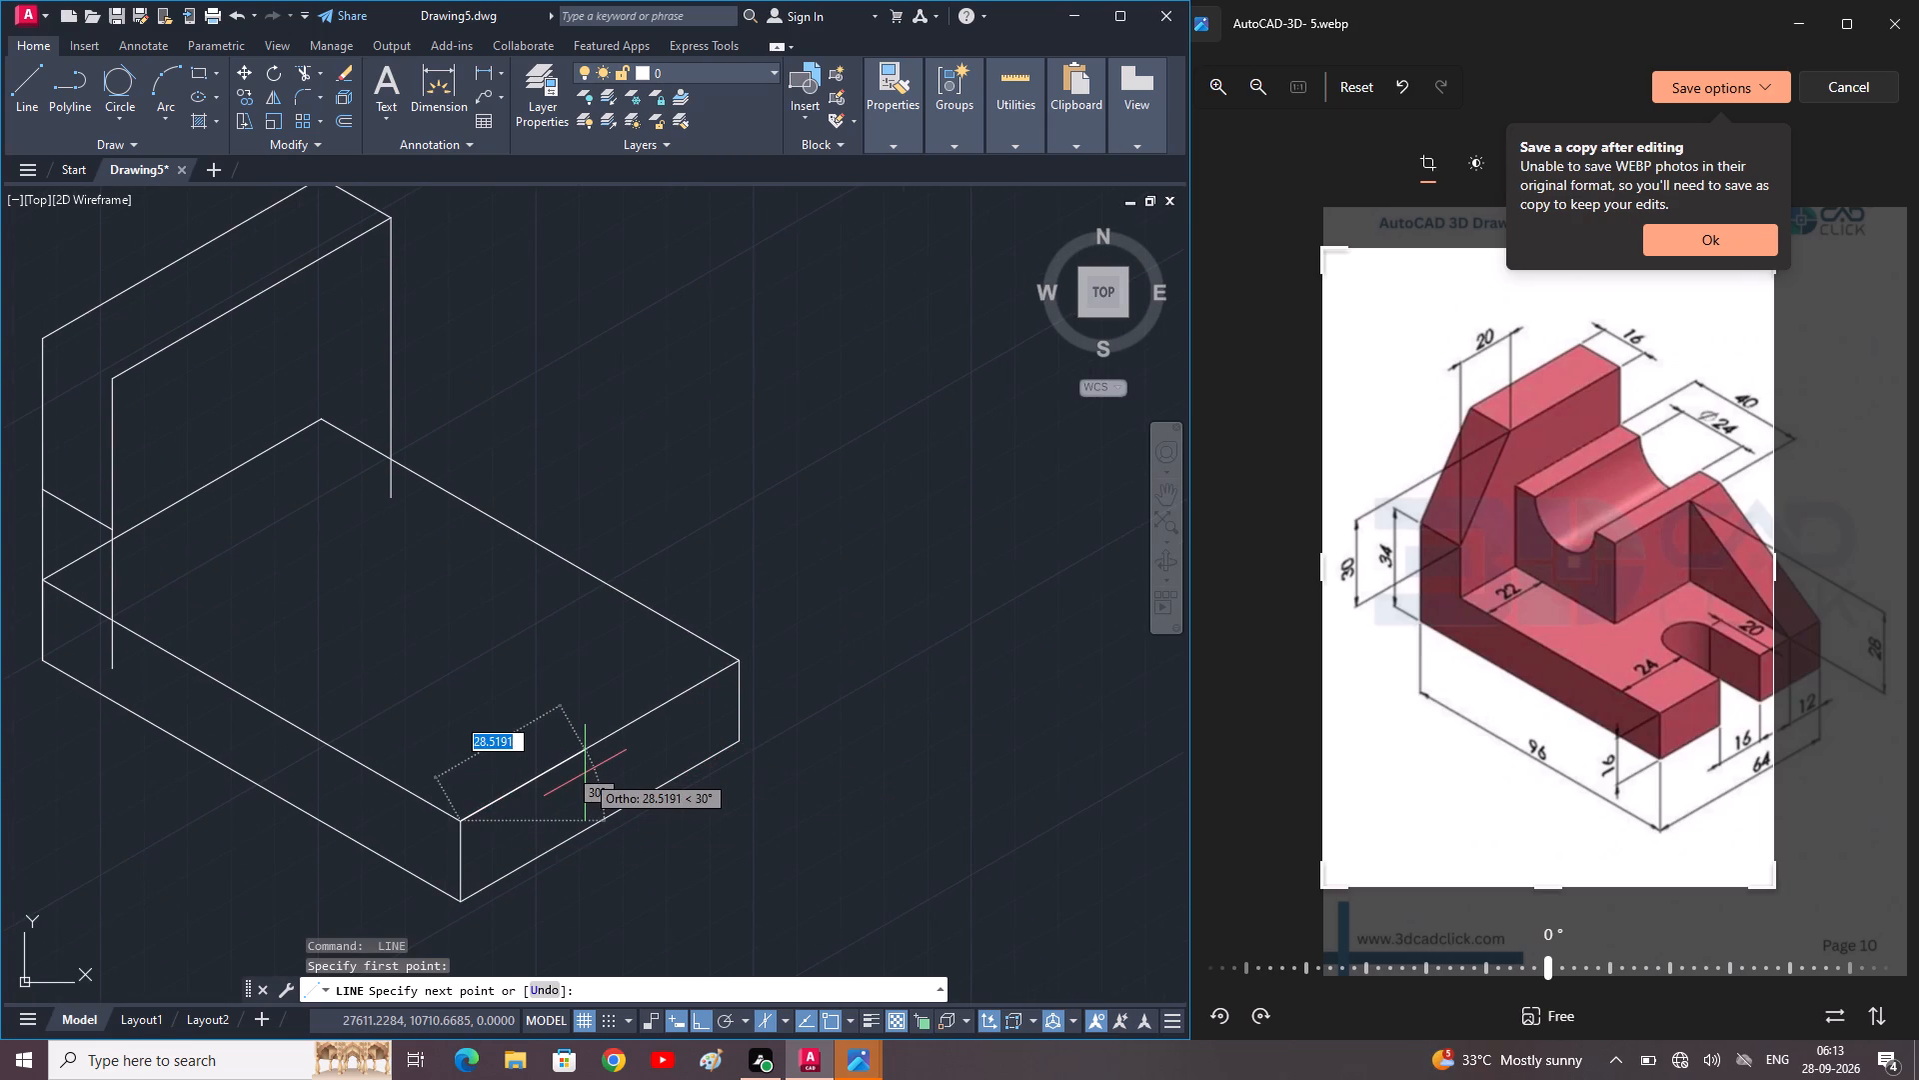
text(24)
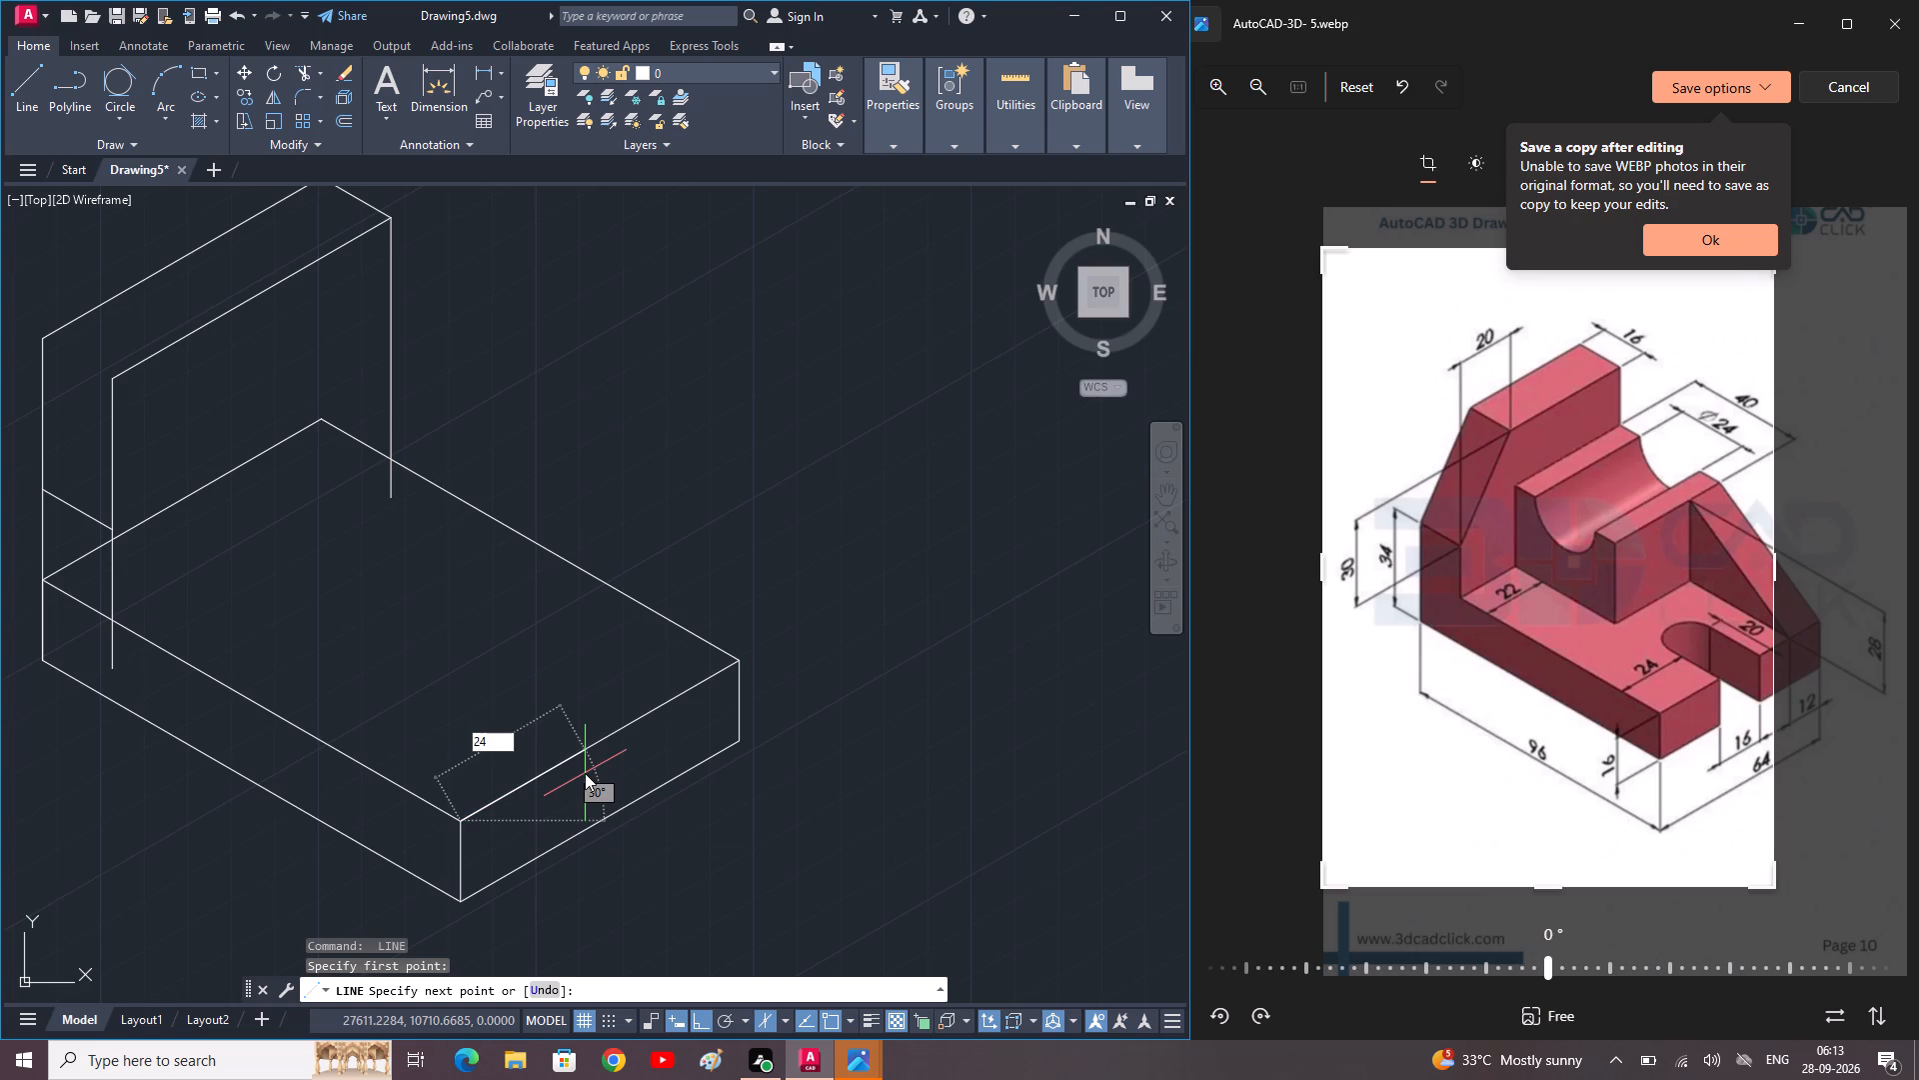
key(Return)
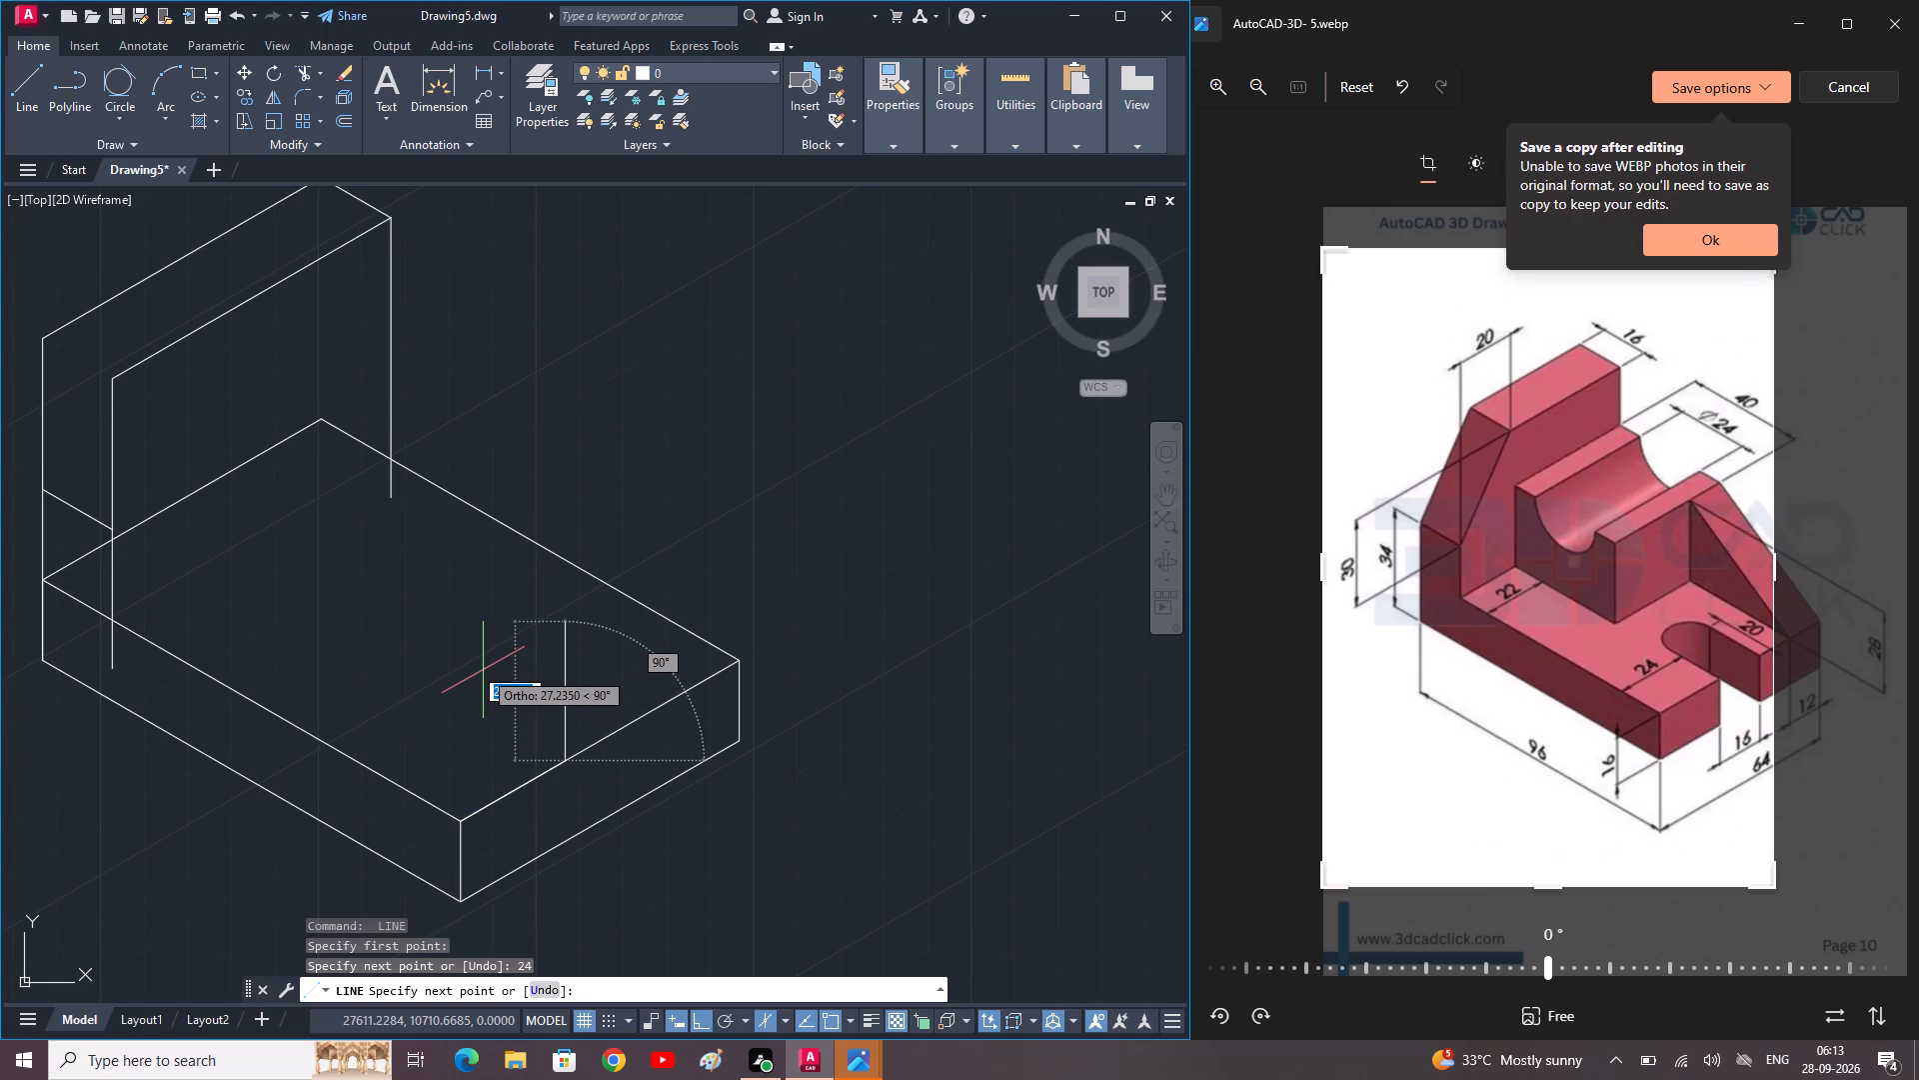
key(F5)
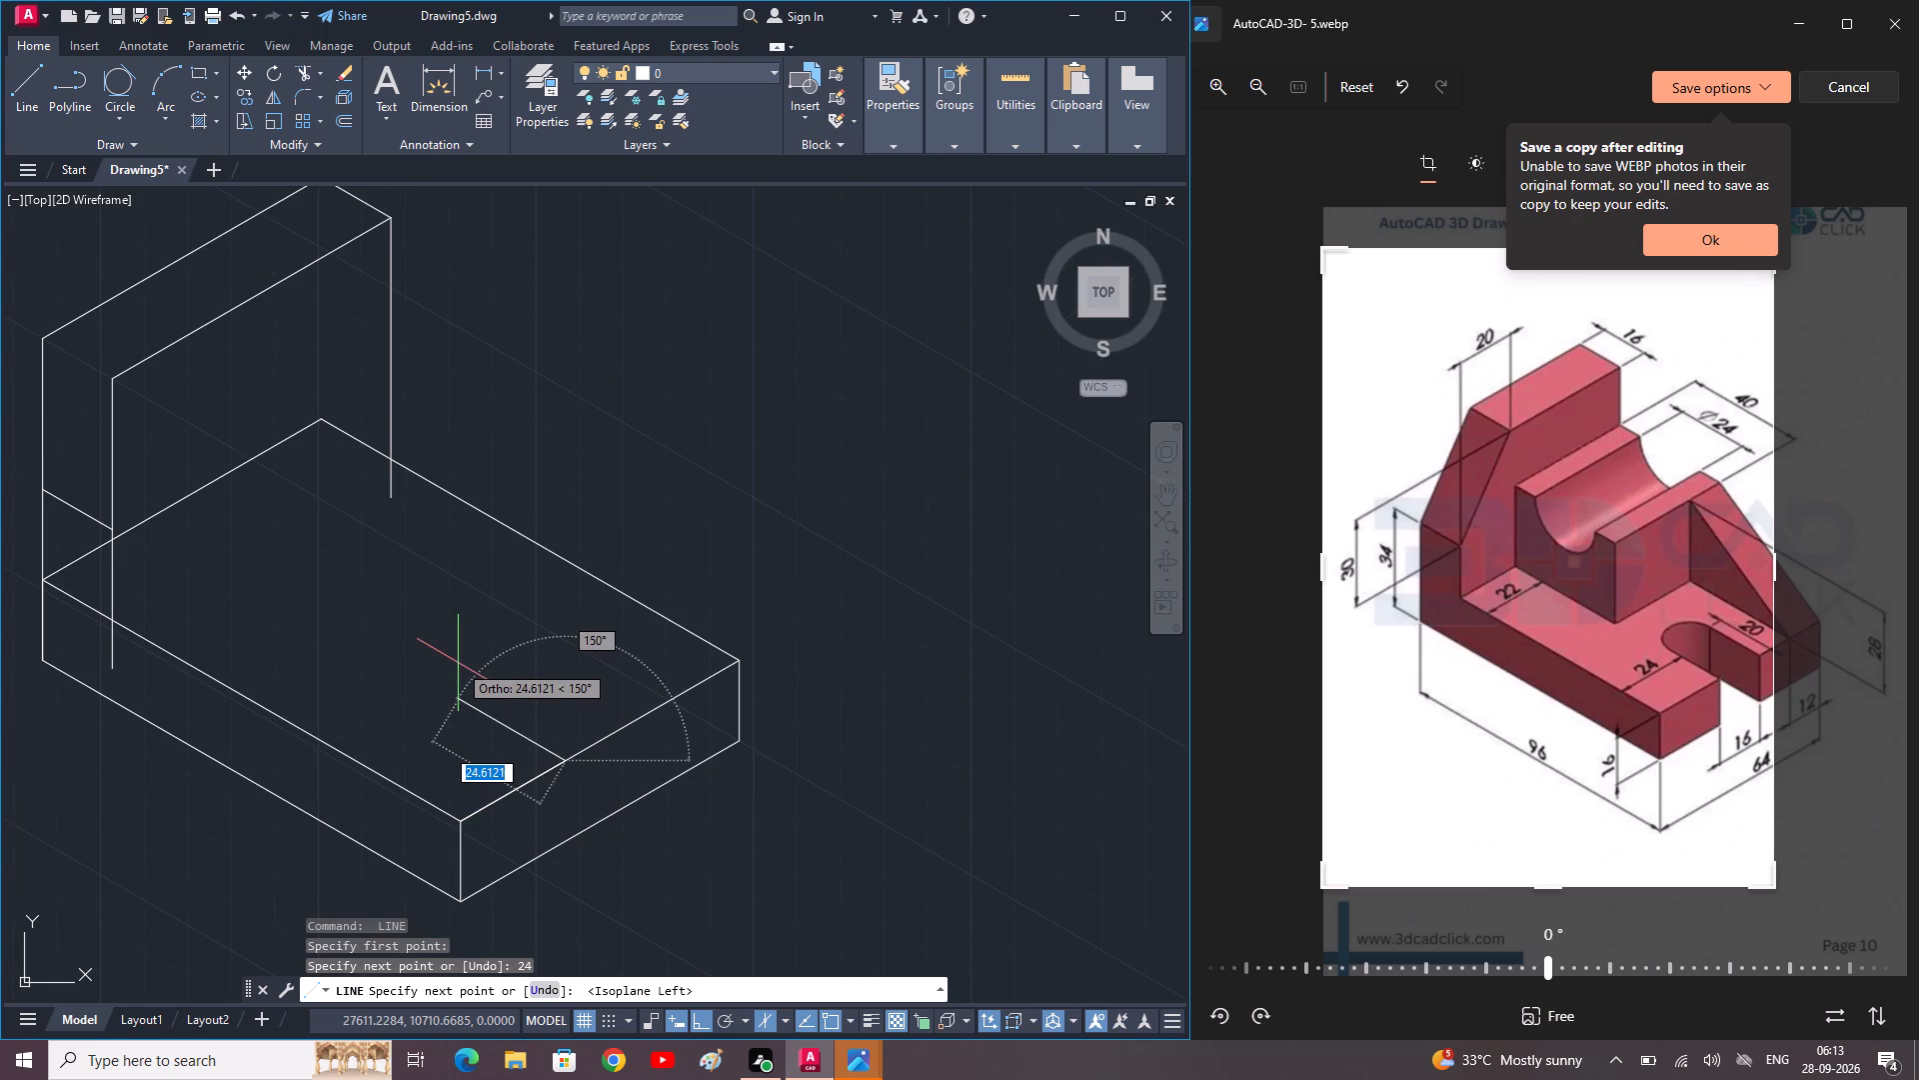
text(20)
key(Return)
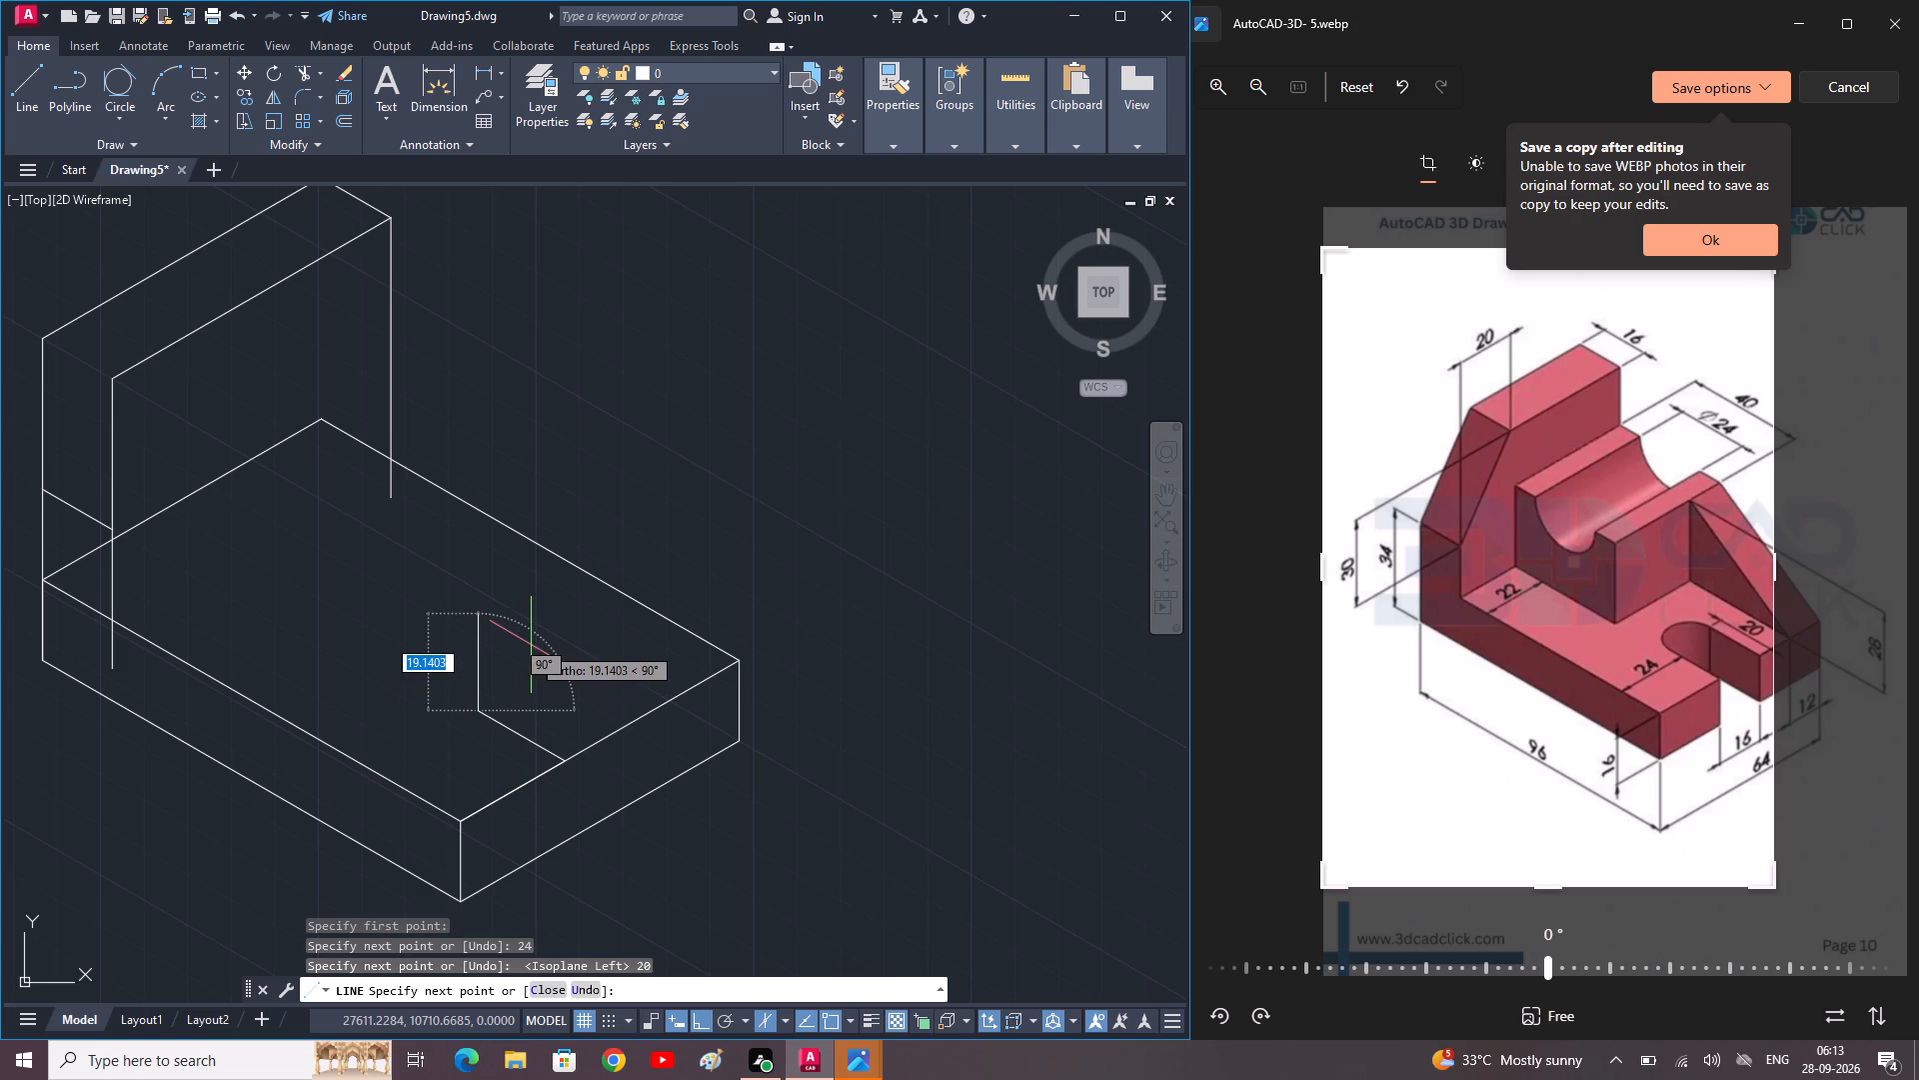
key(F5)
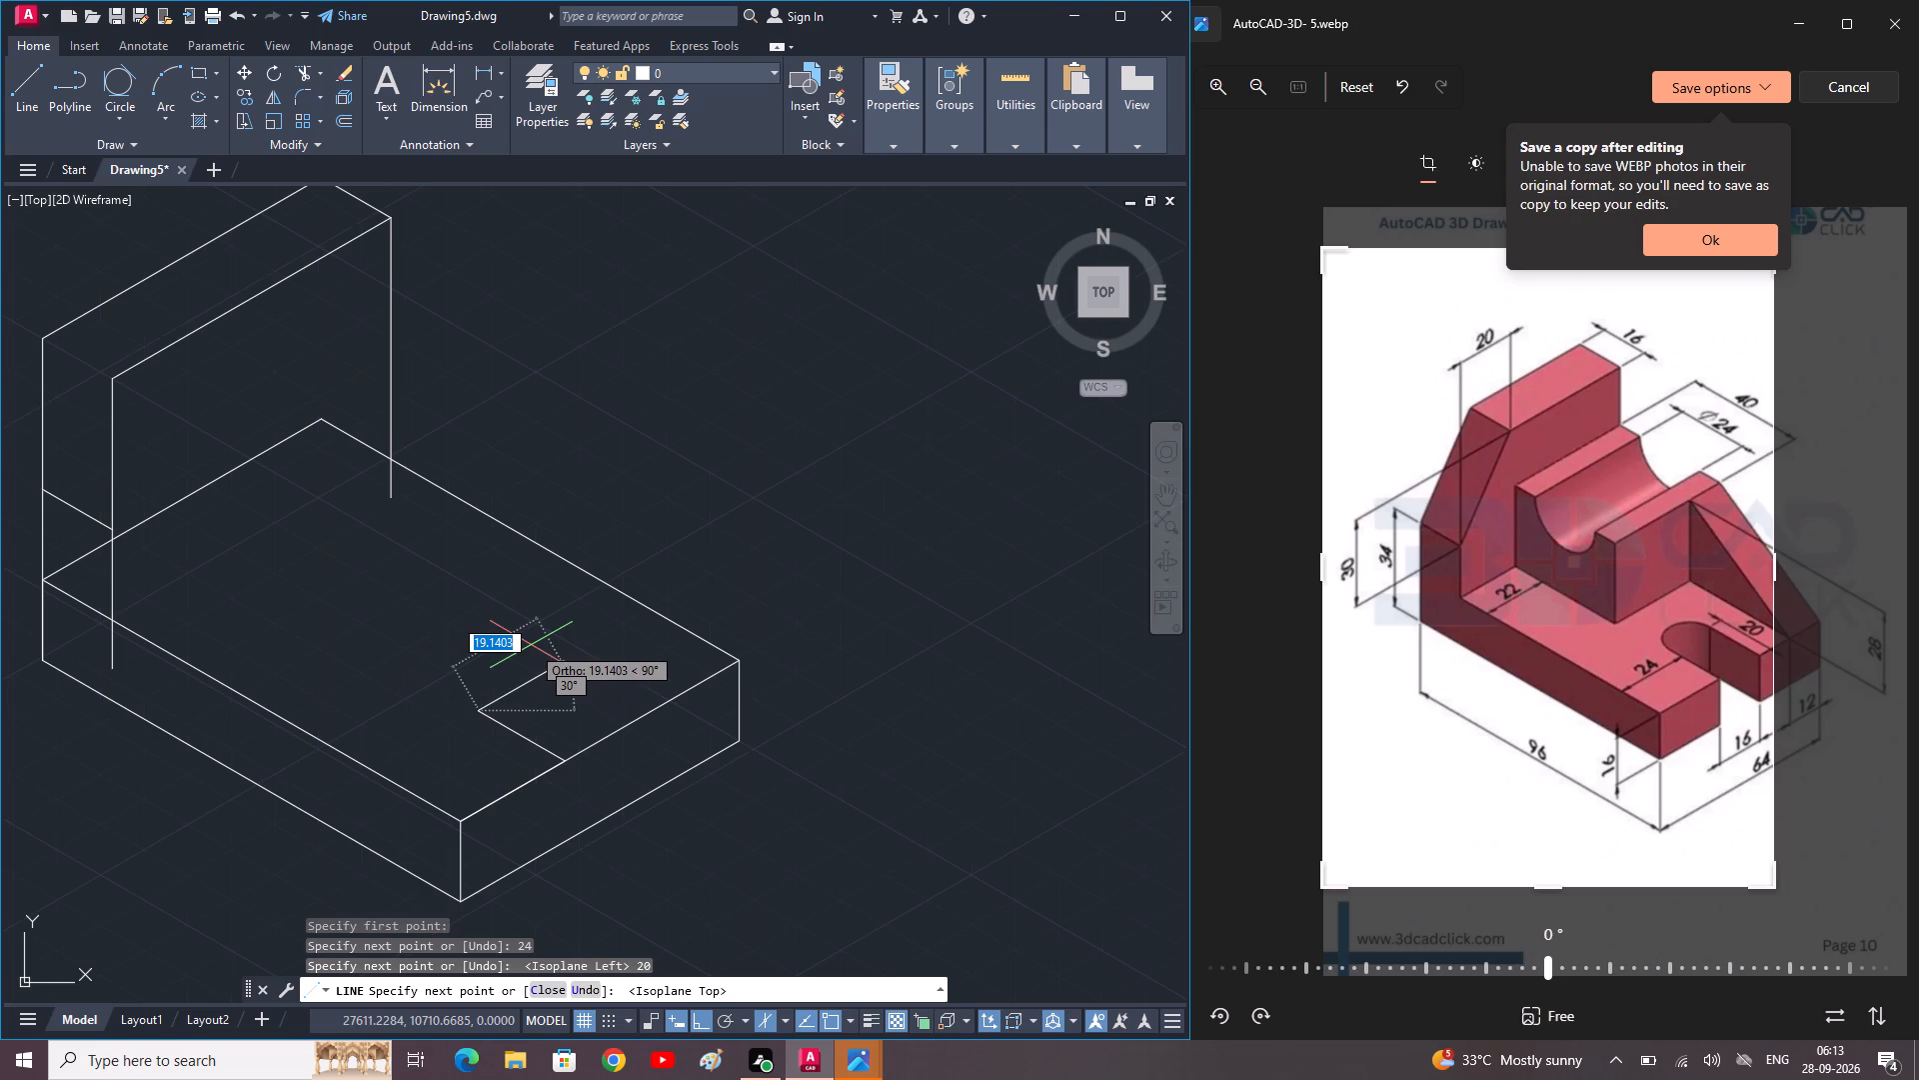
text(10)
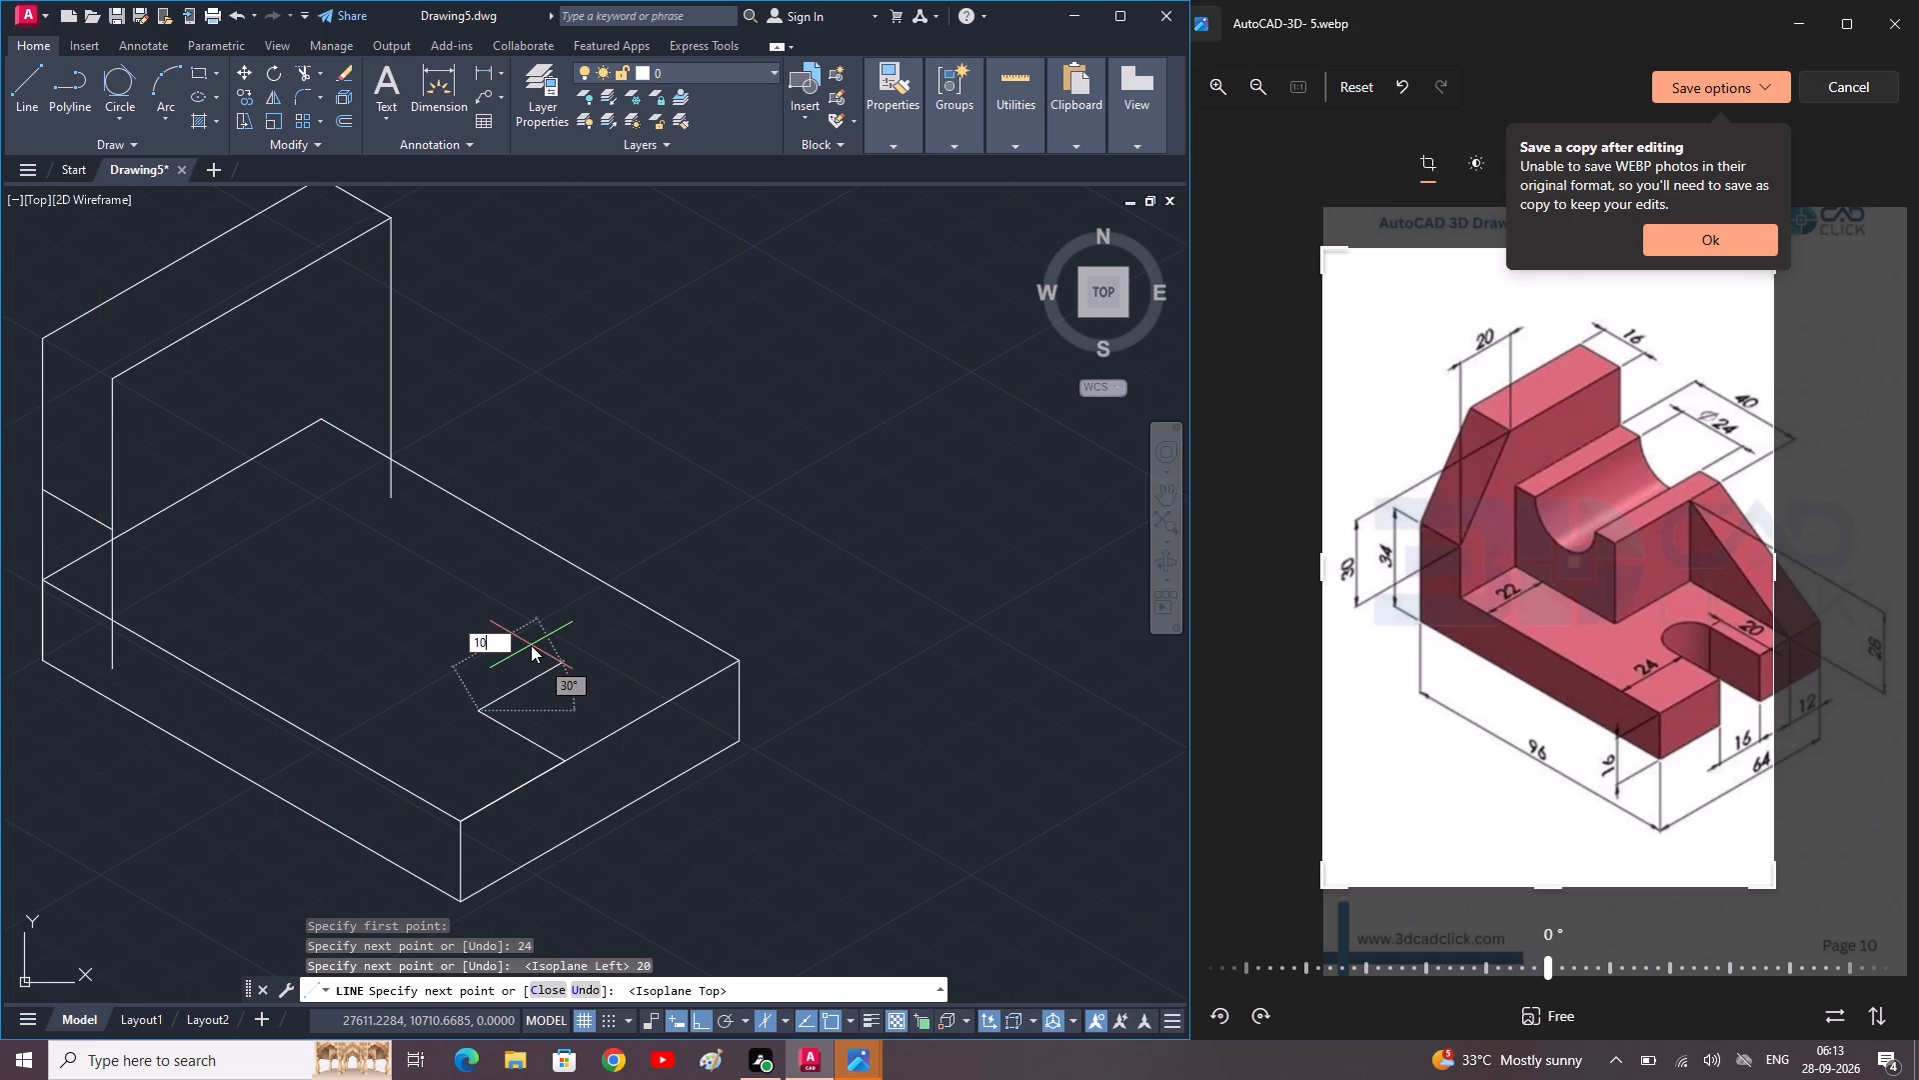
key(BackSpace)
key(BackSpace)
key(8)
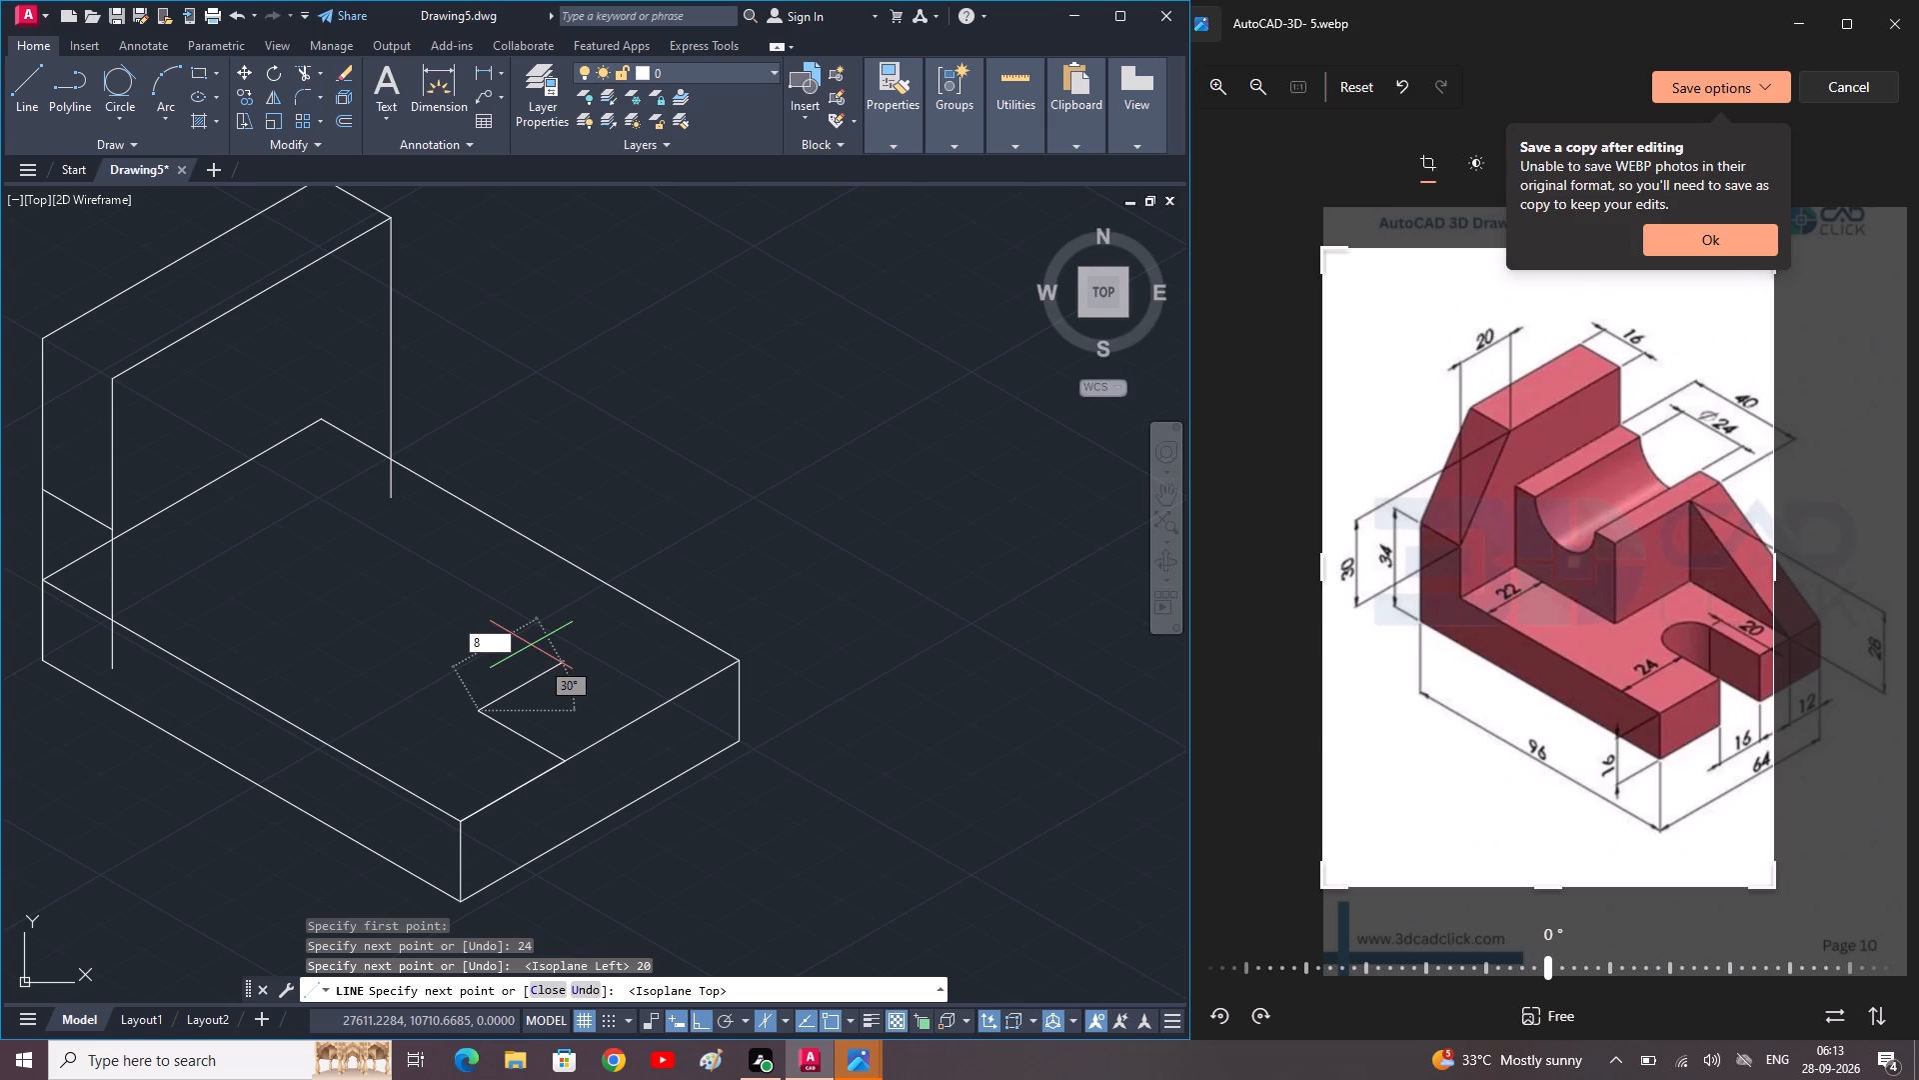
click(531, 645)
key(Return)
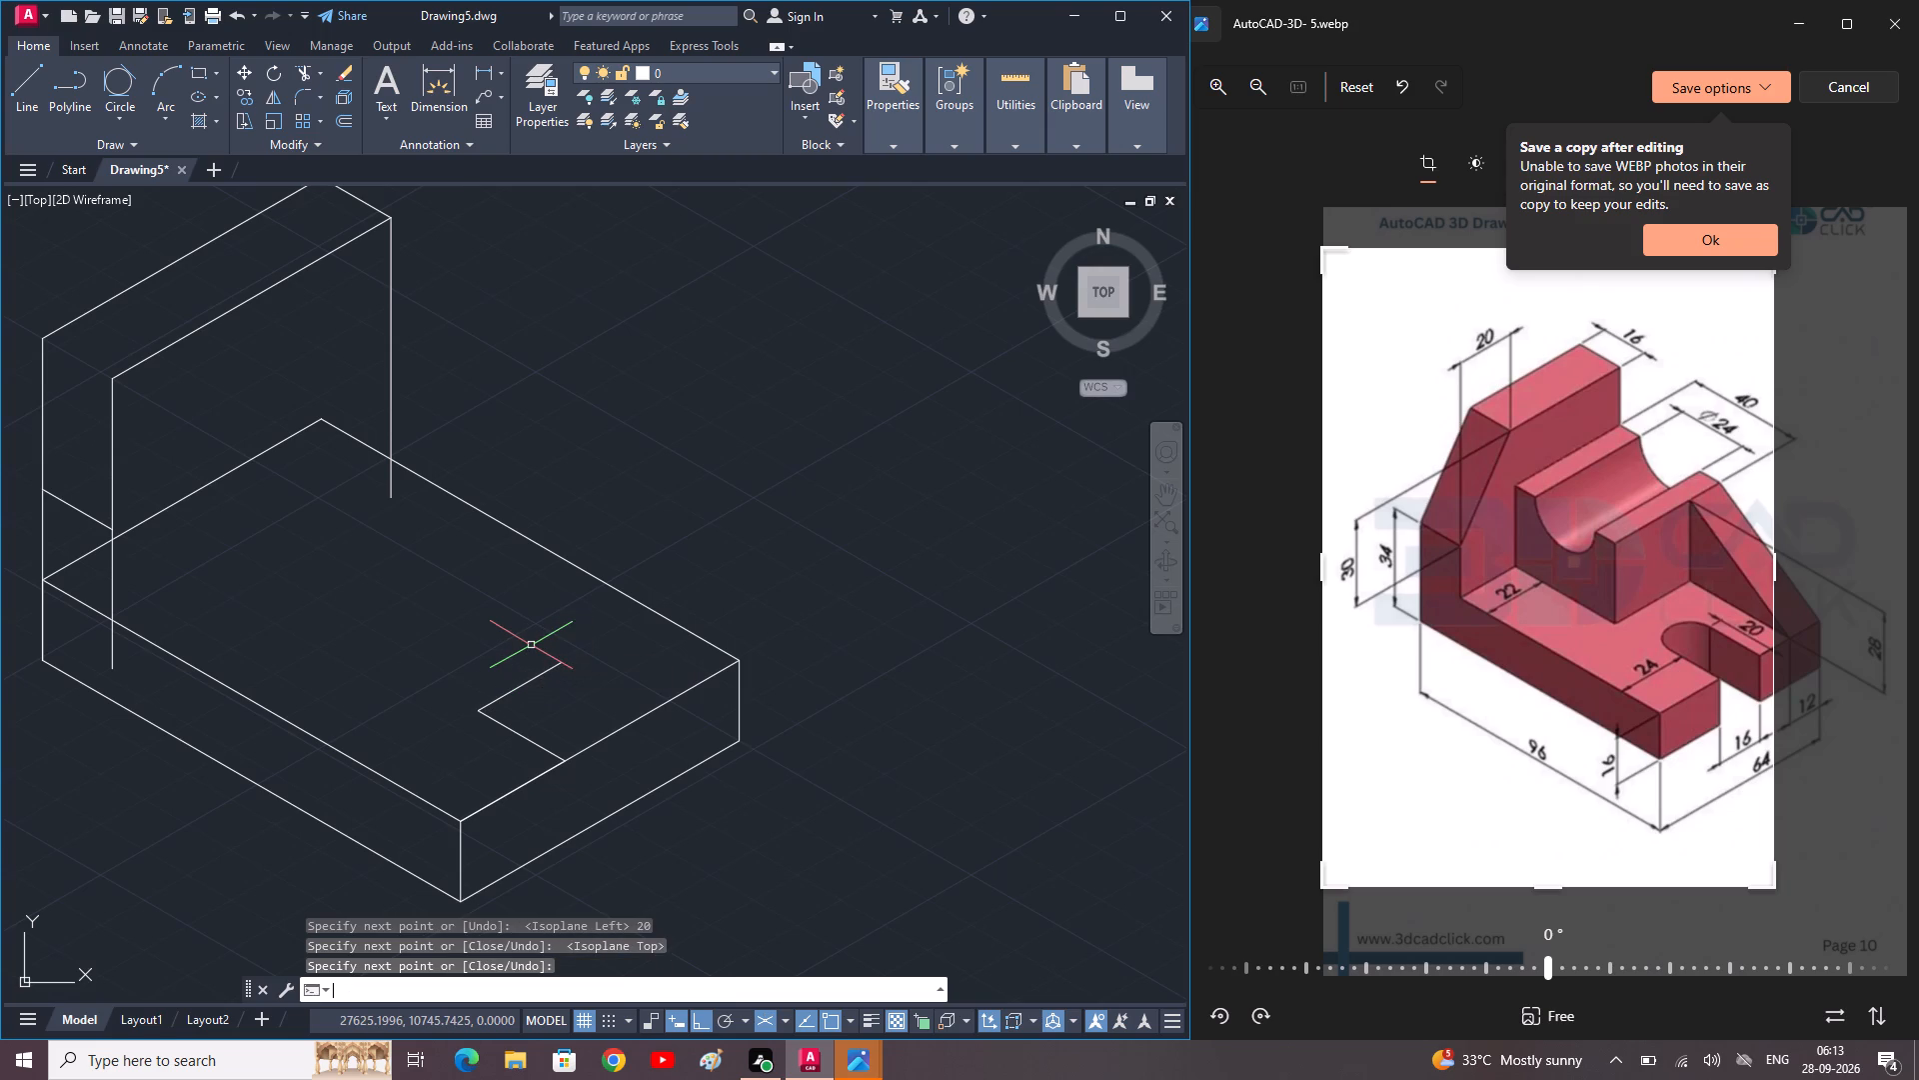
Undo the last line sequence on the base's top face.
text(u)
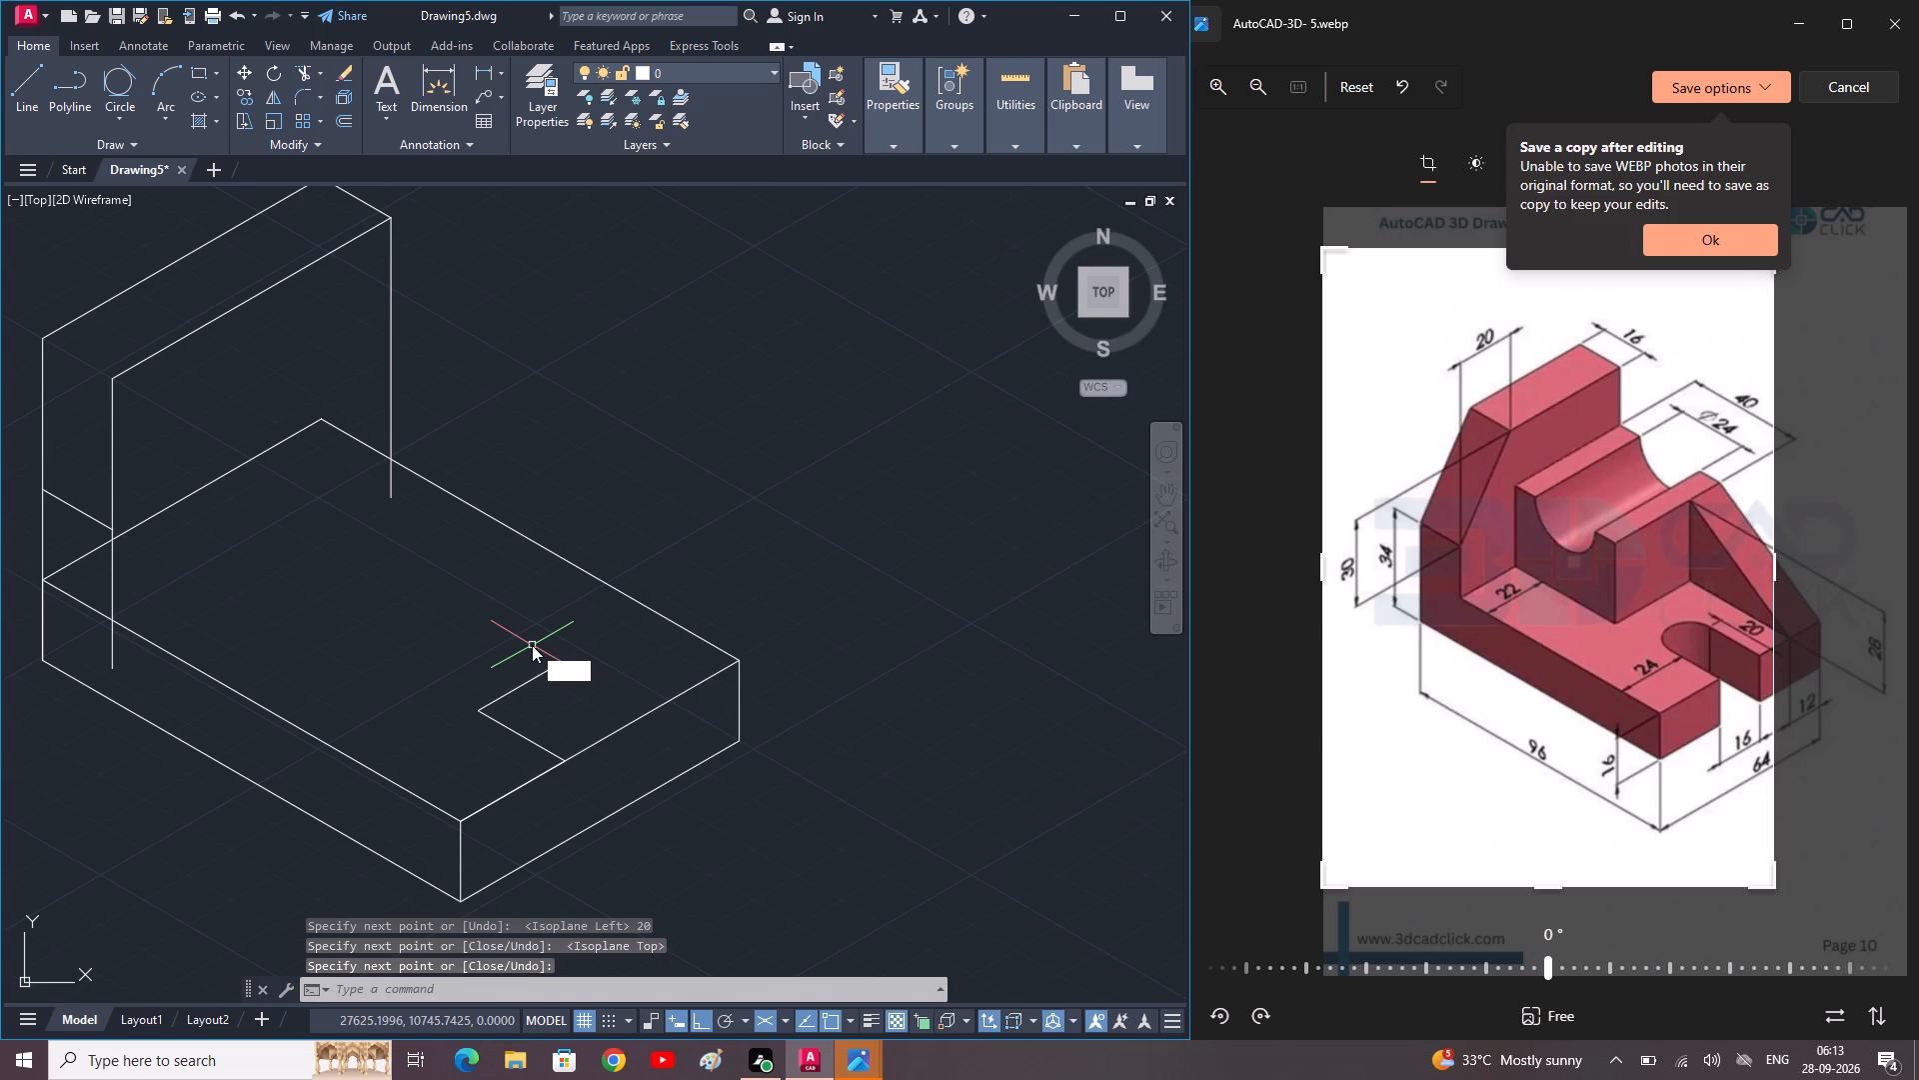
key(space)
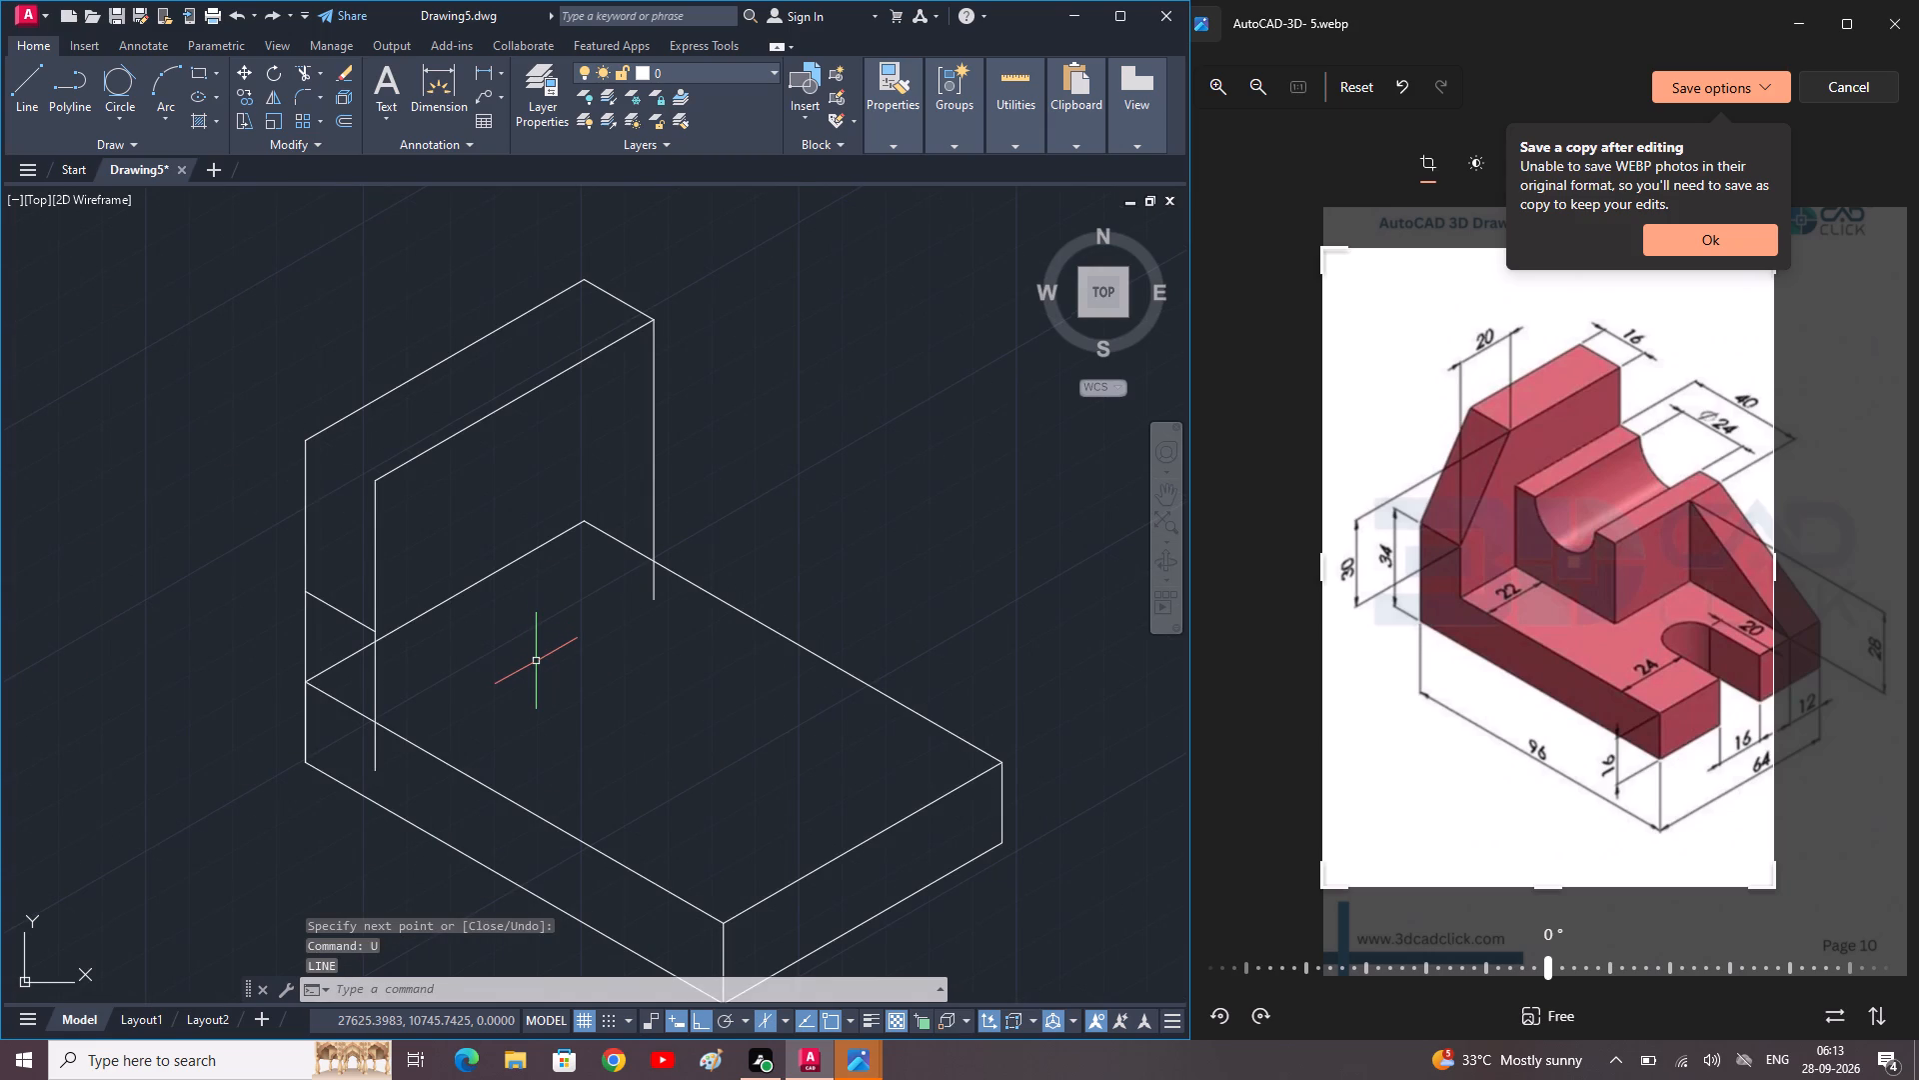
From the base's nearest top corner, draw lines 24 units along the 64-unit edge, 20 units inward, and 8 units parallel to that edge.
text(l)
key(space)
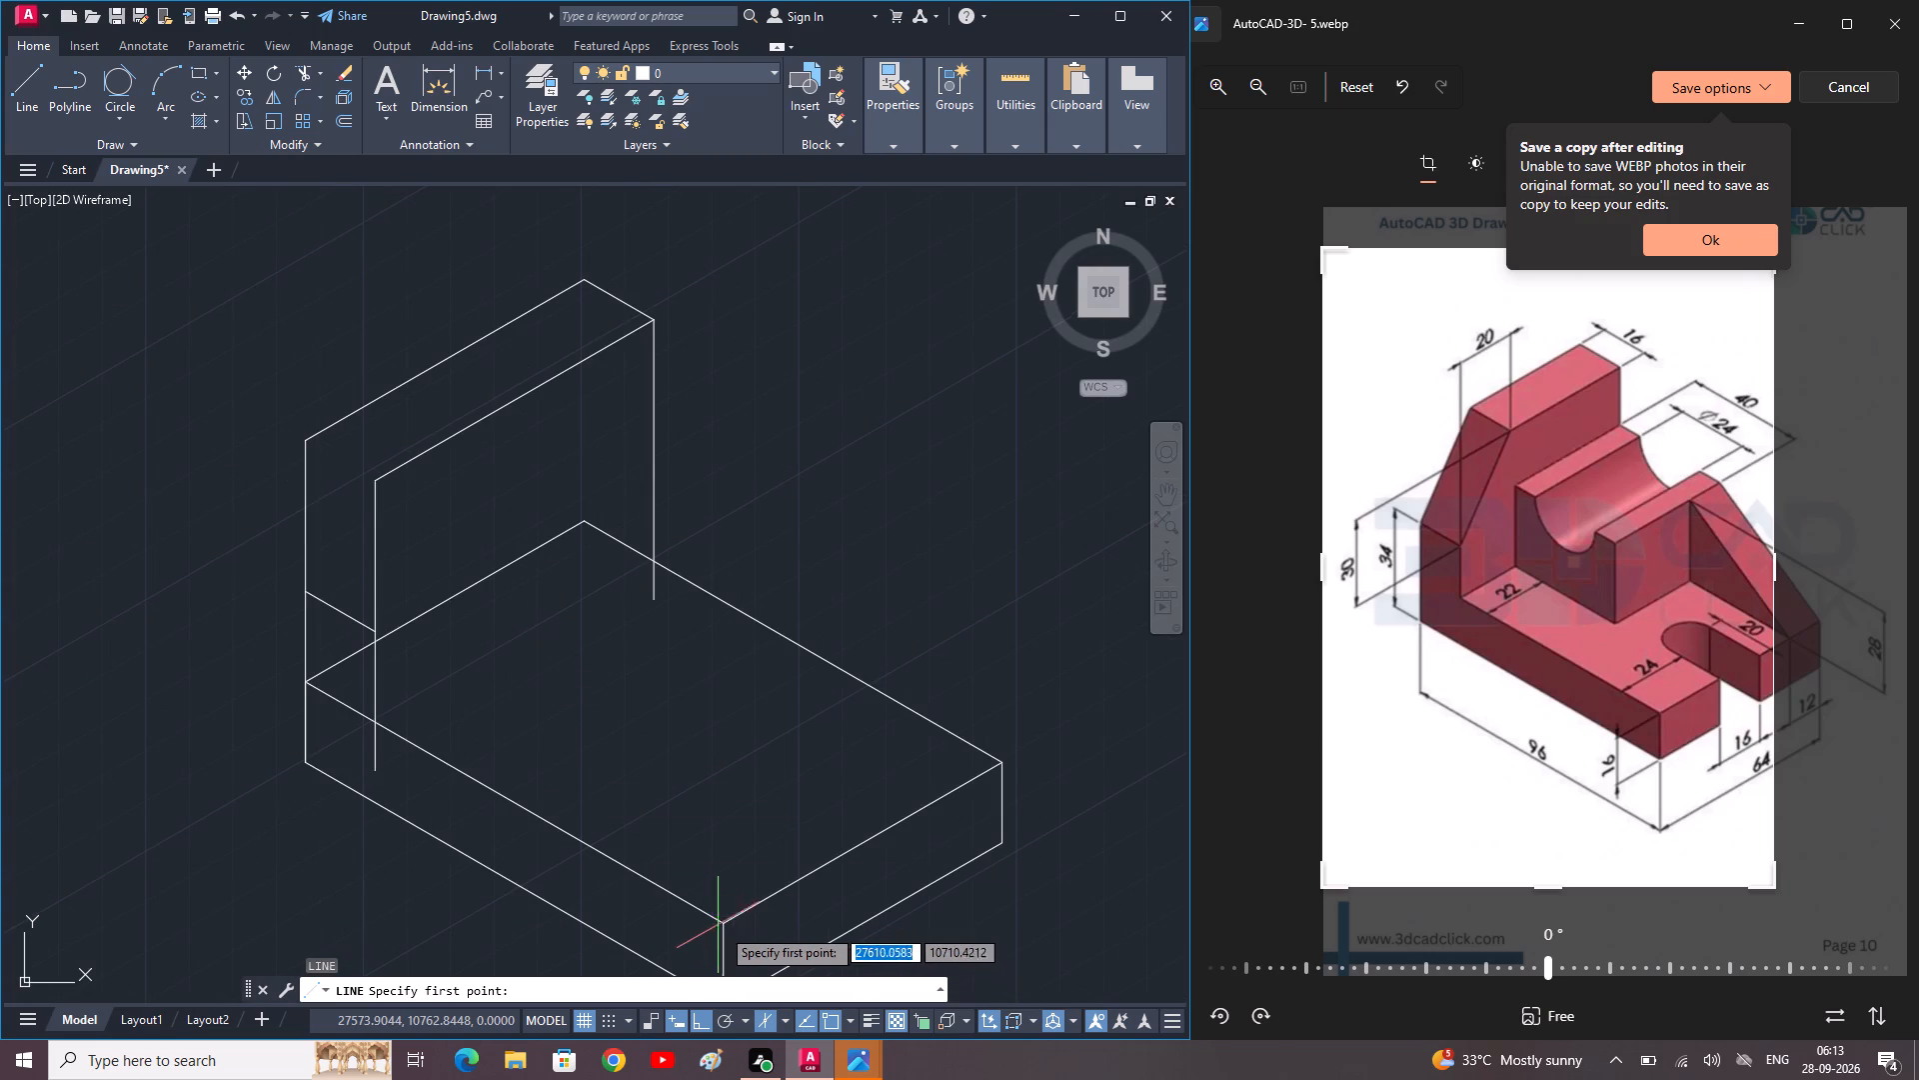
click(719, 922)
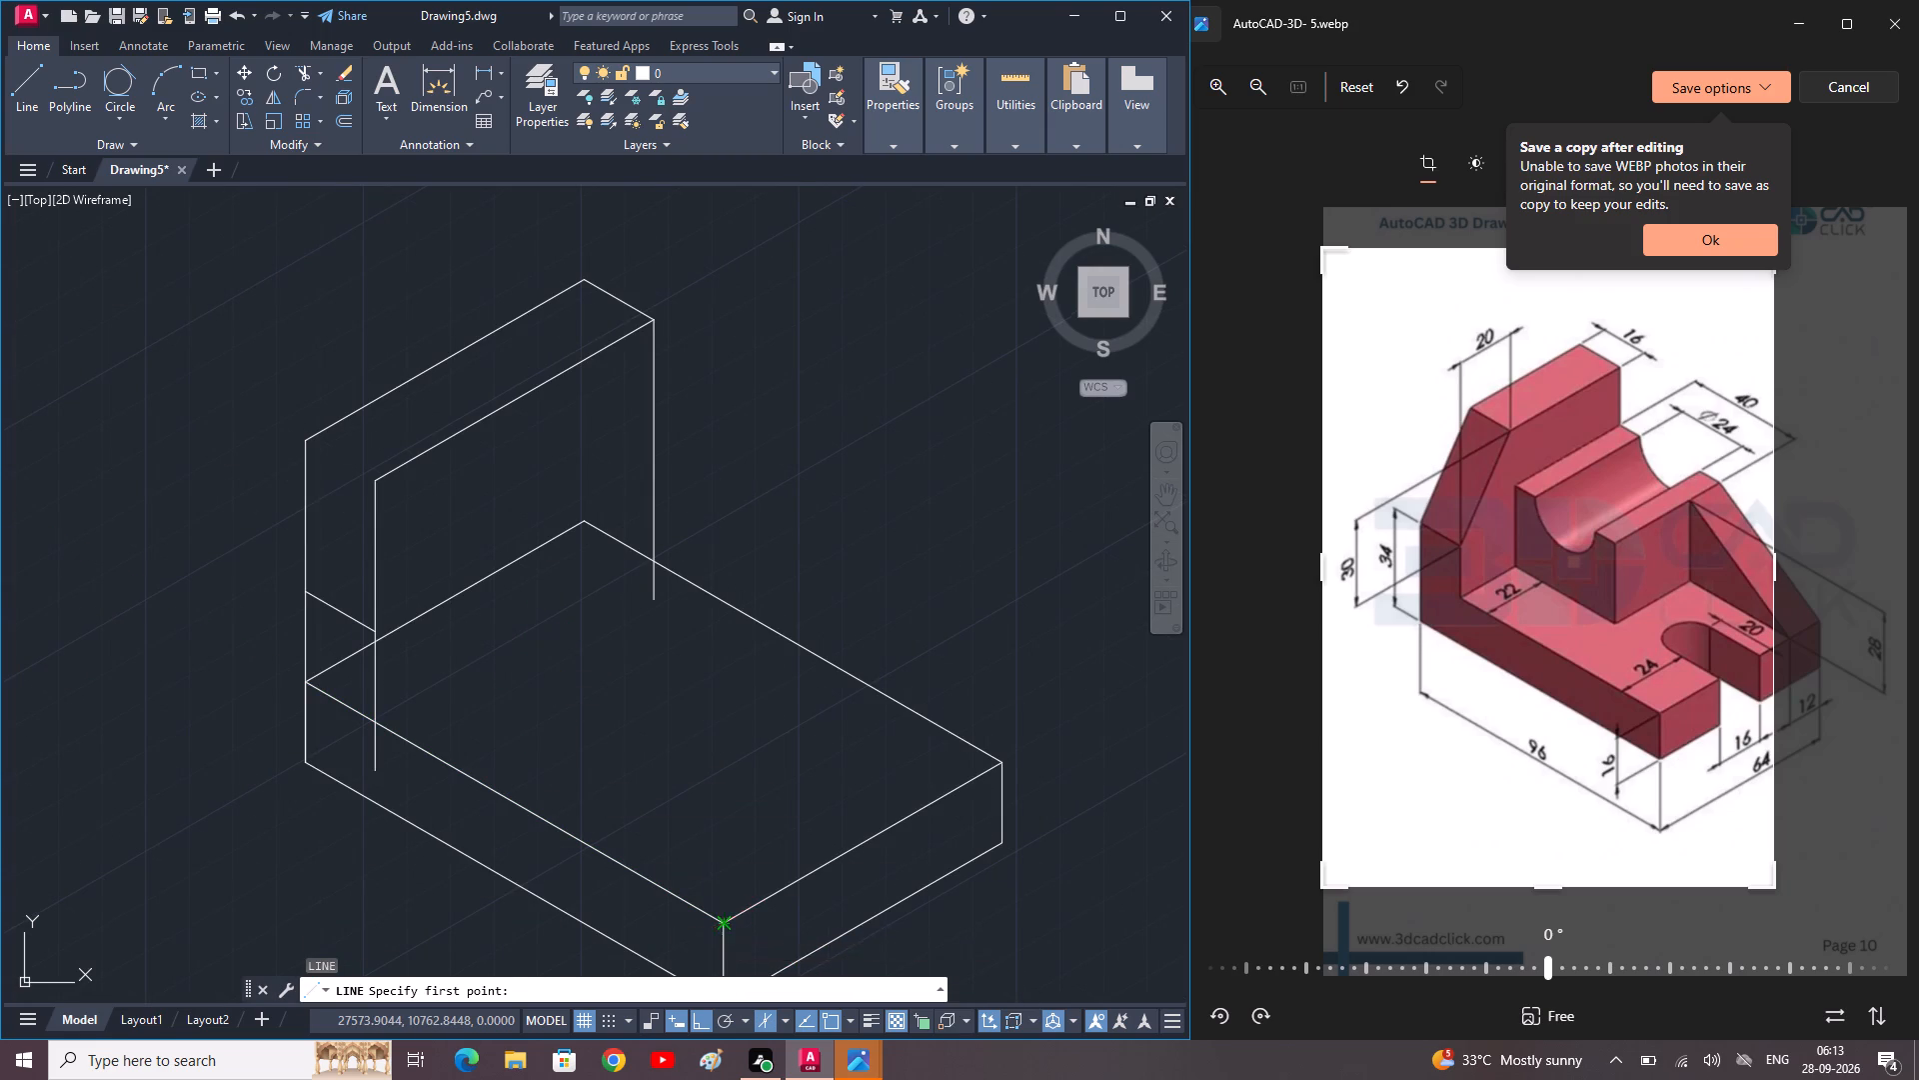
text(24)
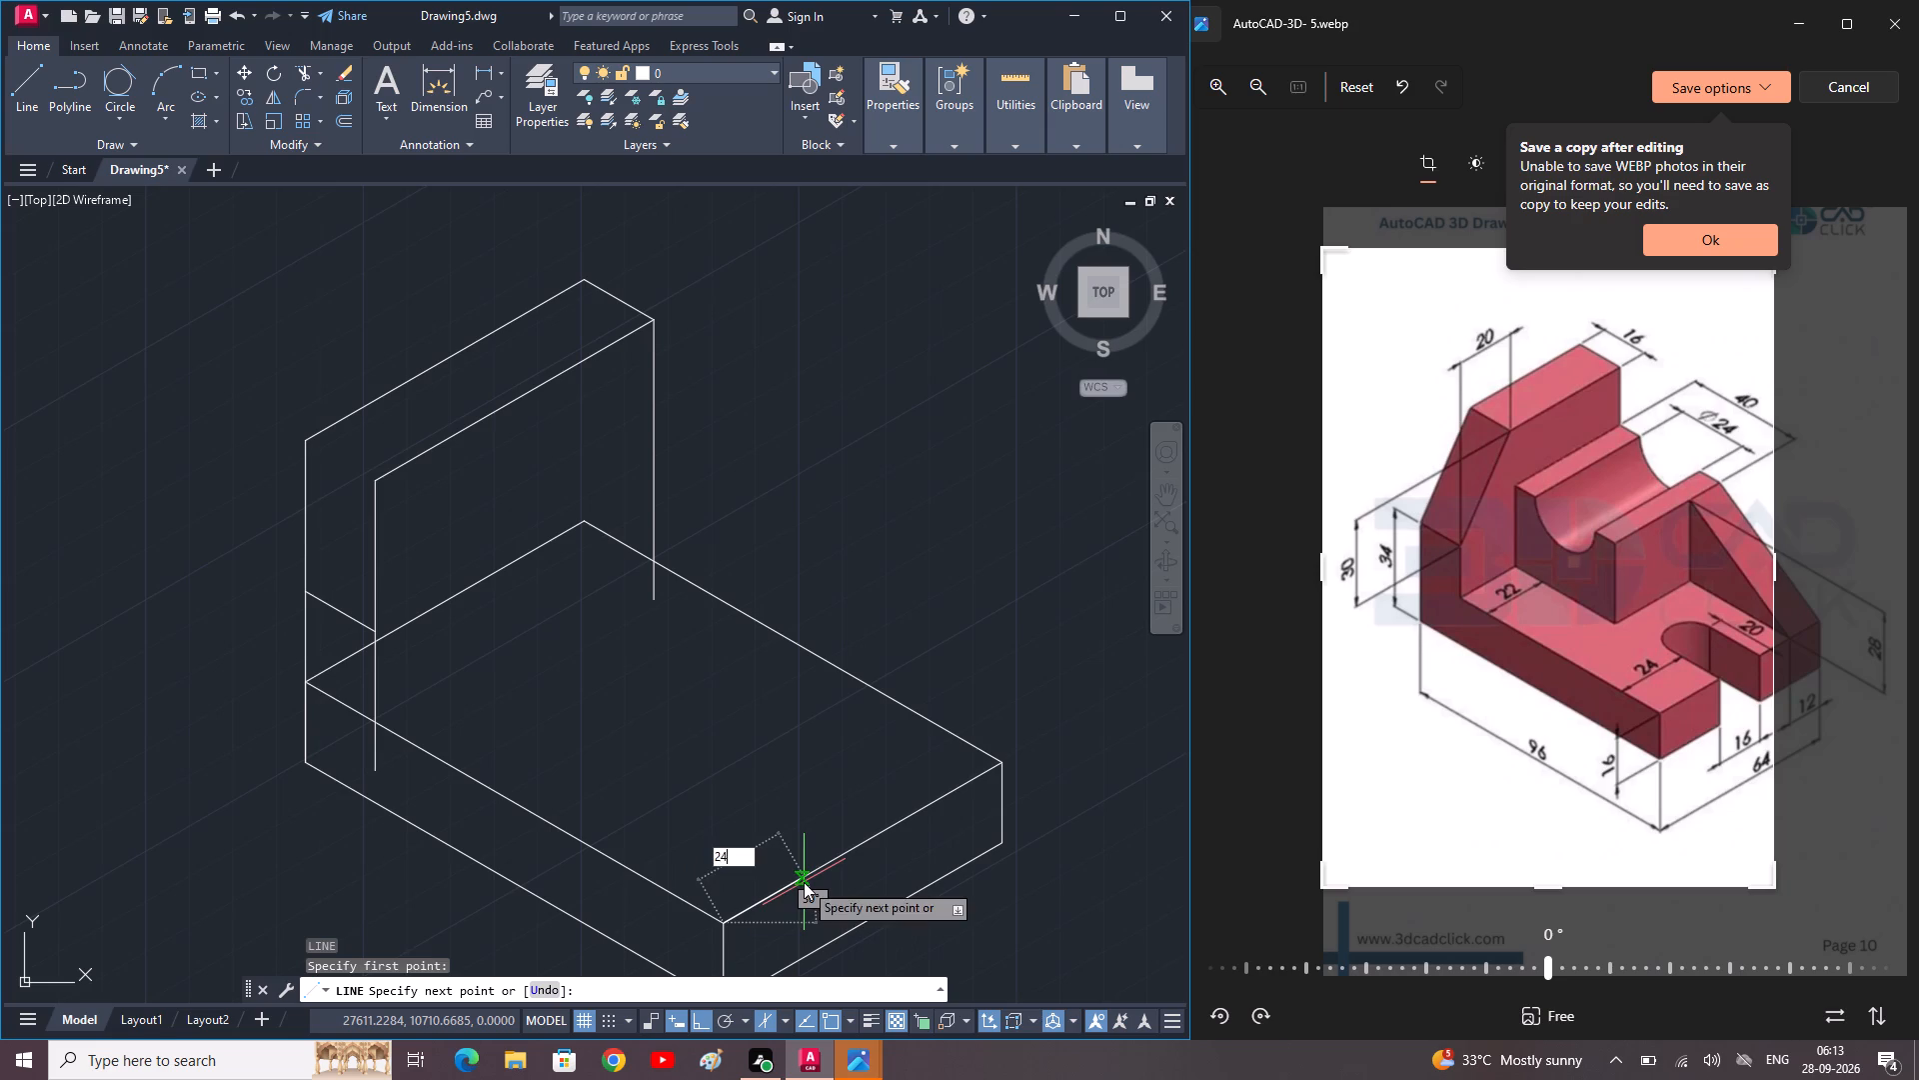
key(Return)
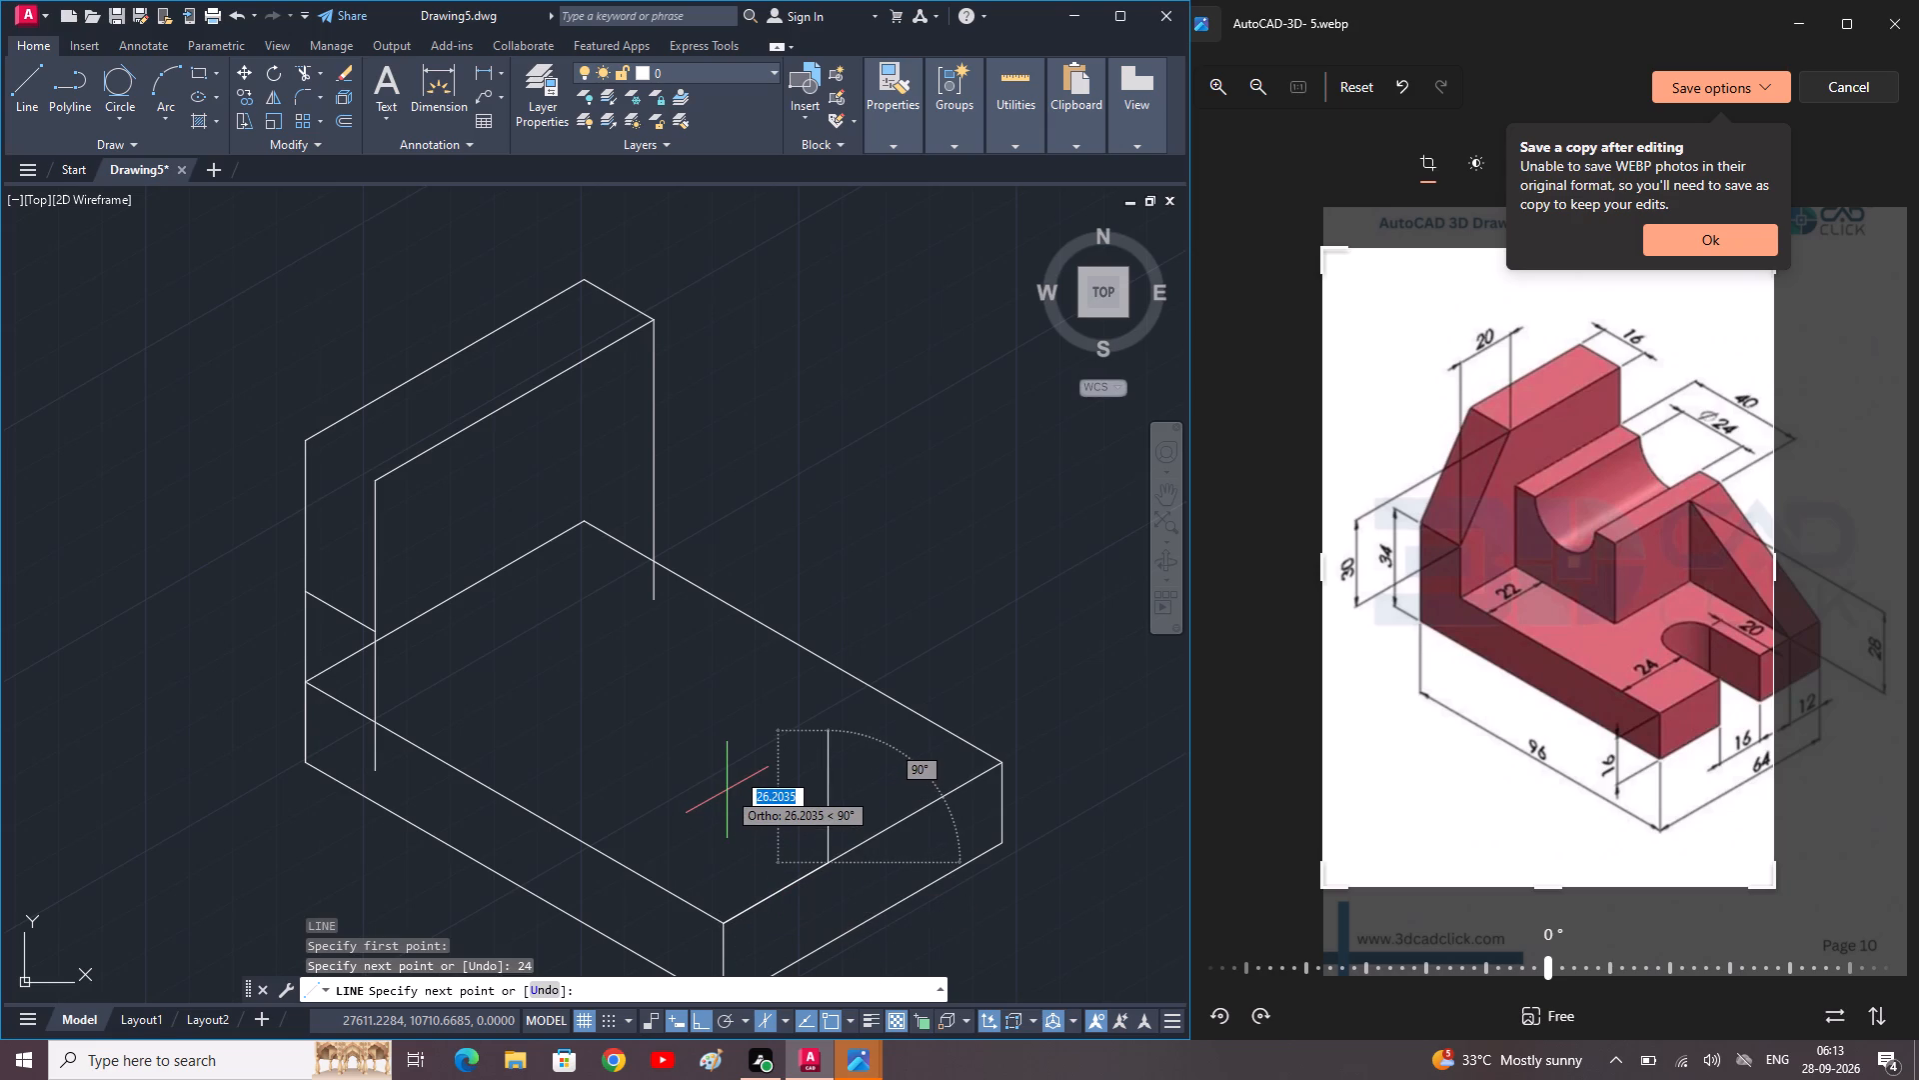
key(F6)
key(F5)
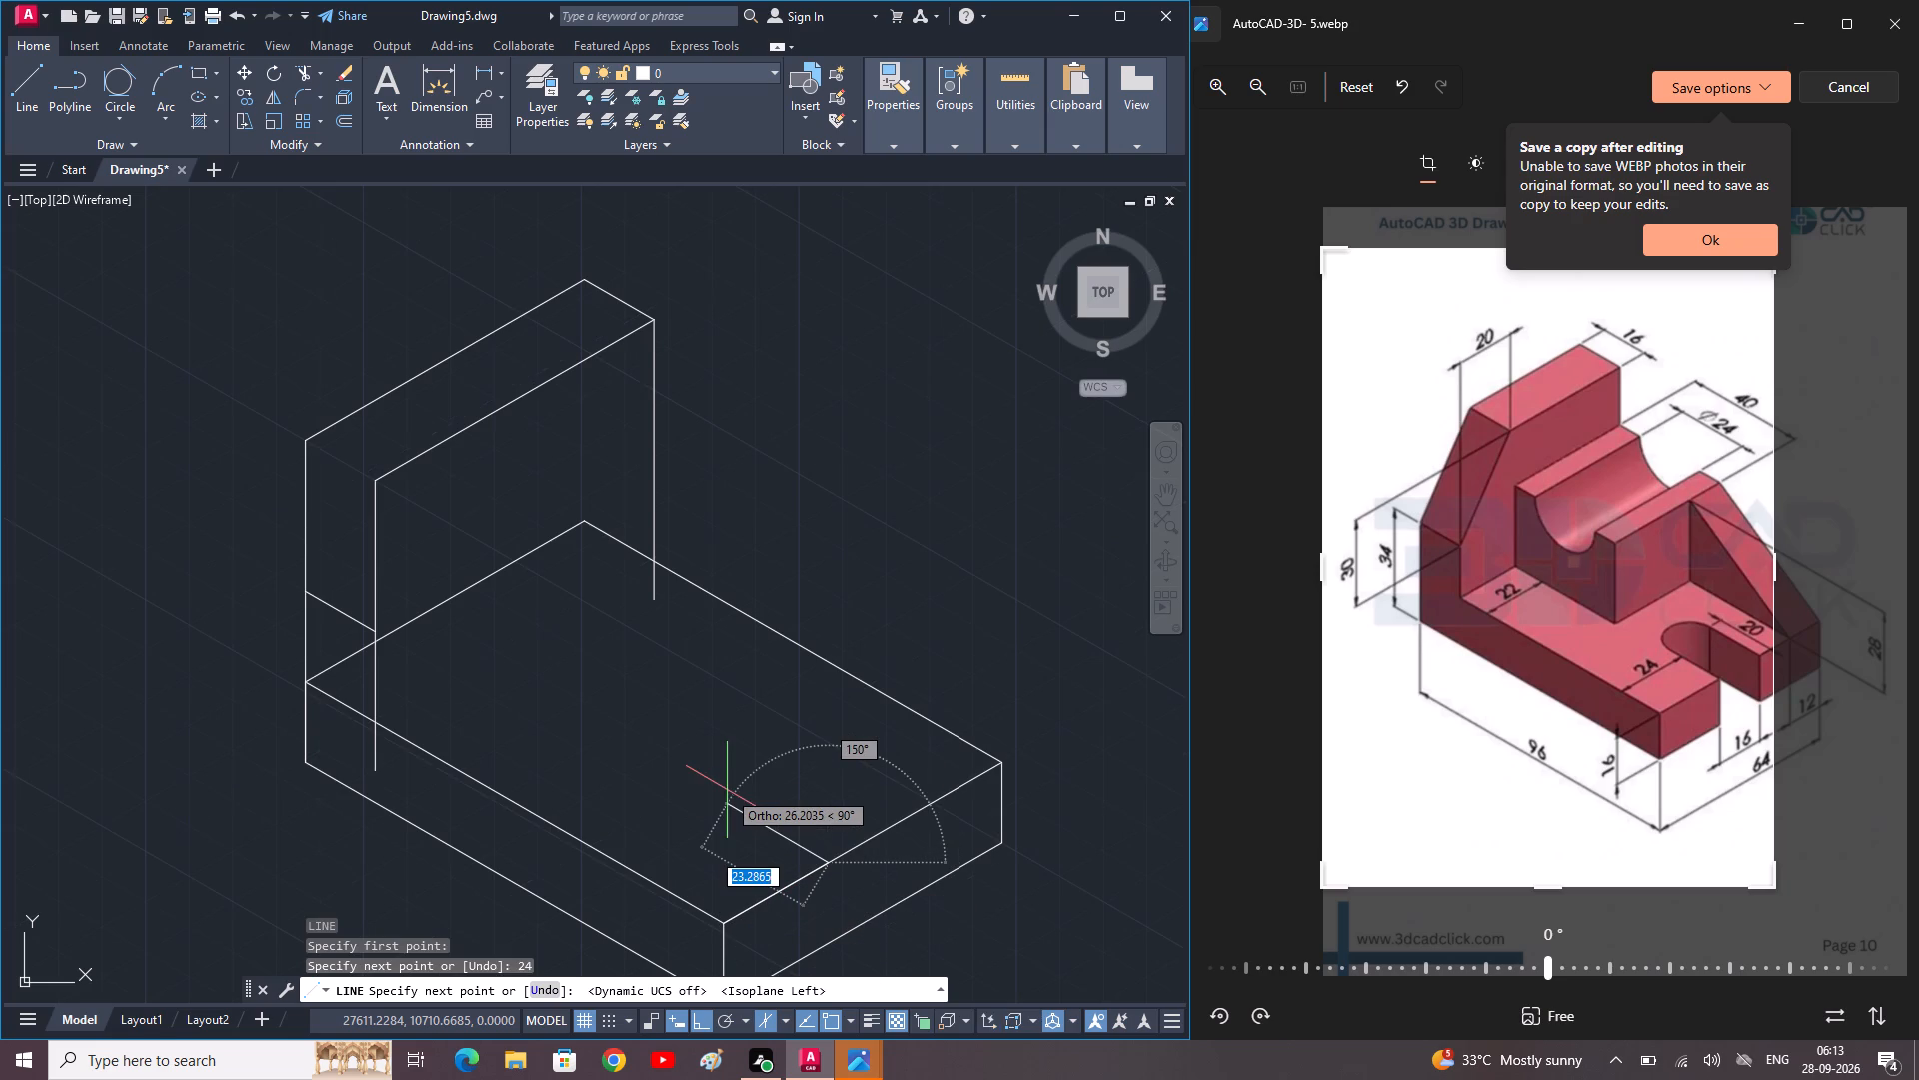
text(20)
key(Return)
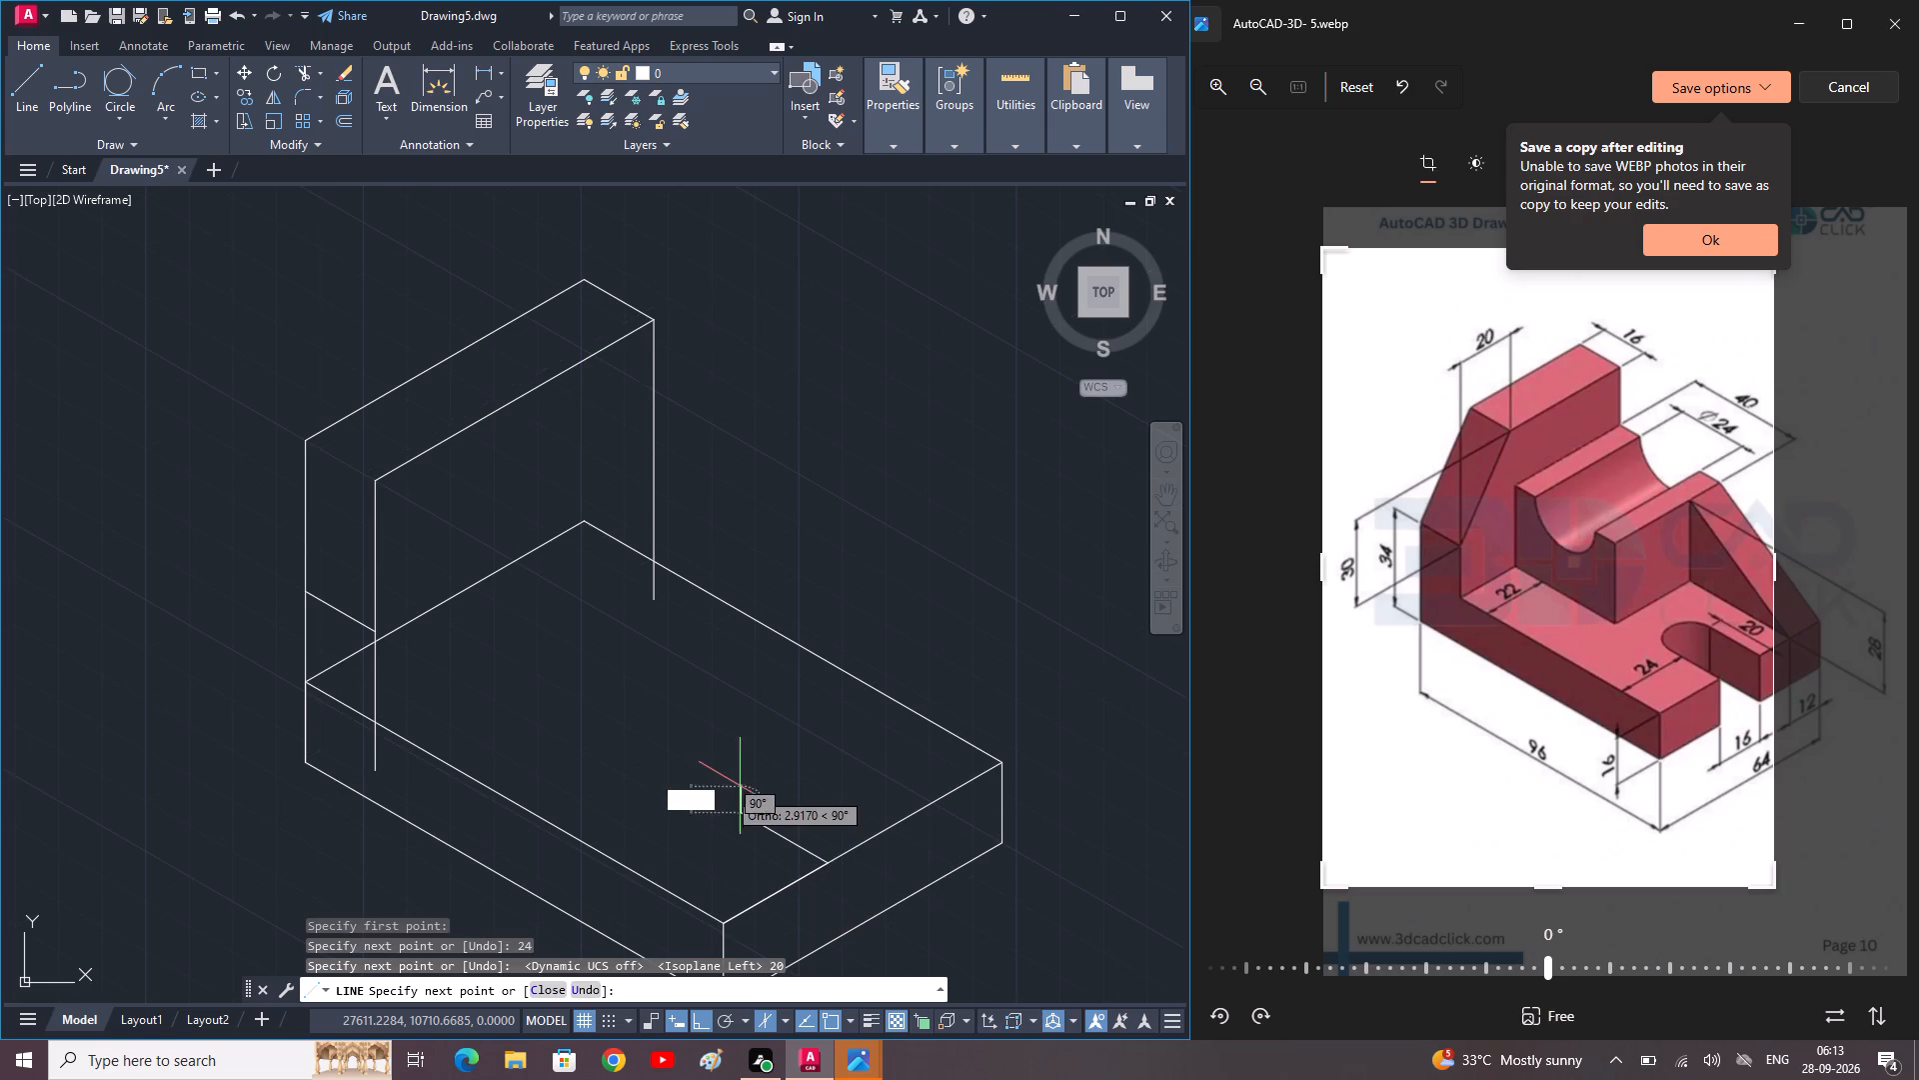
key(F5)
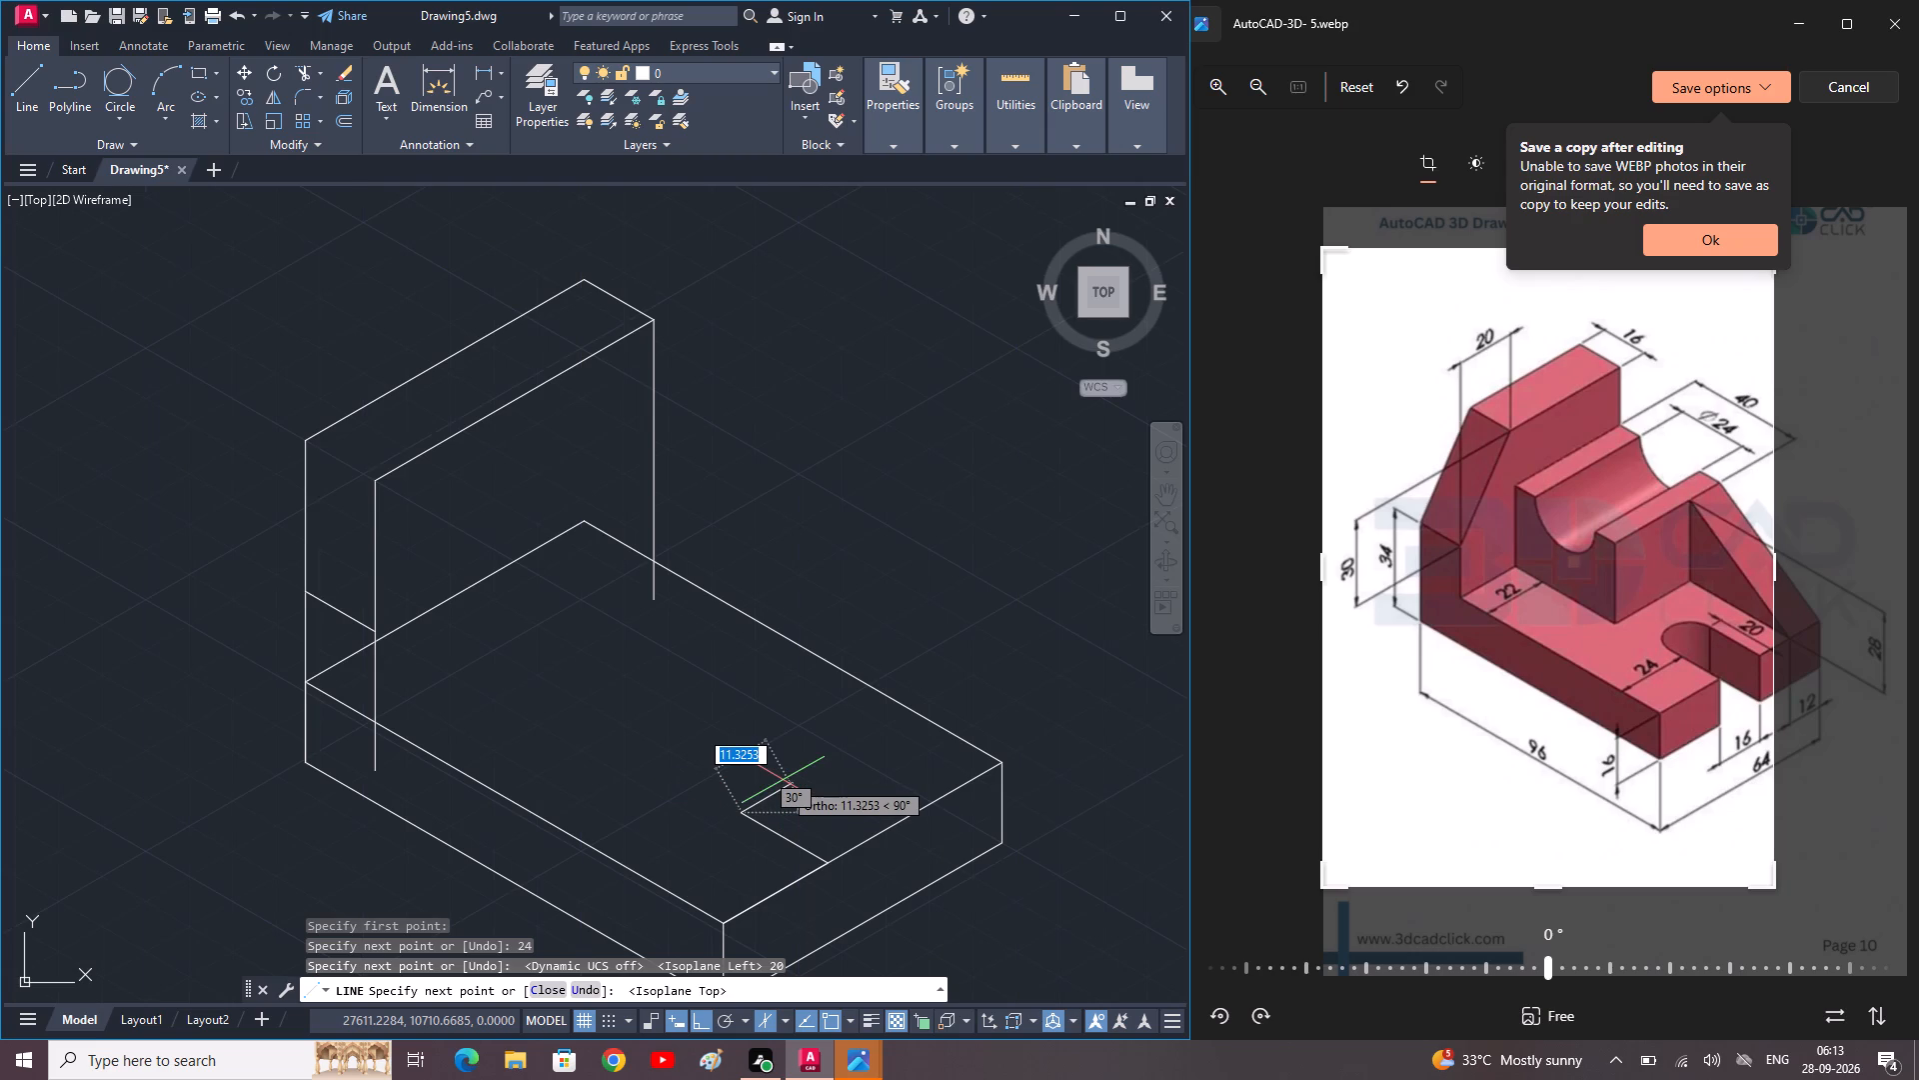
key(8)
key(Return)
key(Return)
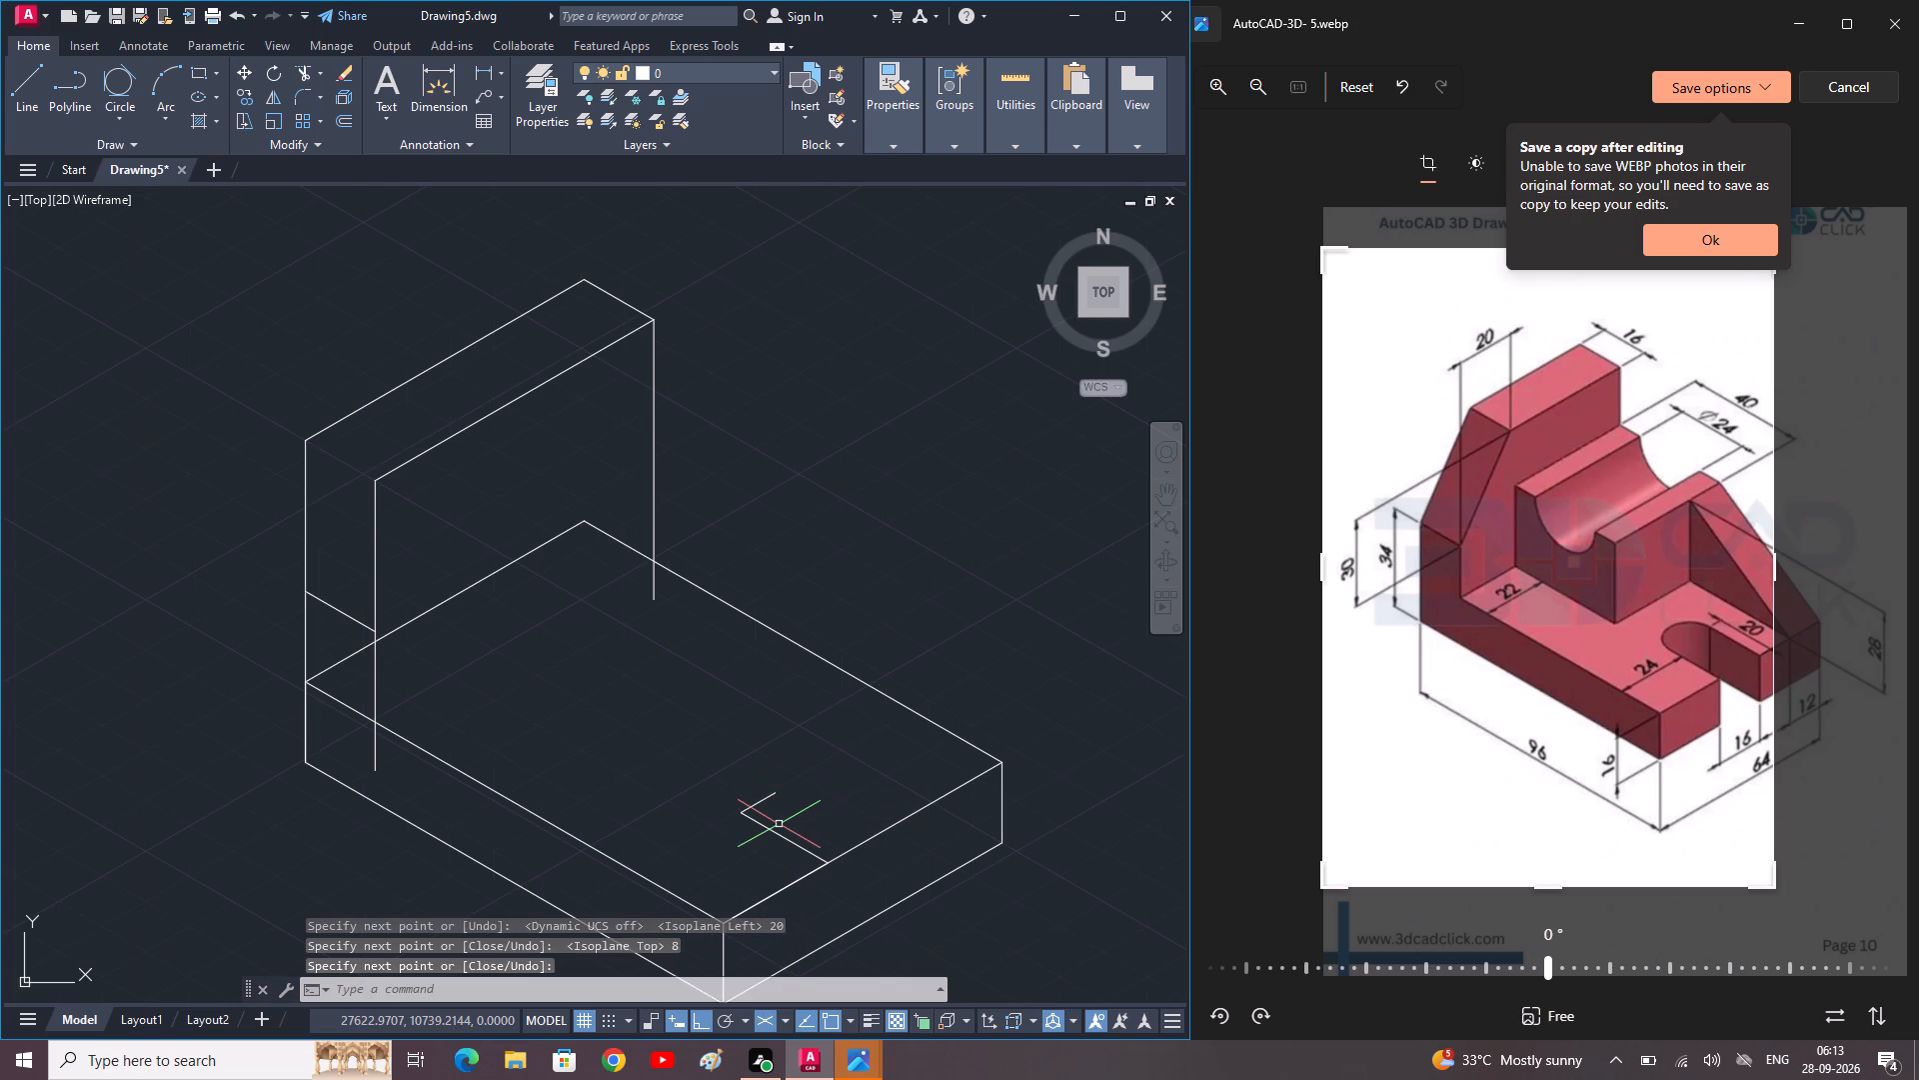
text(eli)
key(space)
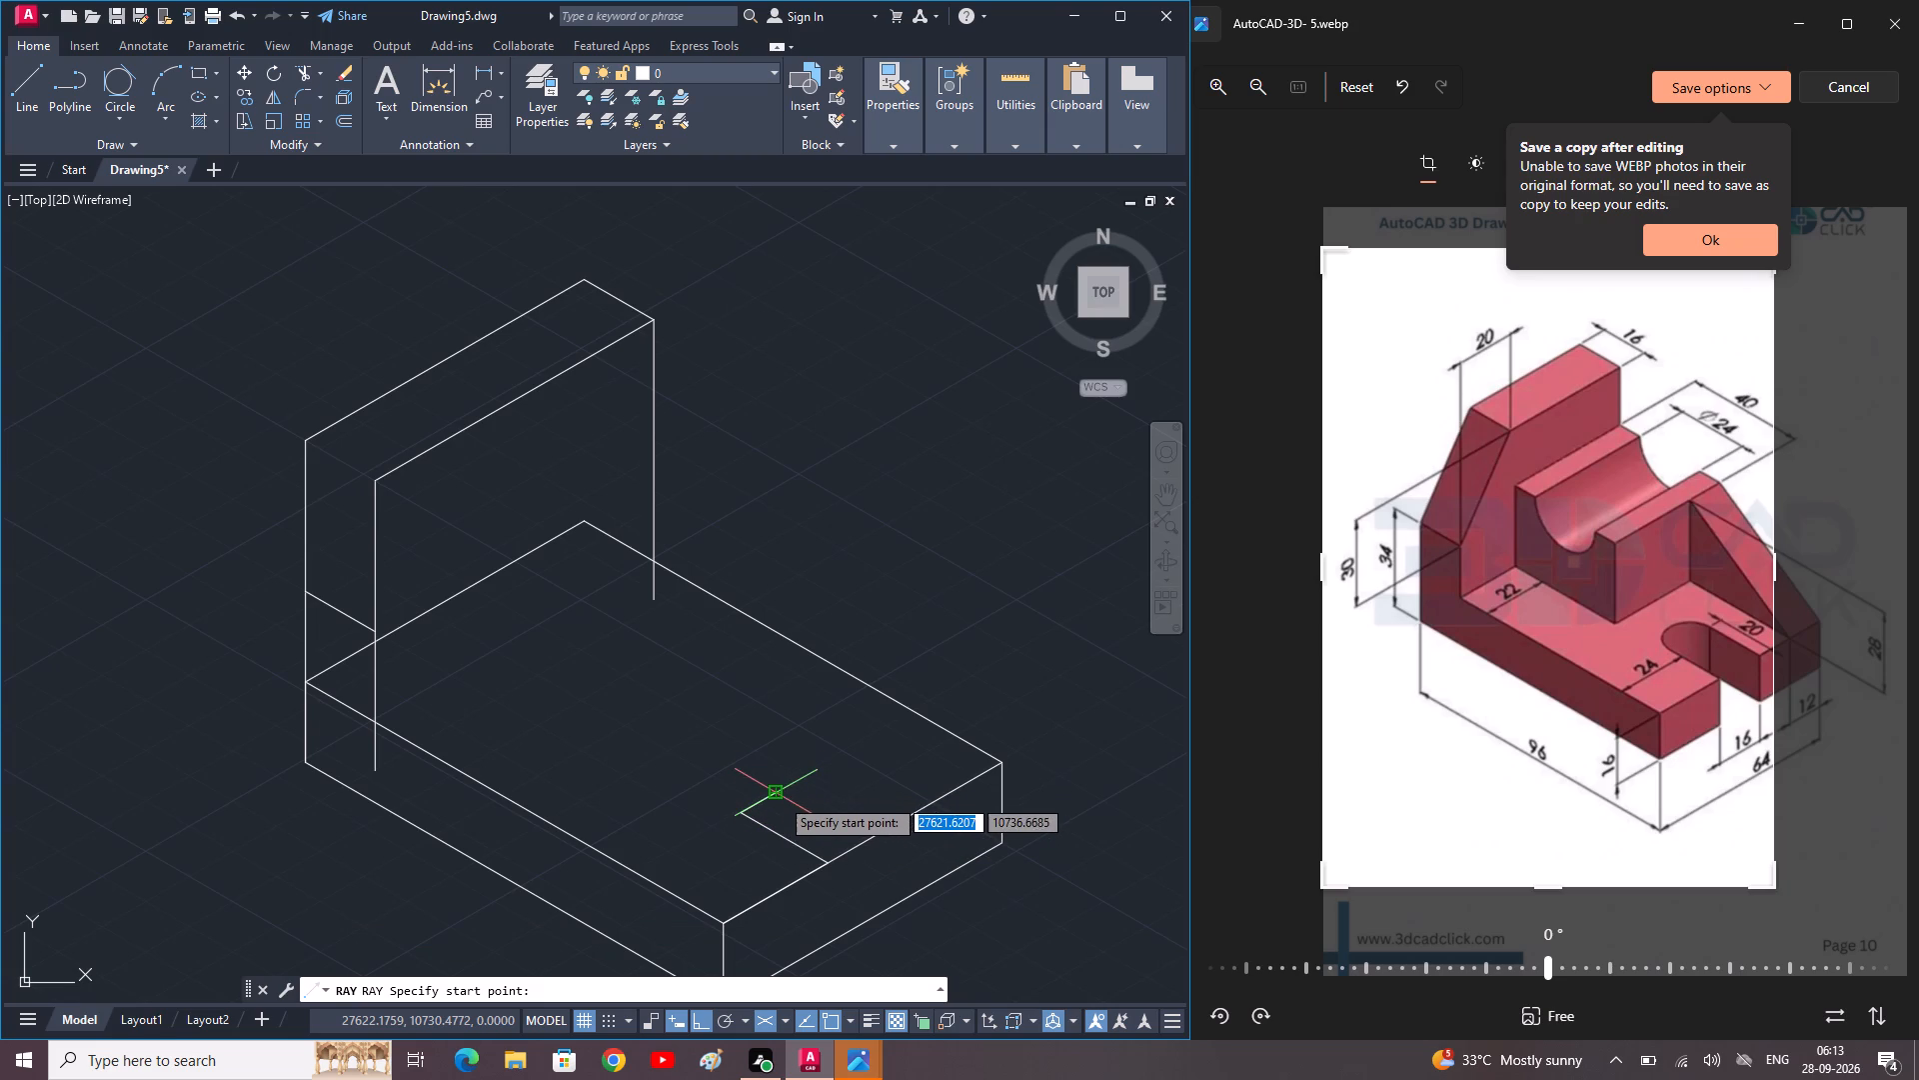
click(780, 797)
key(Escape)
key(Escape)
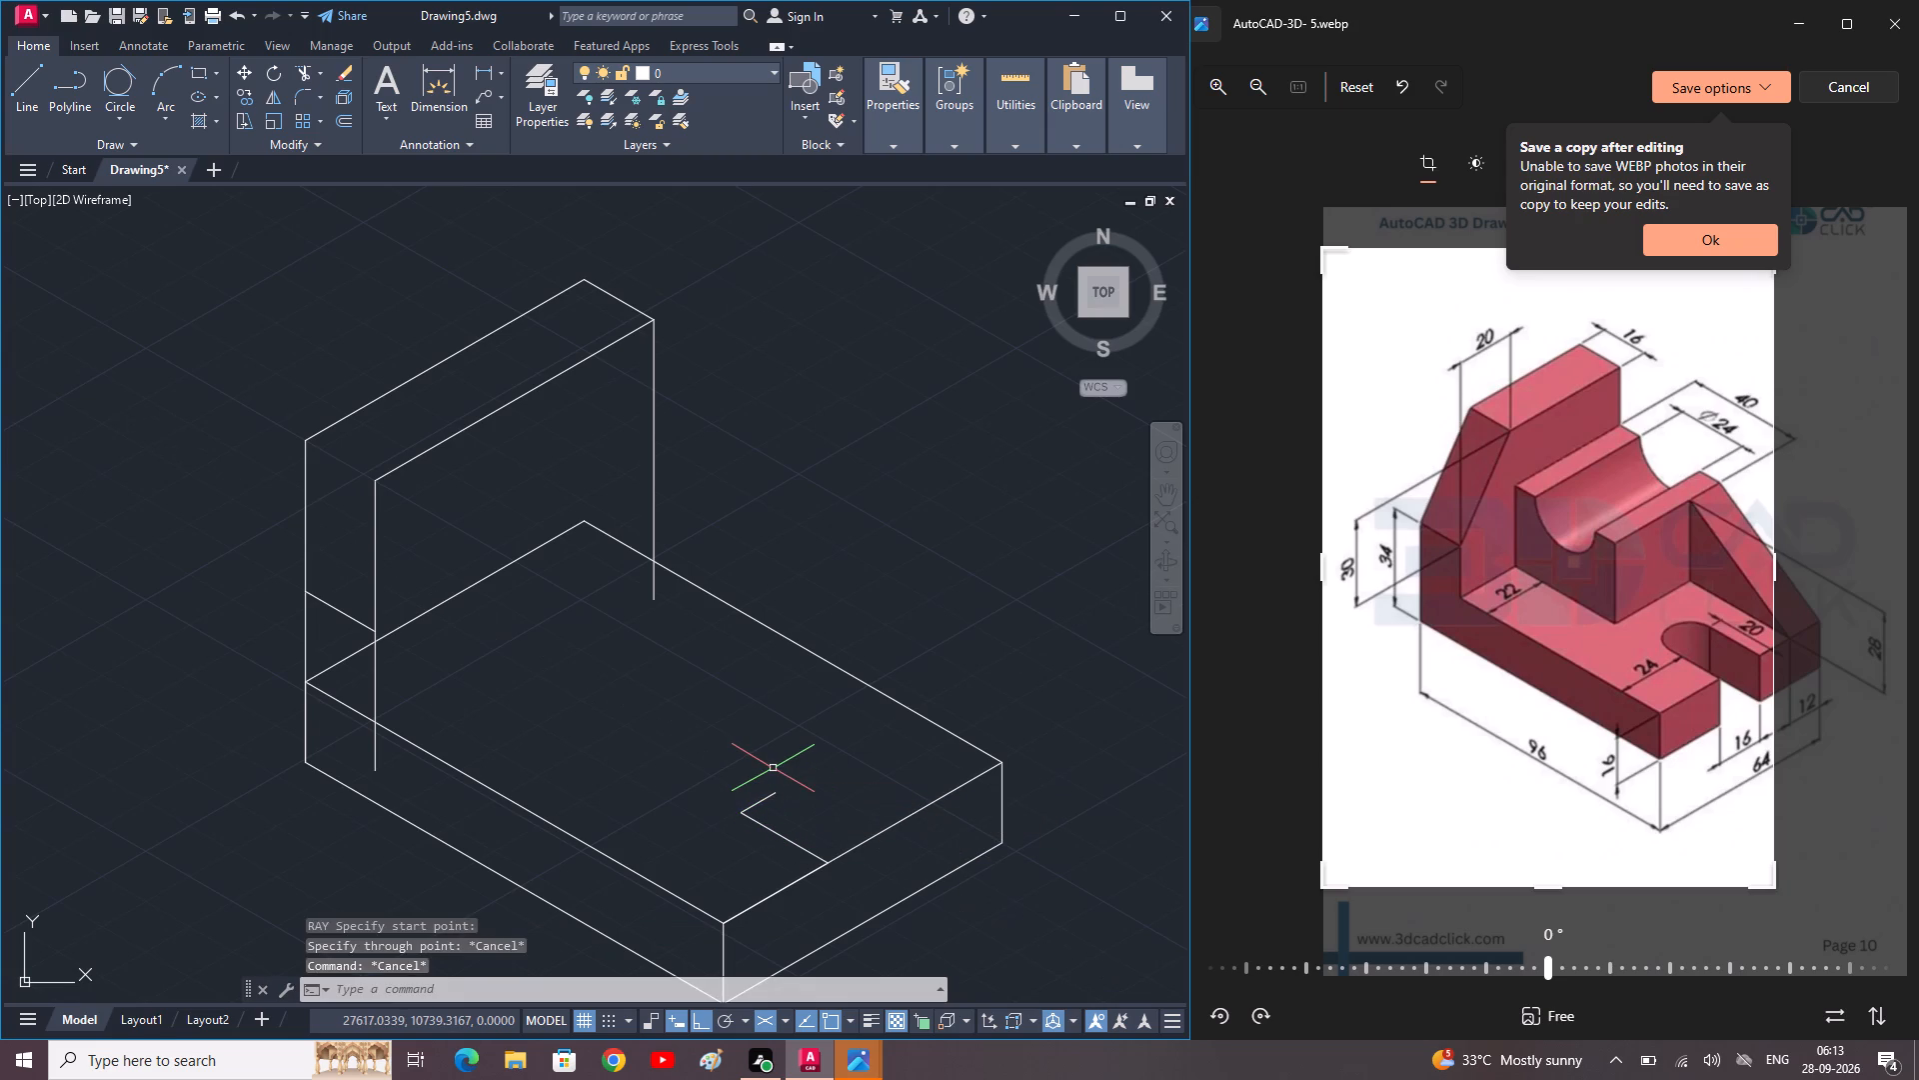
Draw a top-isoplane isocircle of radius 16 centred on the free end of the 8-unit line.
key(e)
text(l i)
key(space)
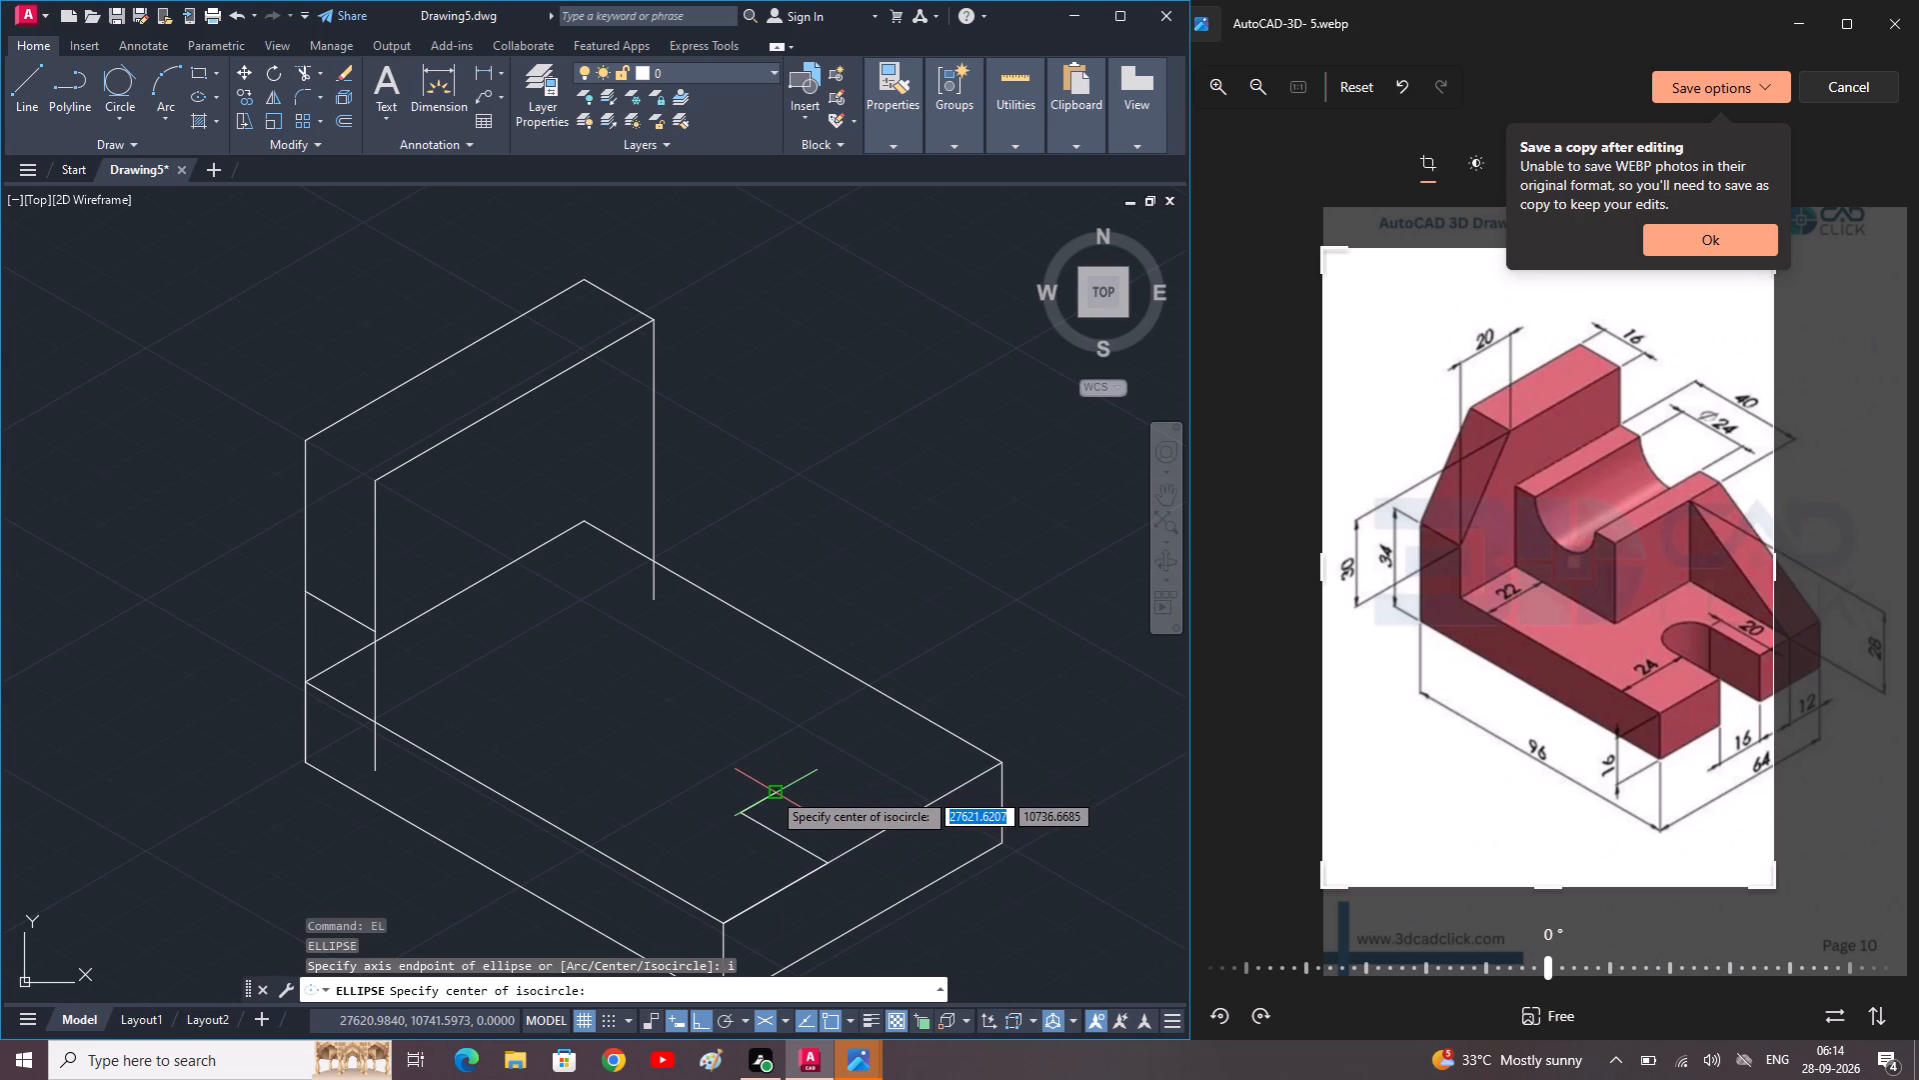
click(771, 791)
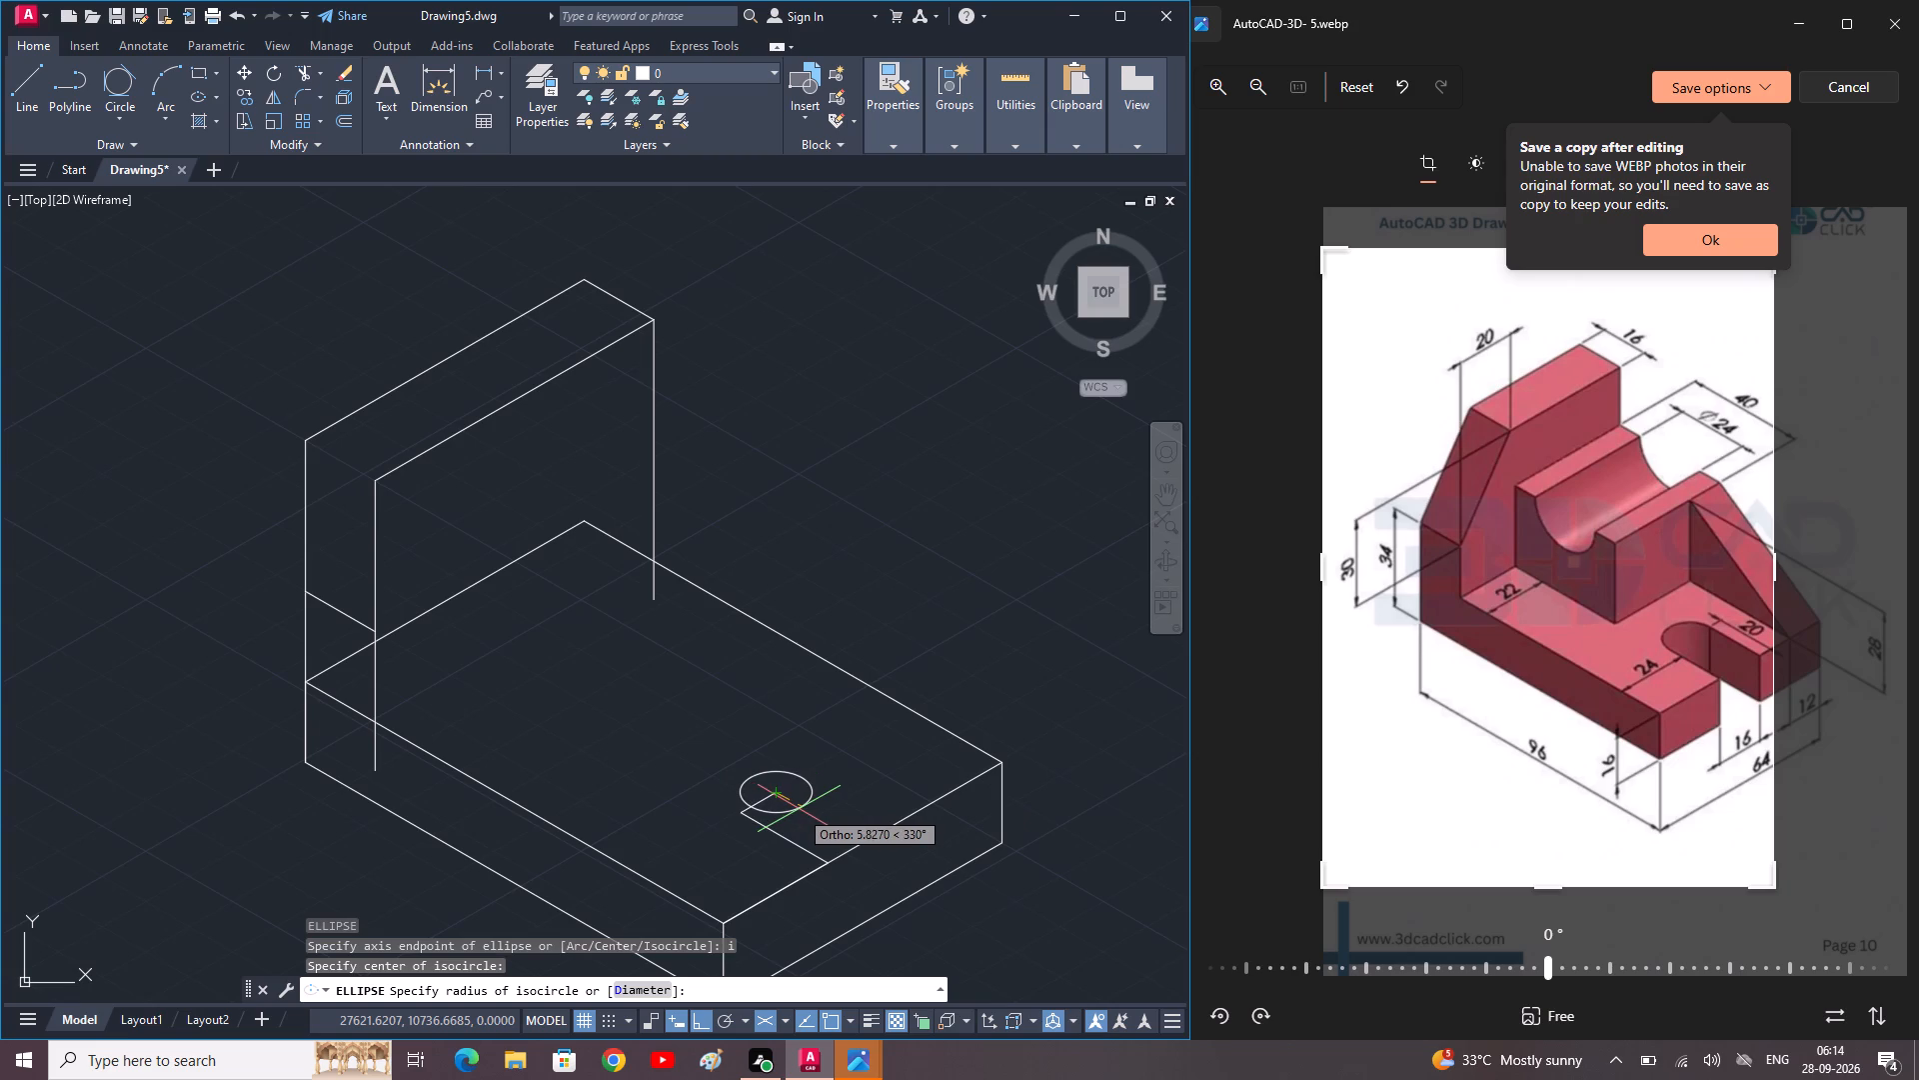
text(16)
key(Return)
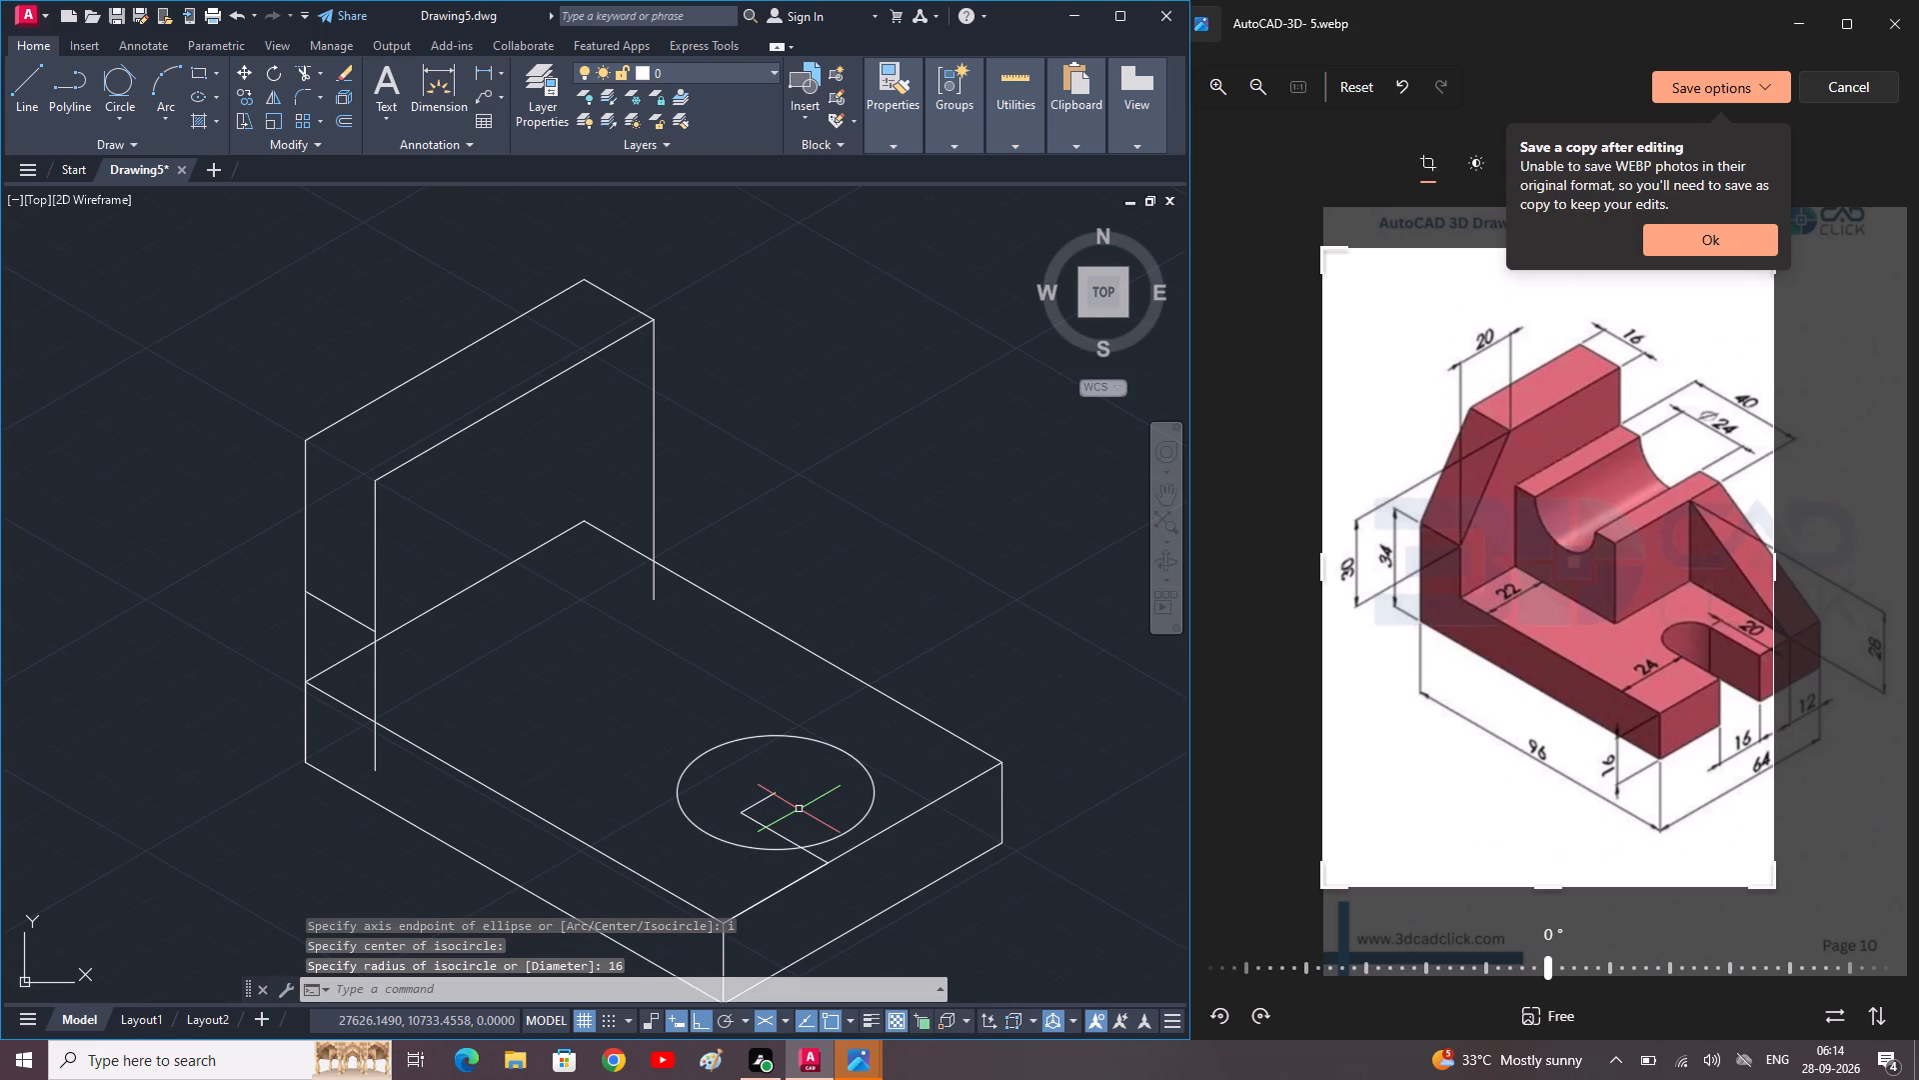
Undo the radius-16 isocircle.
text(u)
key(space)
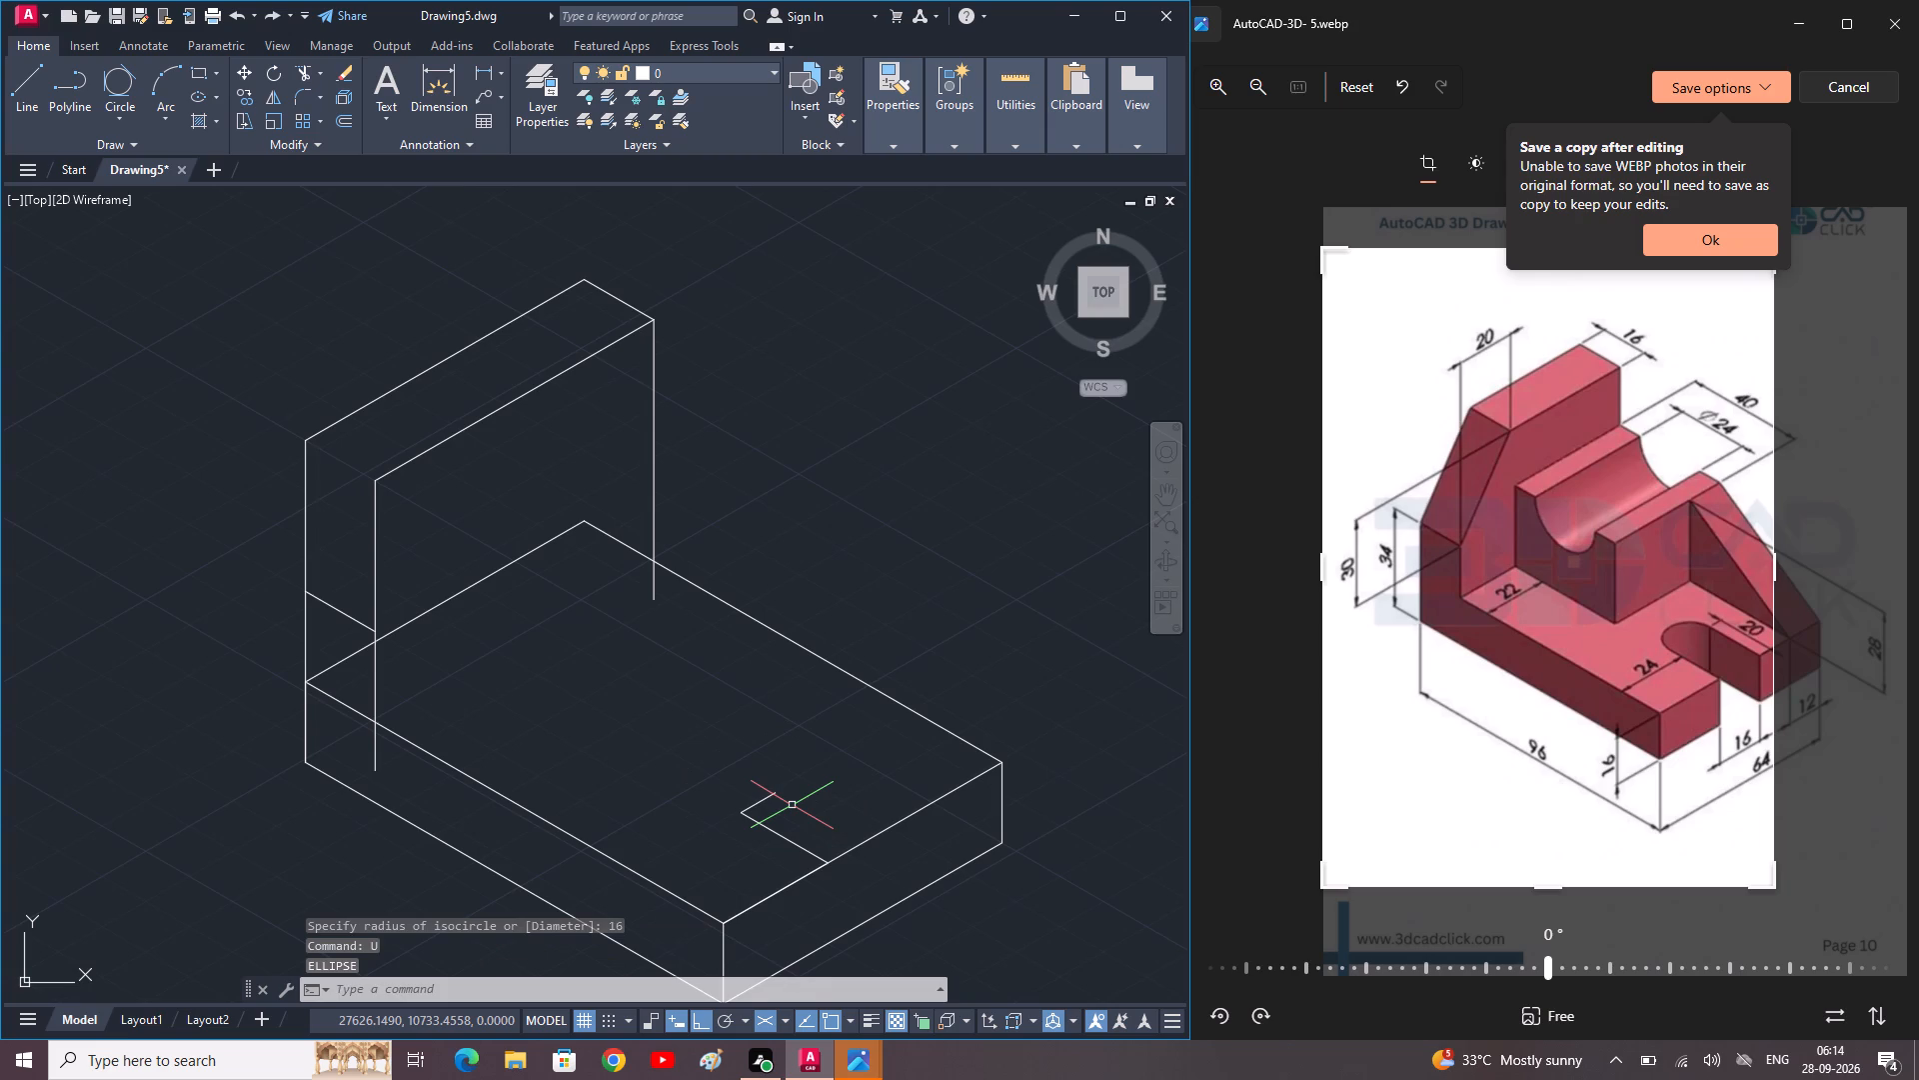
Draw a top-isoplane isocircle of diameter 16 centred on the free end of the 8-unit line.
text(el i)
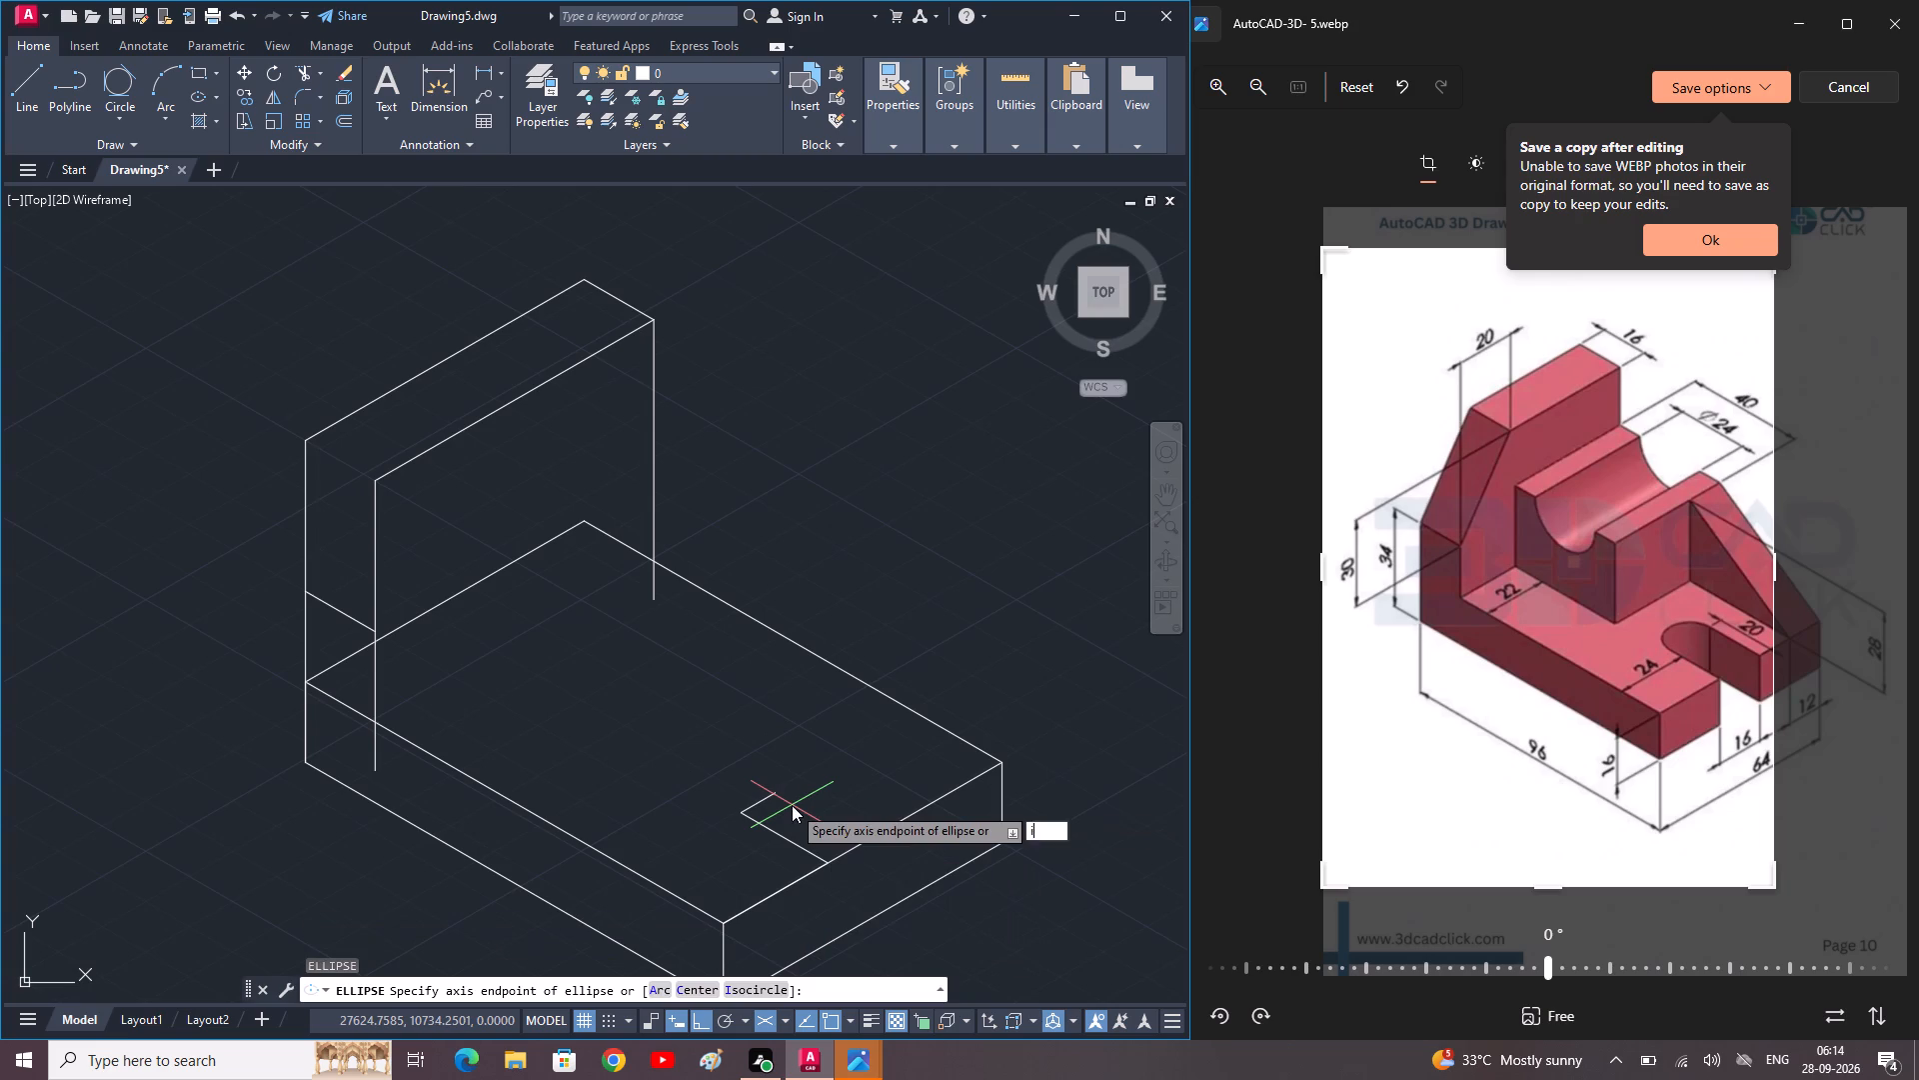
key(space)
click(775, 796)
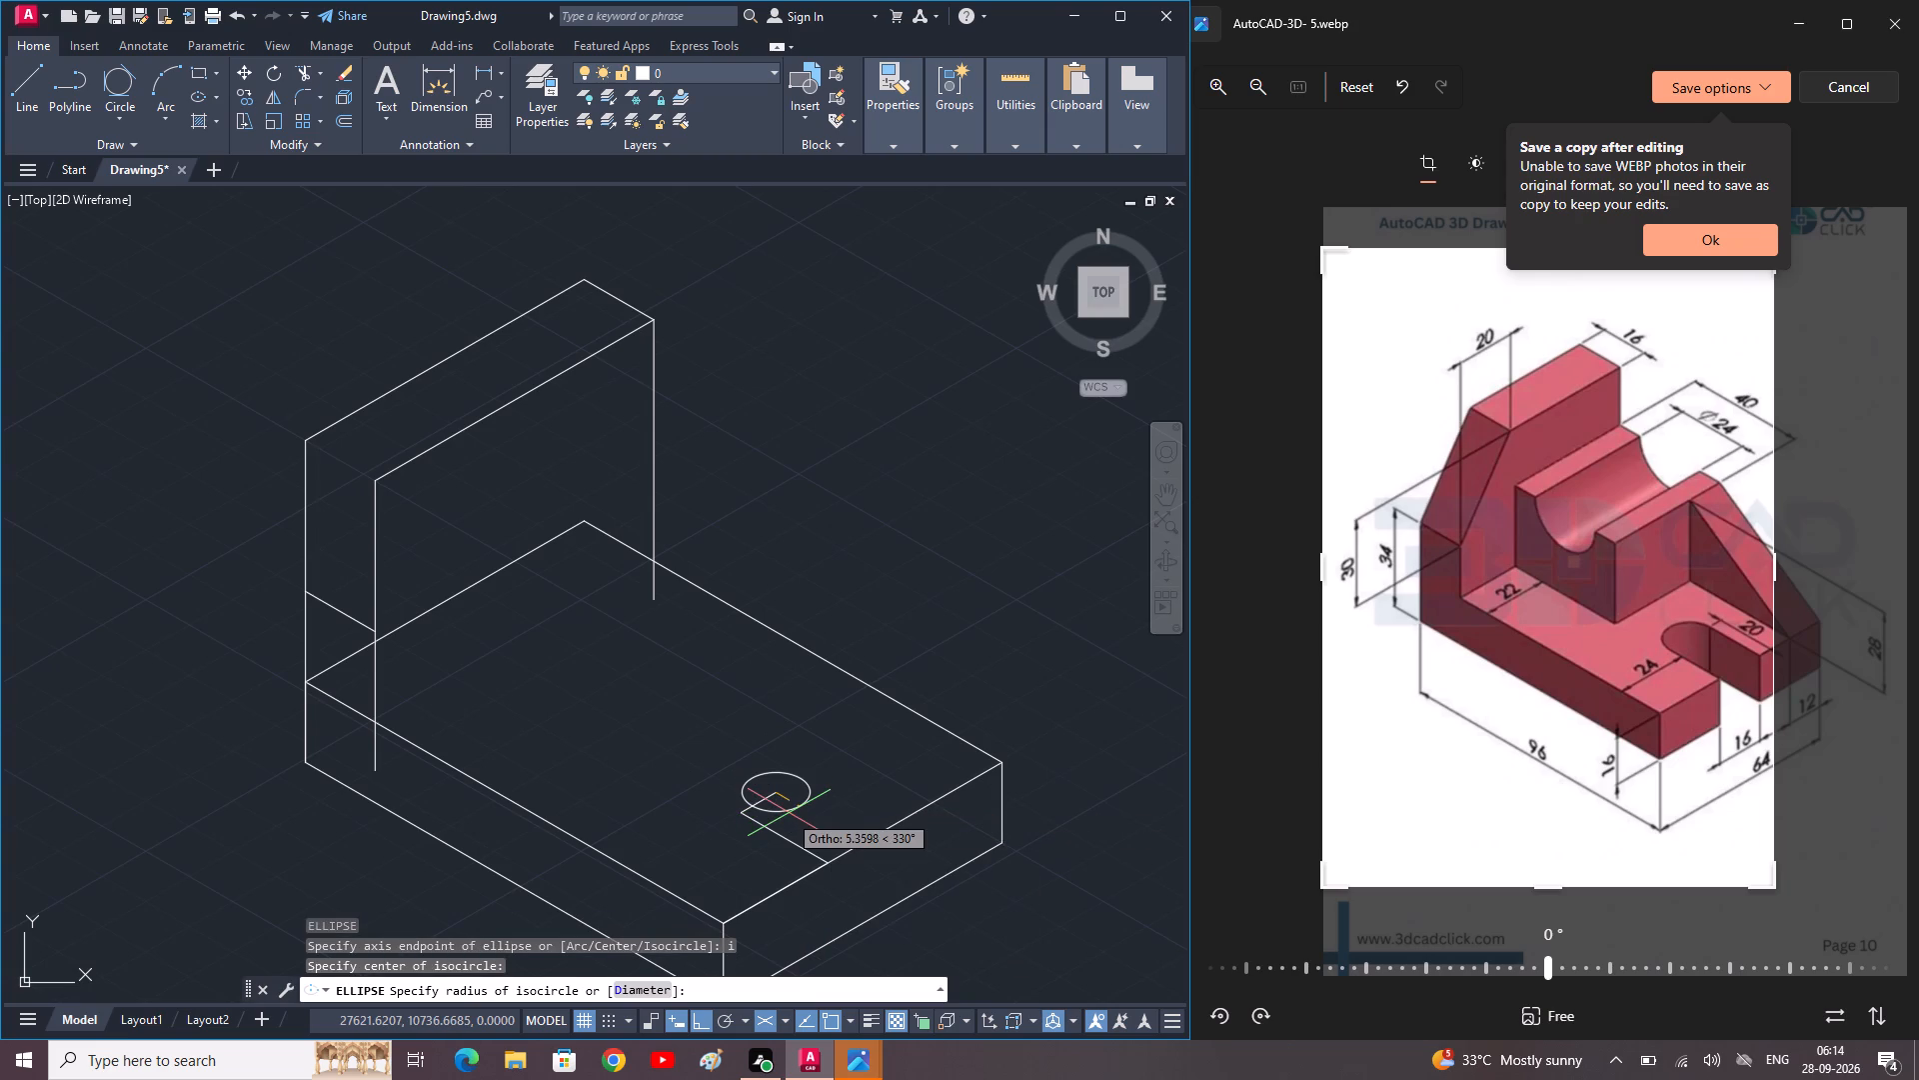
text(d)
key(space)
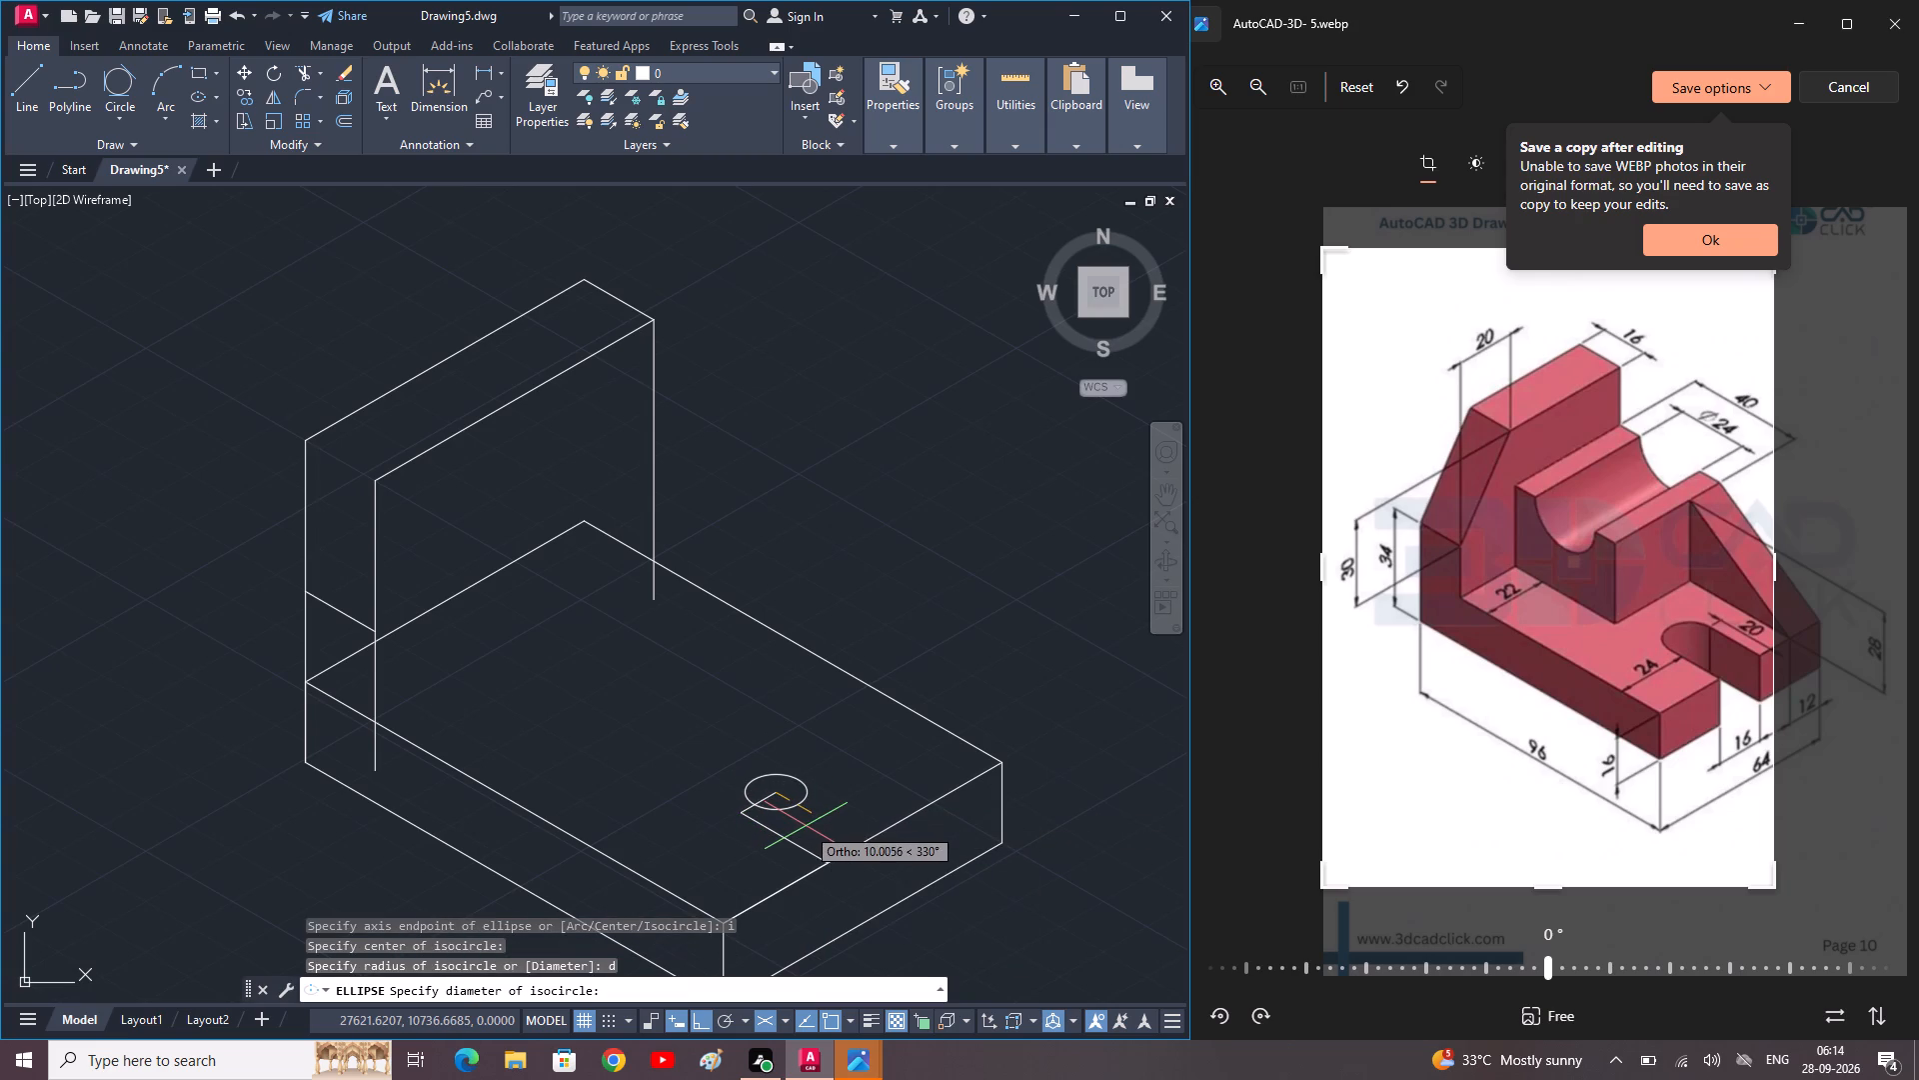
text(16)
key(space)
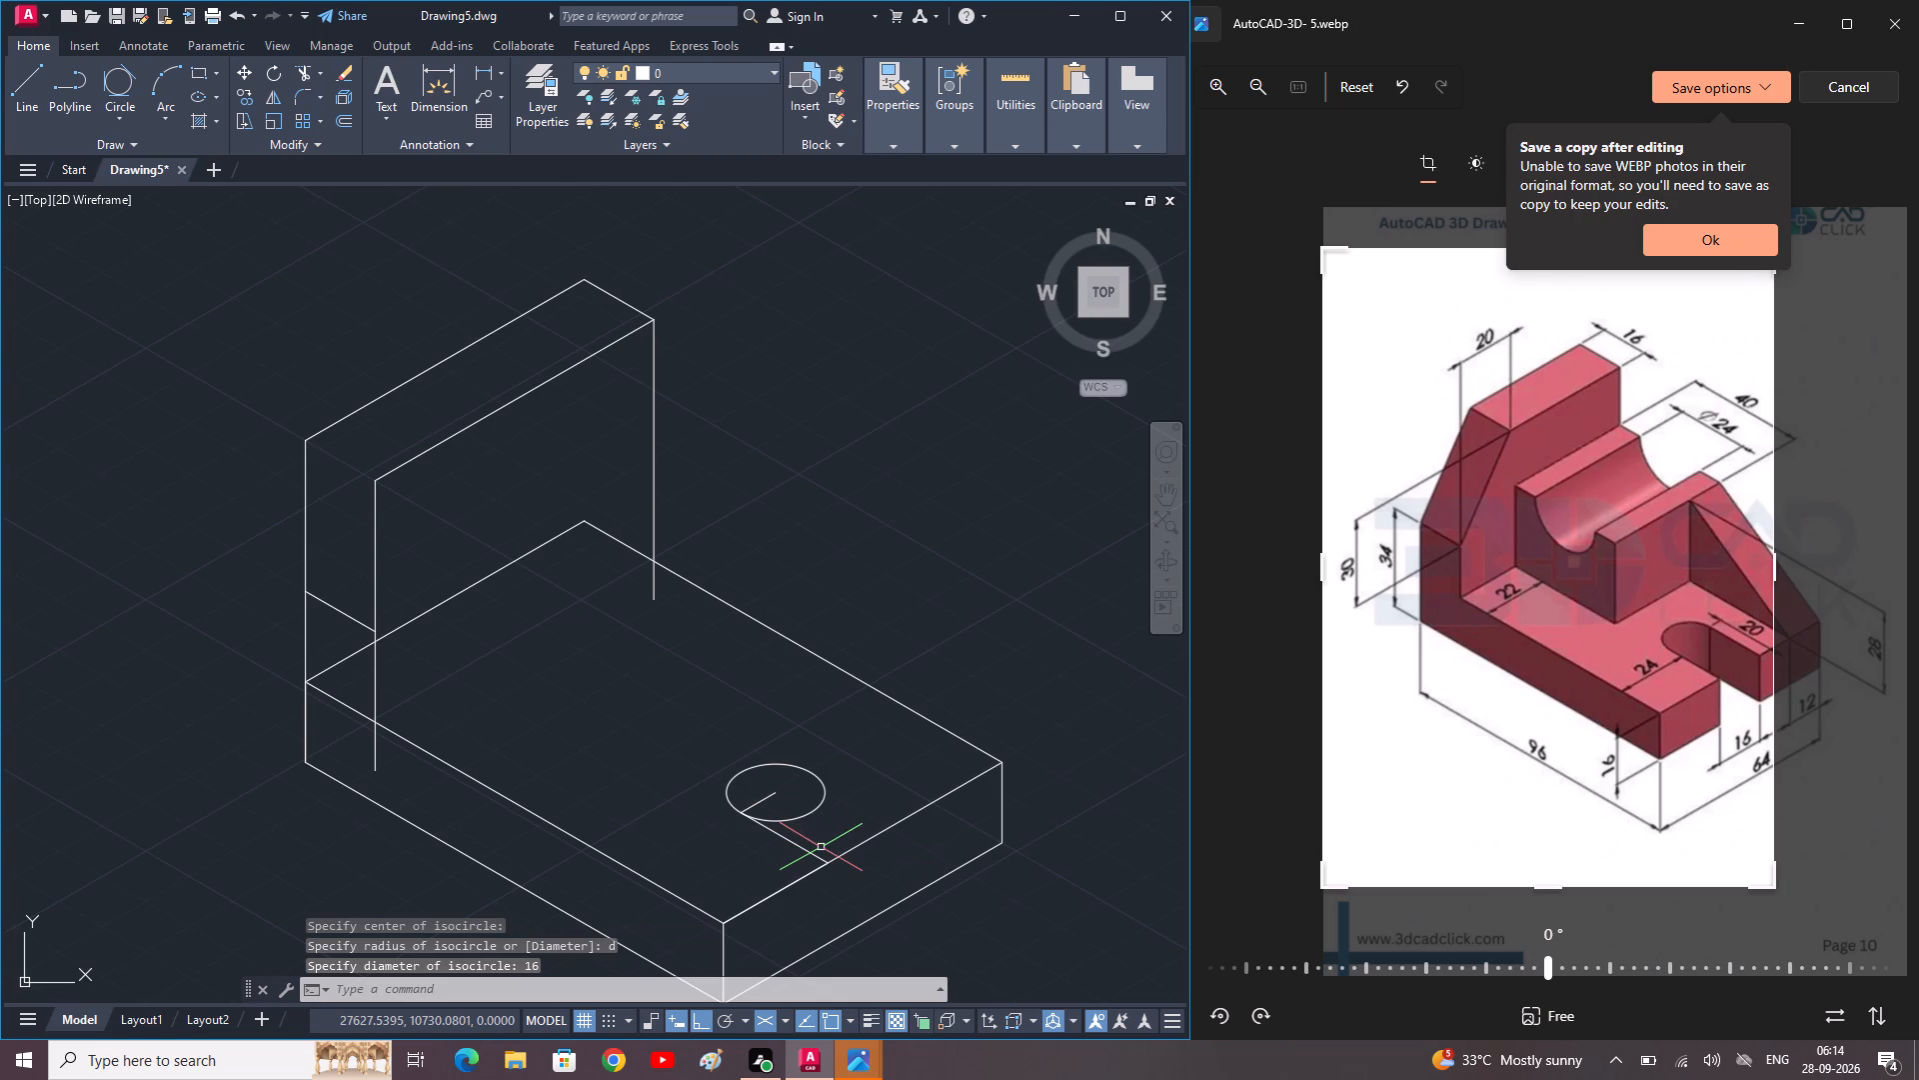
key(Escape)
Draw the slot's far side line from the isocircle to the base's 64-unit top edge, parallel to the near side.
text(l)
key(space)
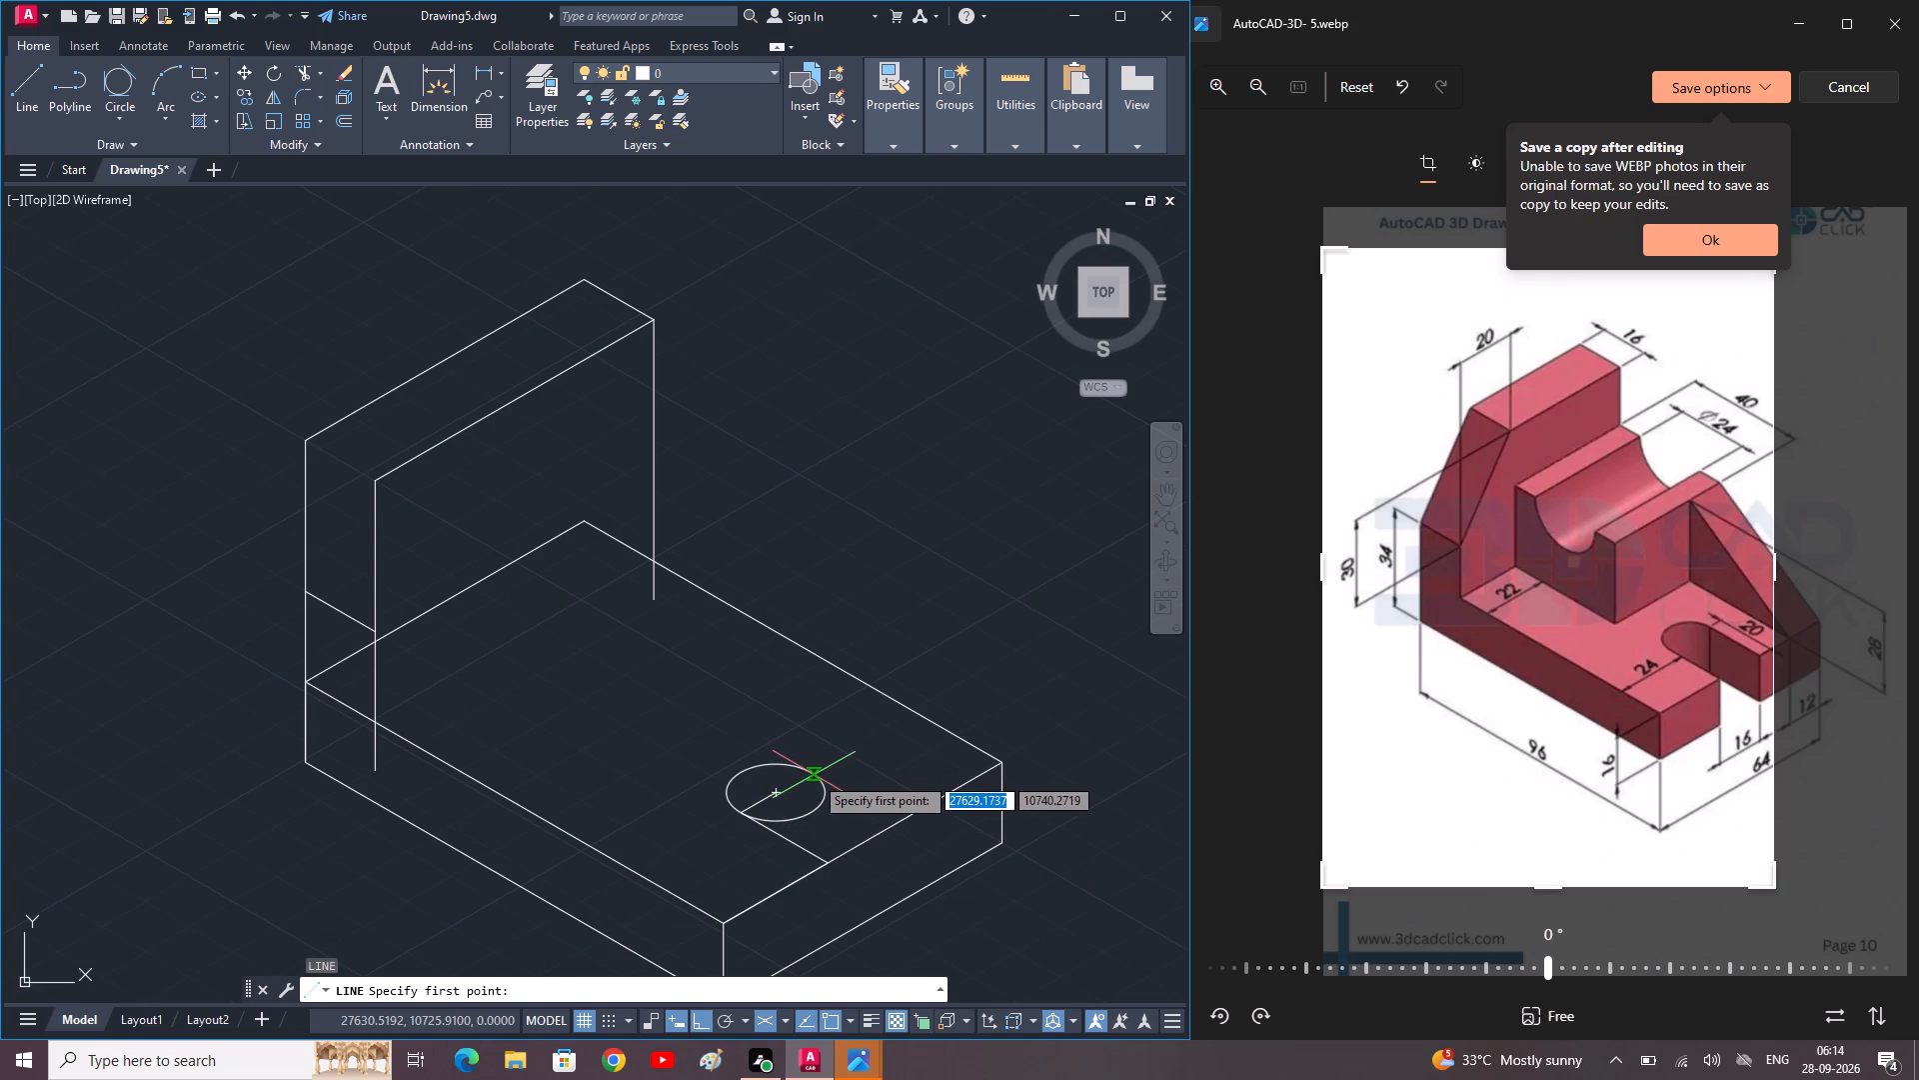
click(815, 775)
click(899, 834)
key(space)
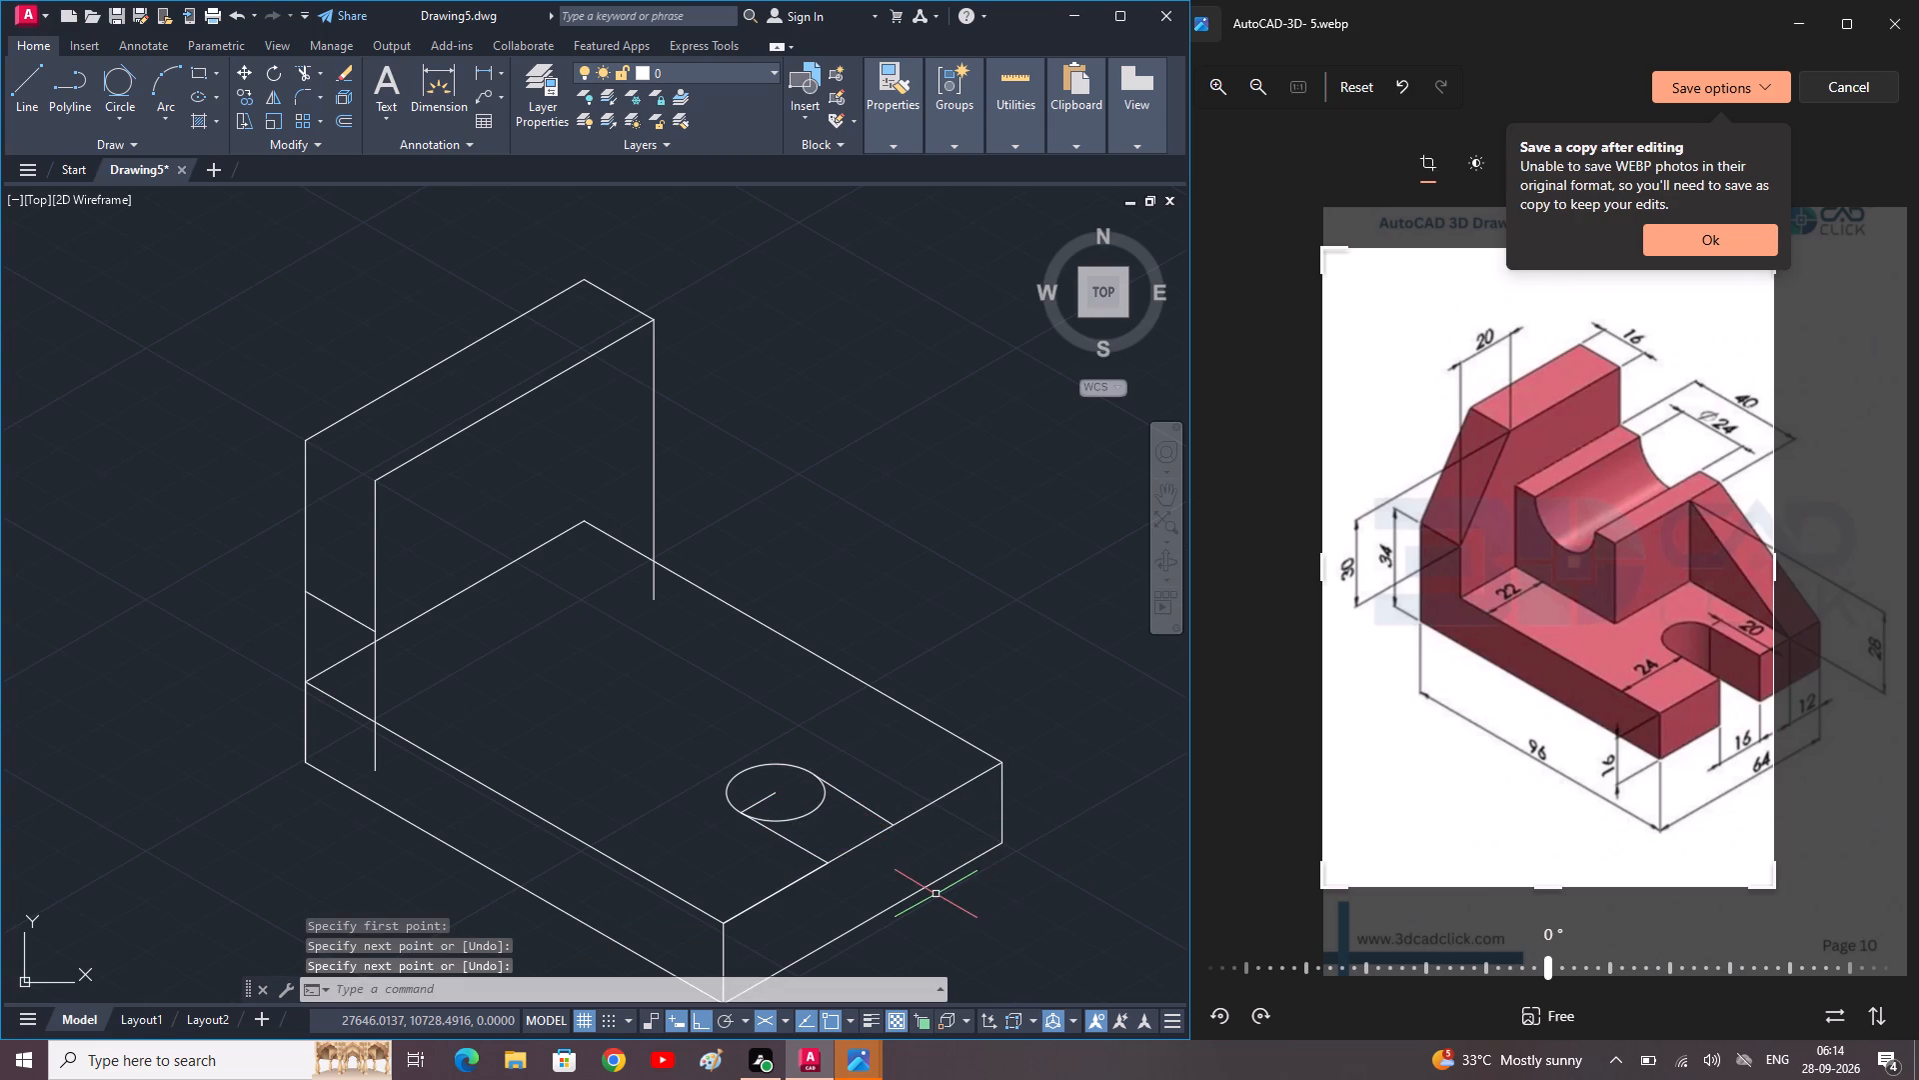
Draw vertical lines down from both slot mouth corners, extending past the base's bottom edge.
middle_drag(926, 894, 822, 822)
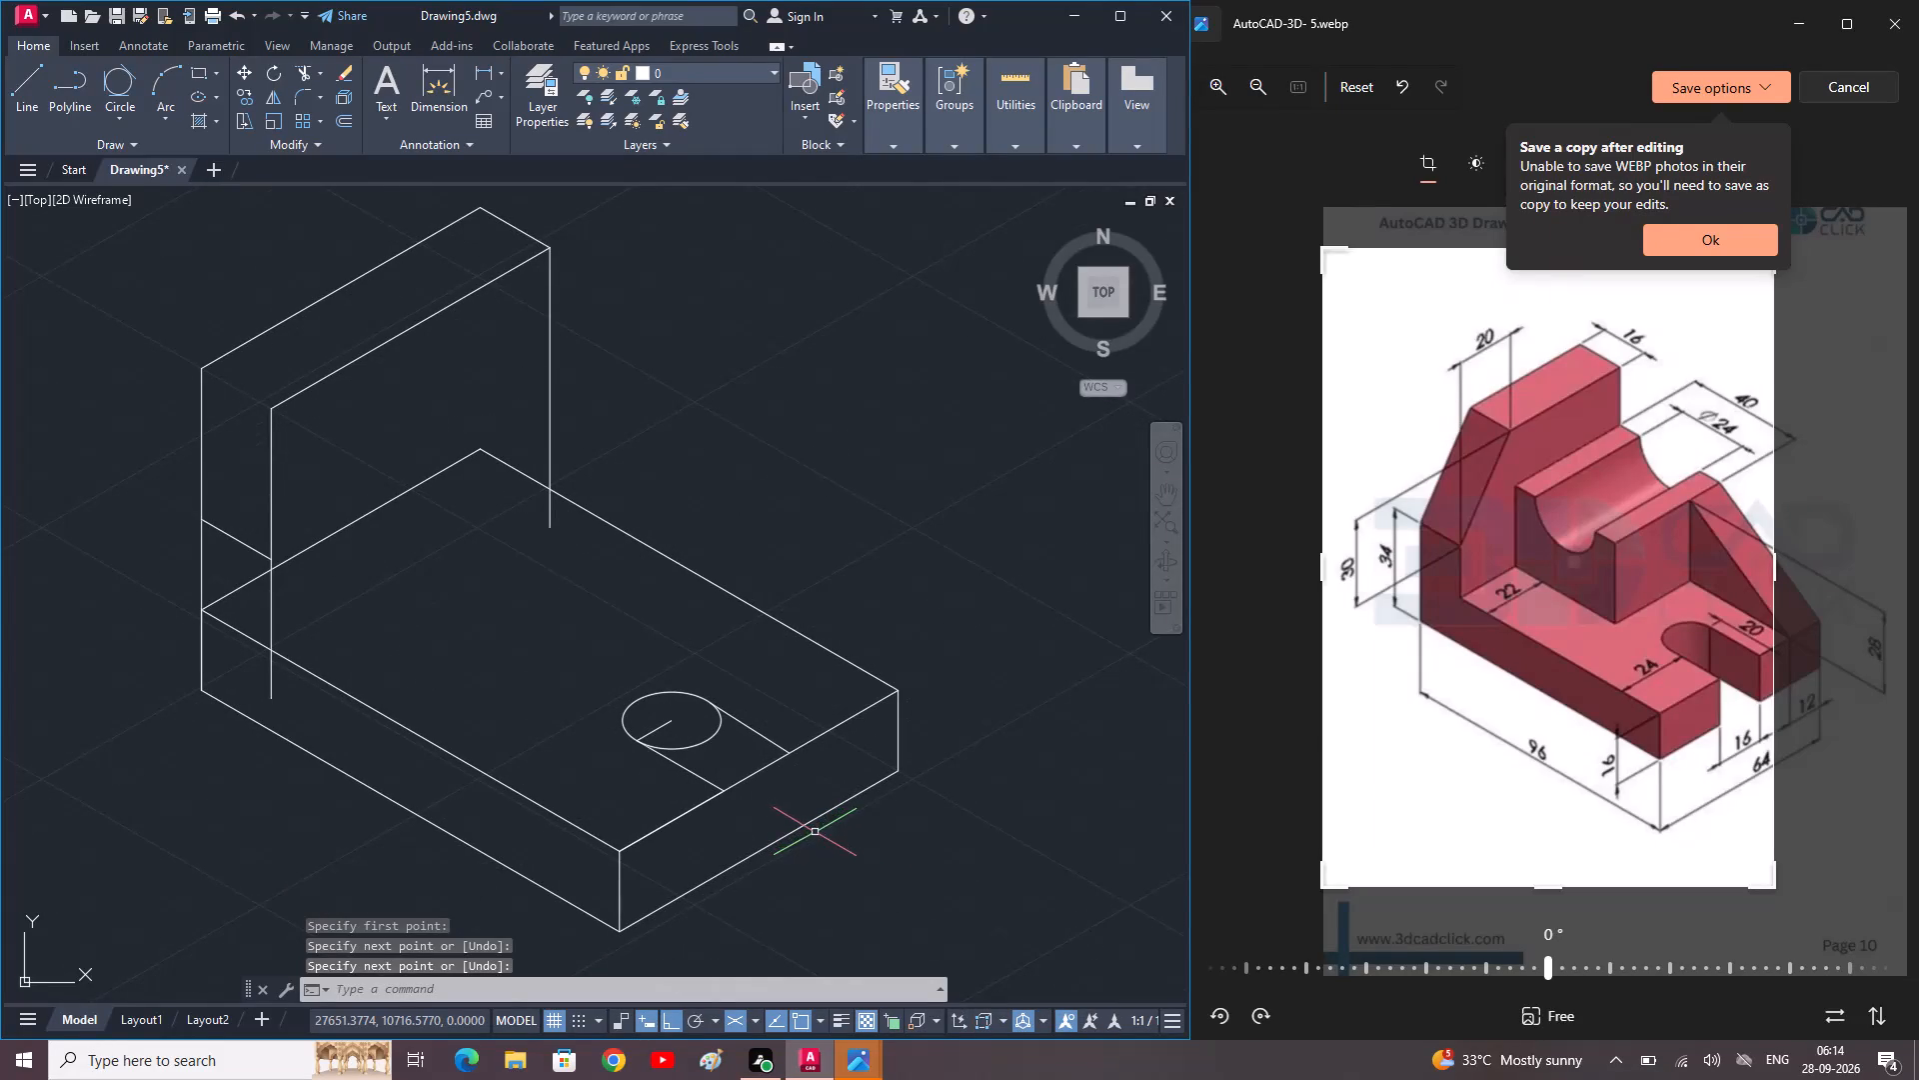
key(l)
key(space)
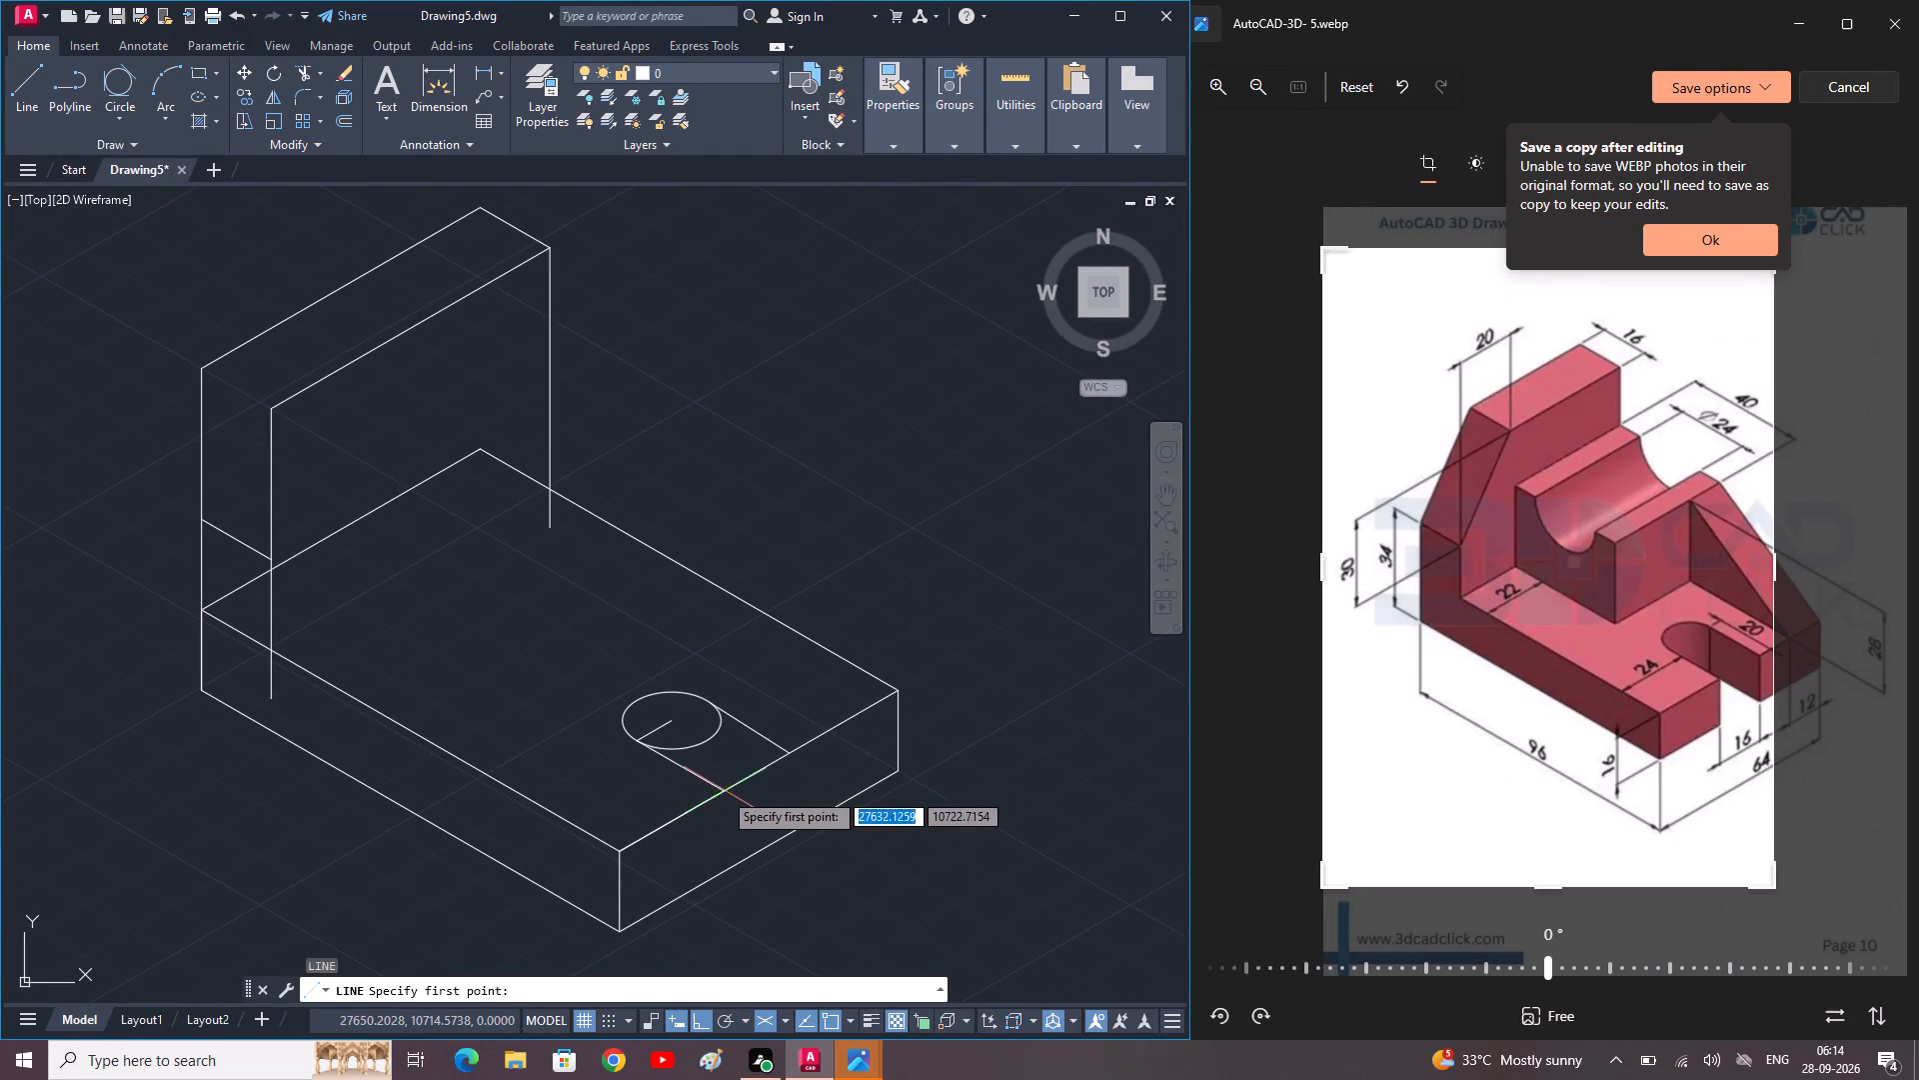
click(719, 792)
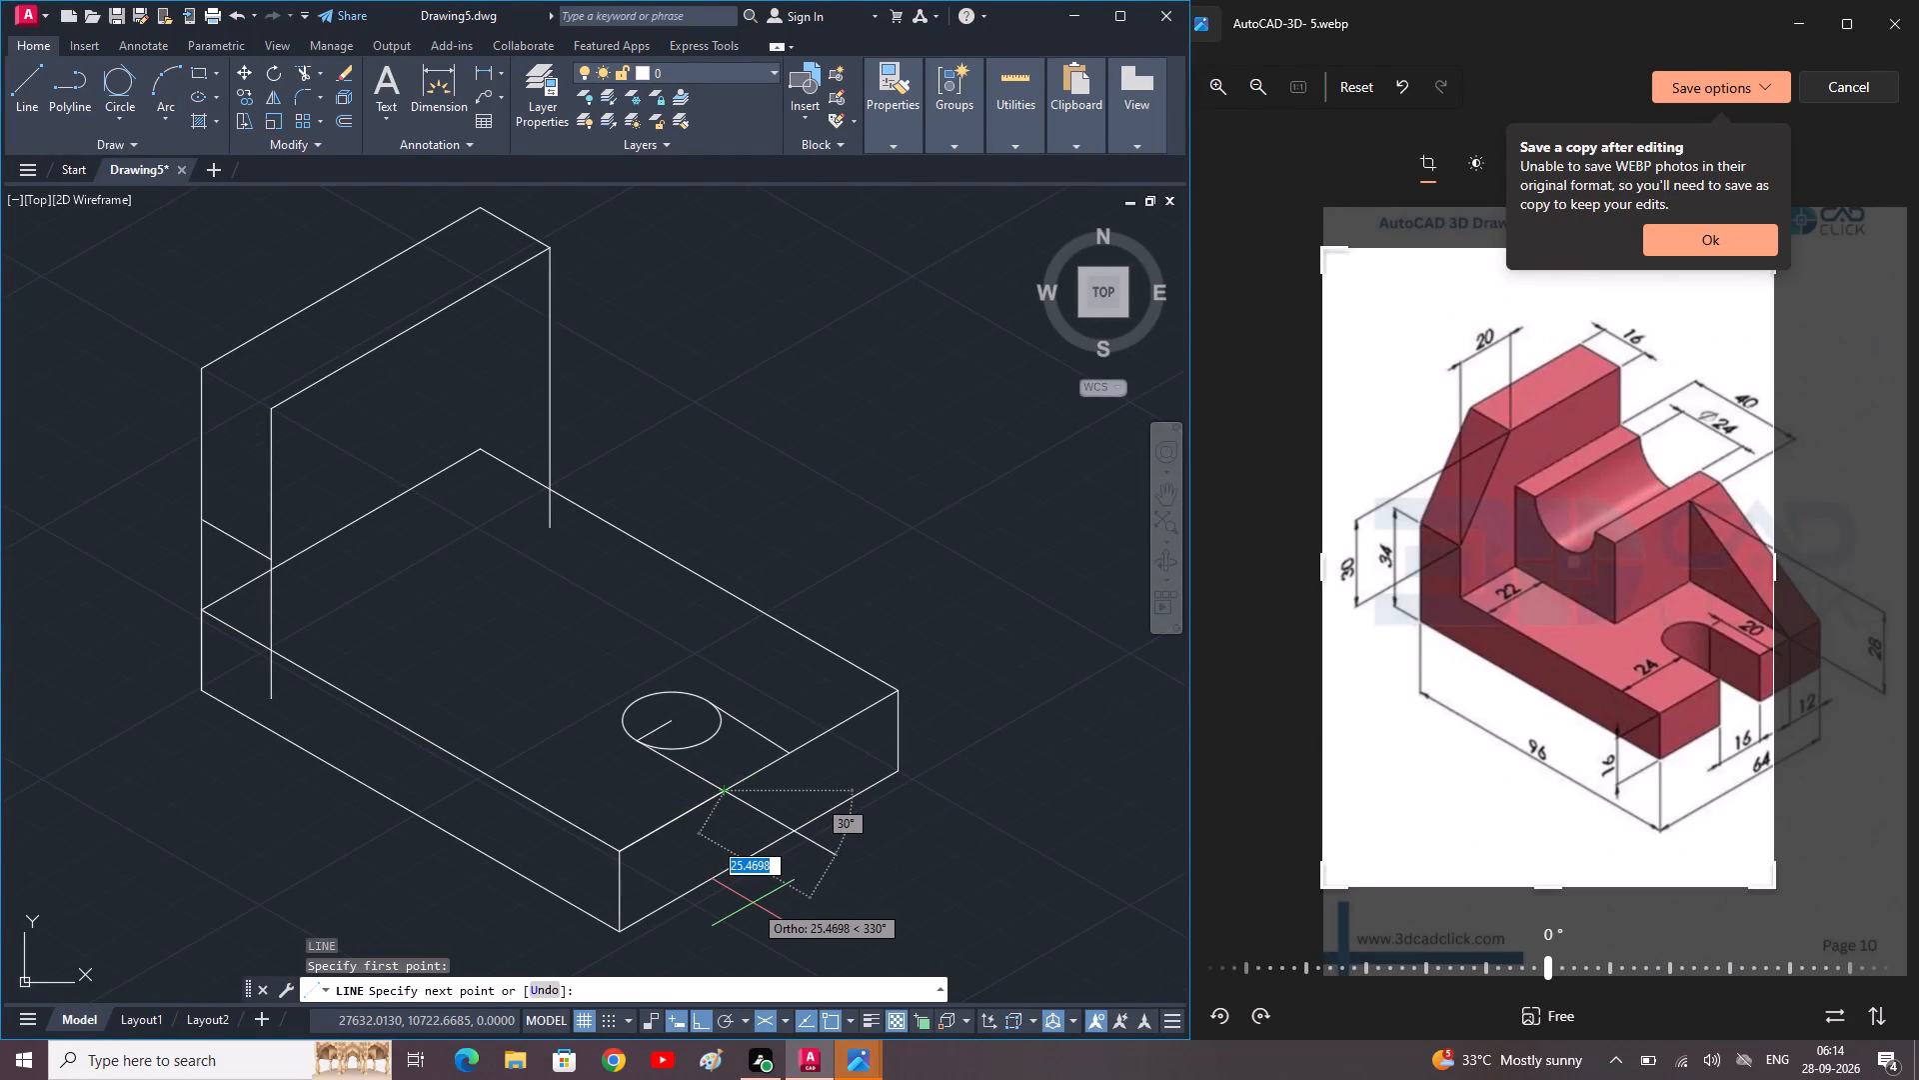
key(F5)
click(752, 924)
key(space)
key(space)
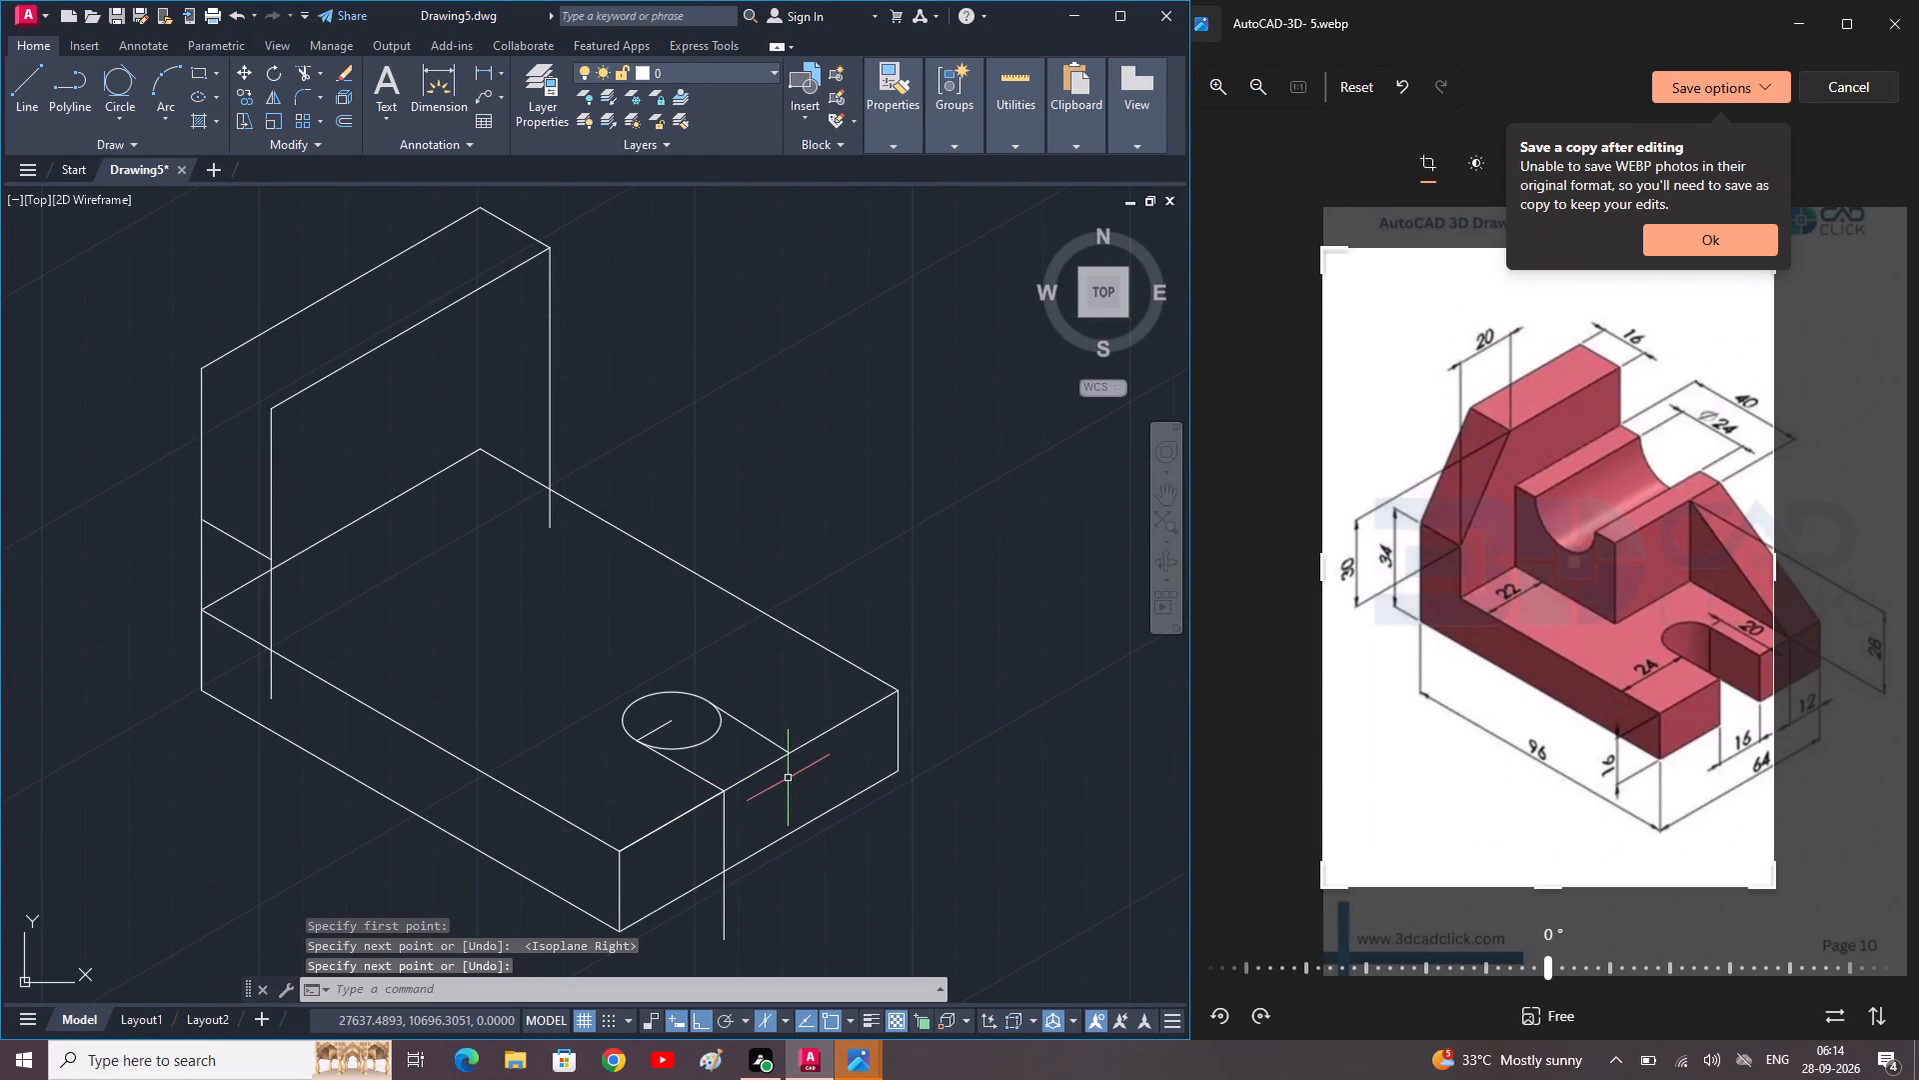
click(796, 749)
click(843, 907)
key(space)
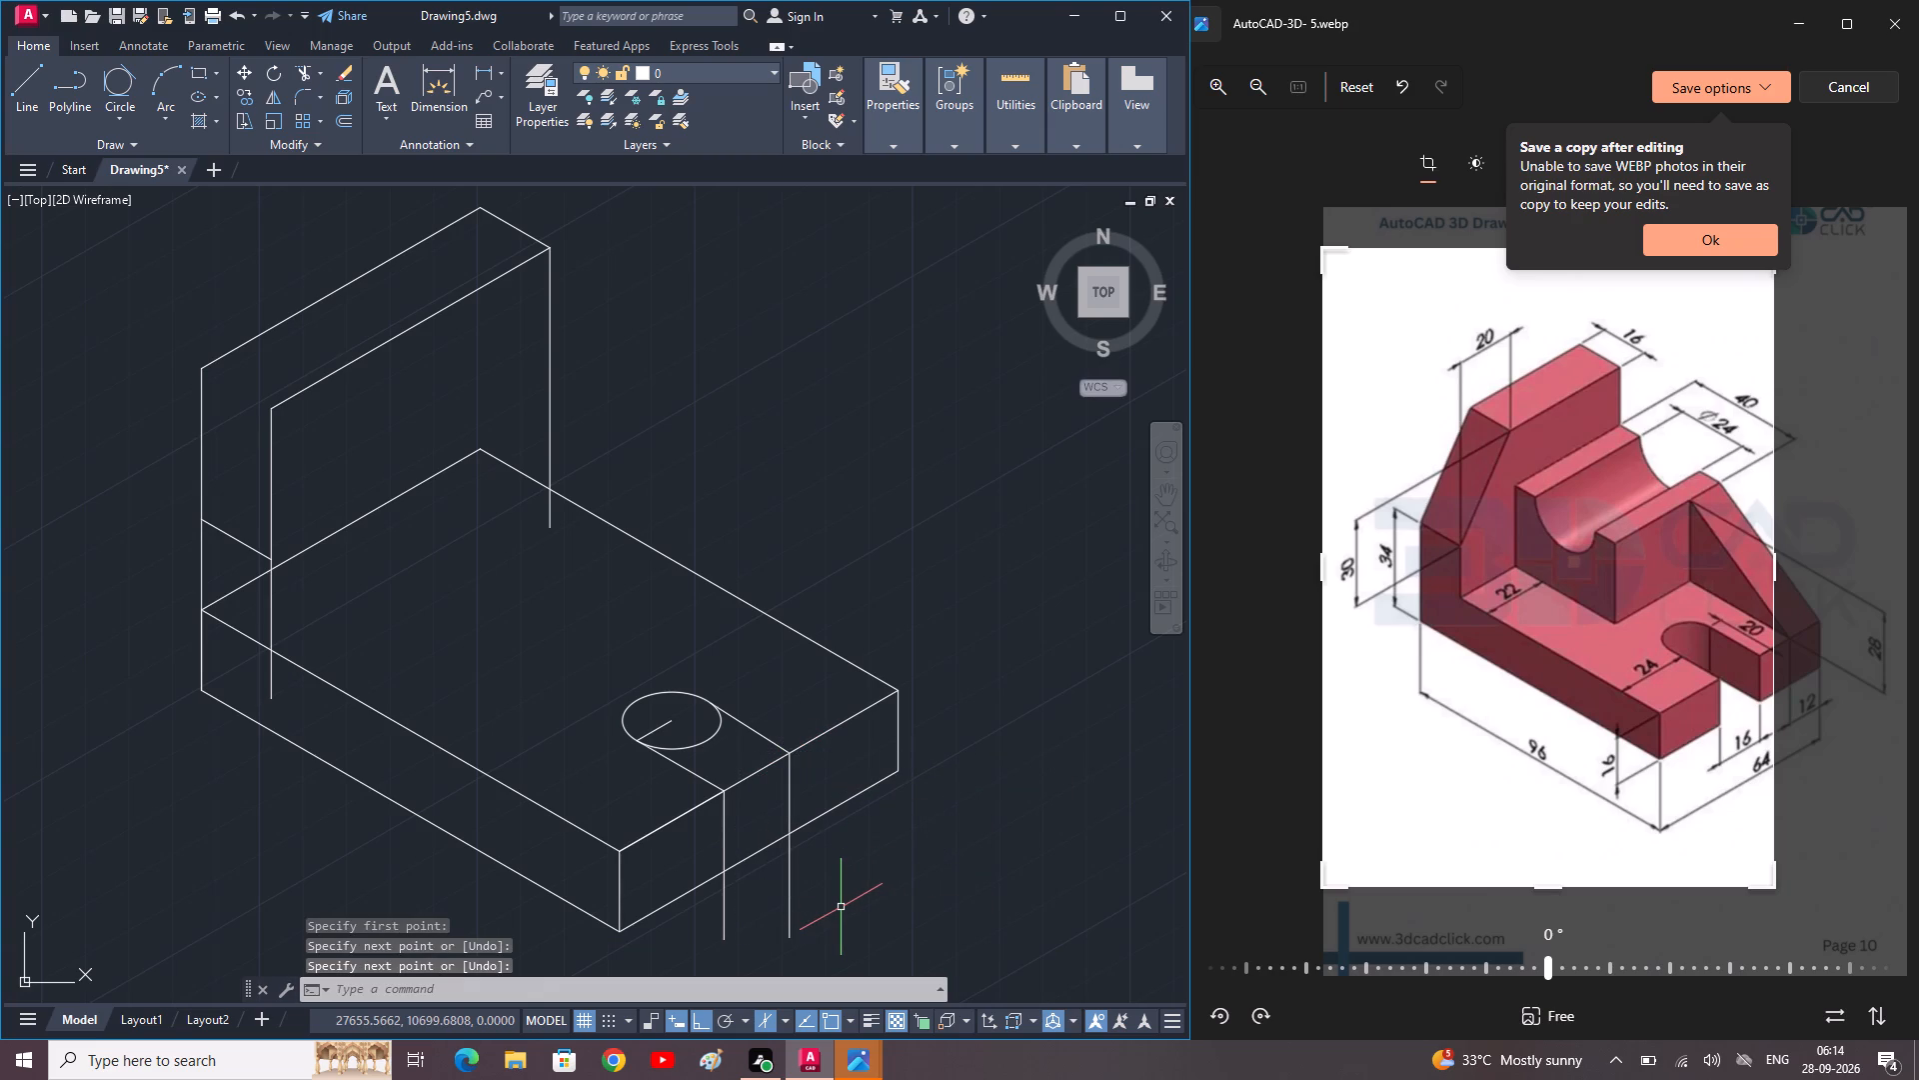
Trim the isocircle's inner part, the edges across the slot mouth, the 8-unit helper line and the overrunning vertical ends.
text(tr)
key(space)
drag(664, 714, 712, 773)
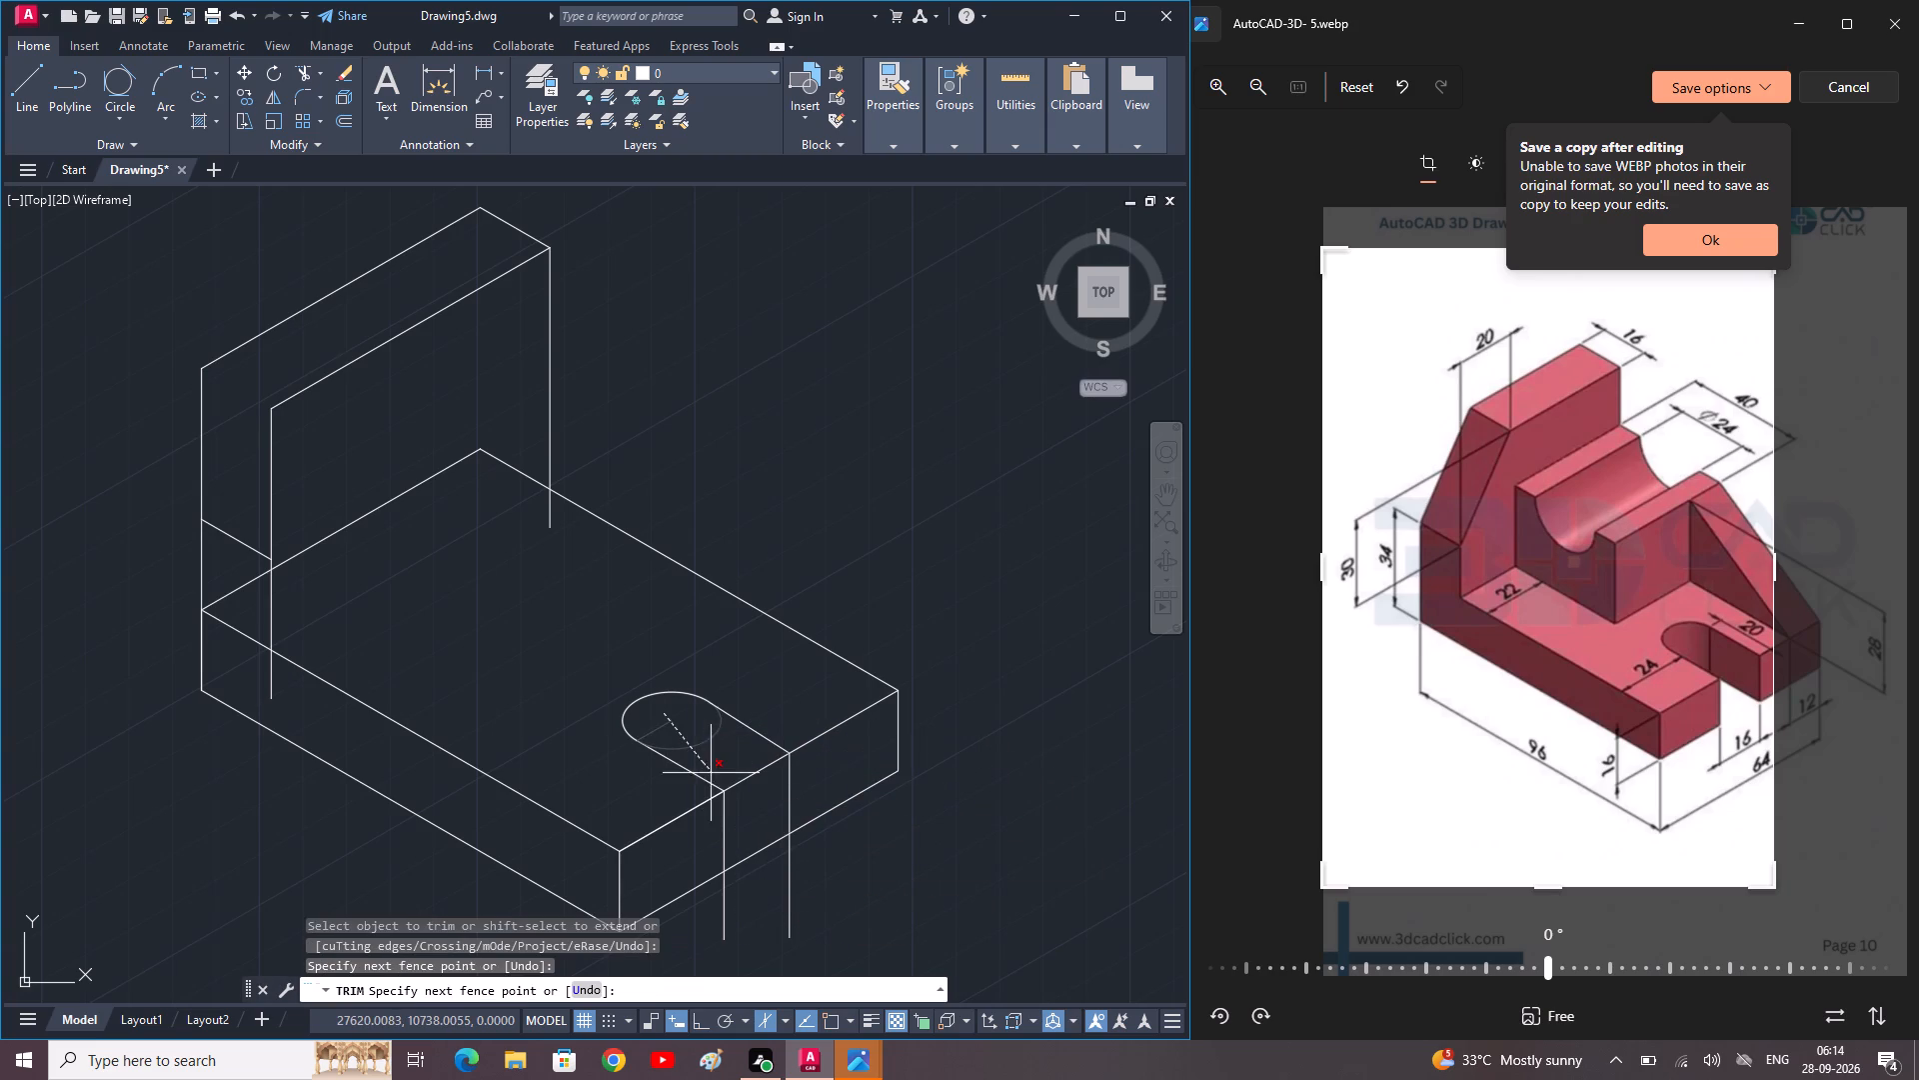
drag(712, 773, 721, 780)
drag(727, 760, 762, 838)
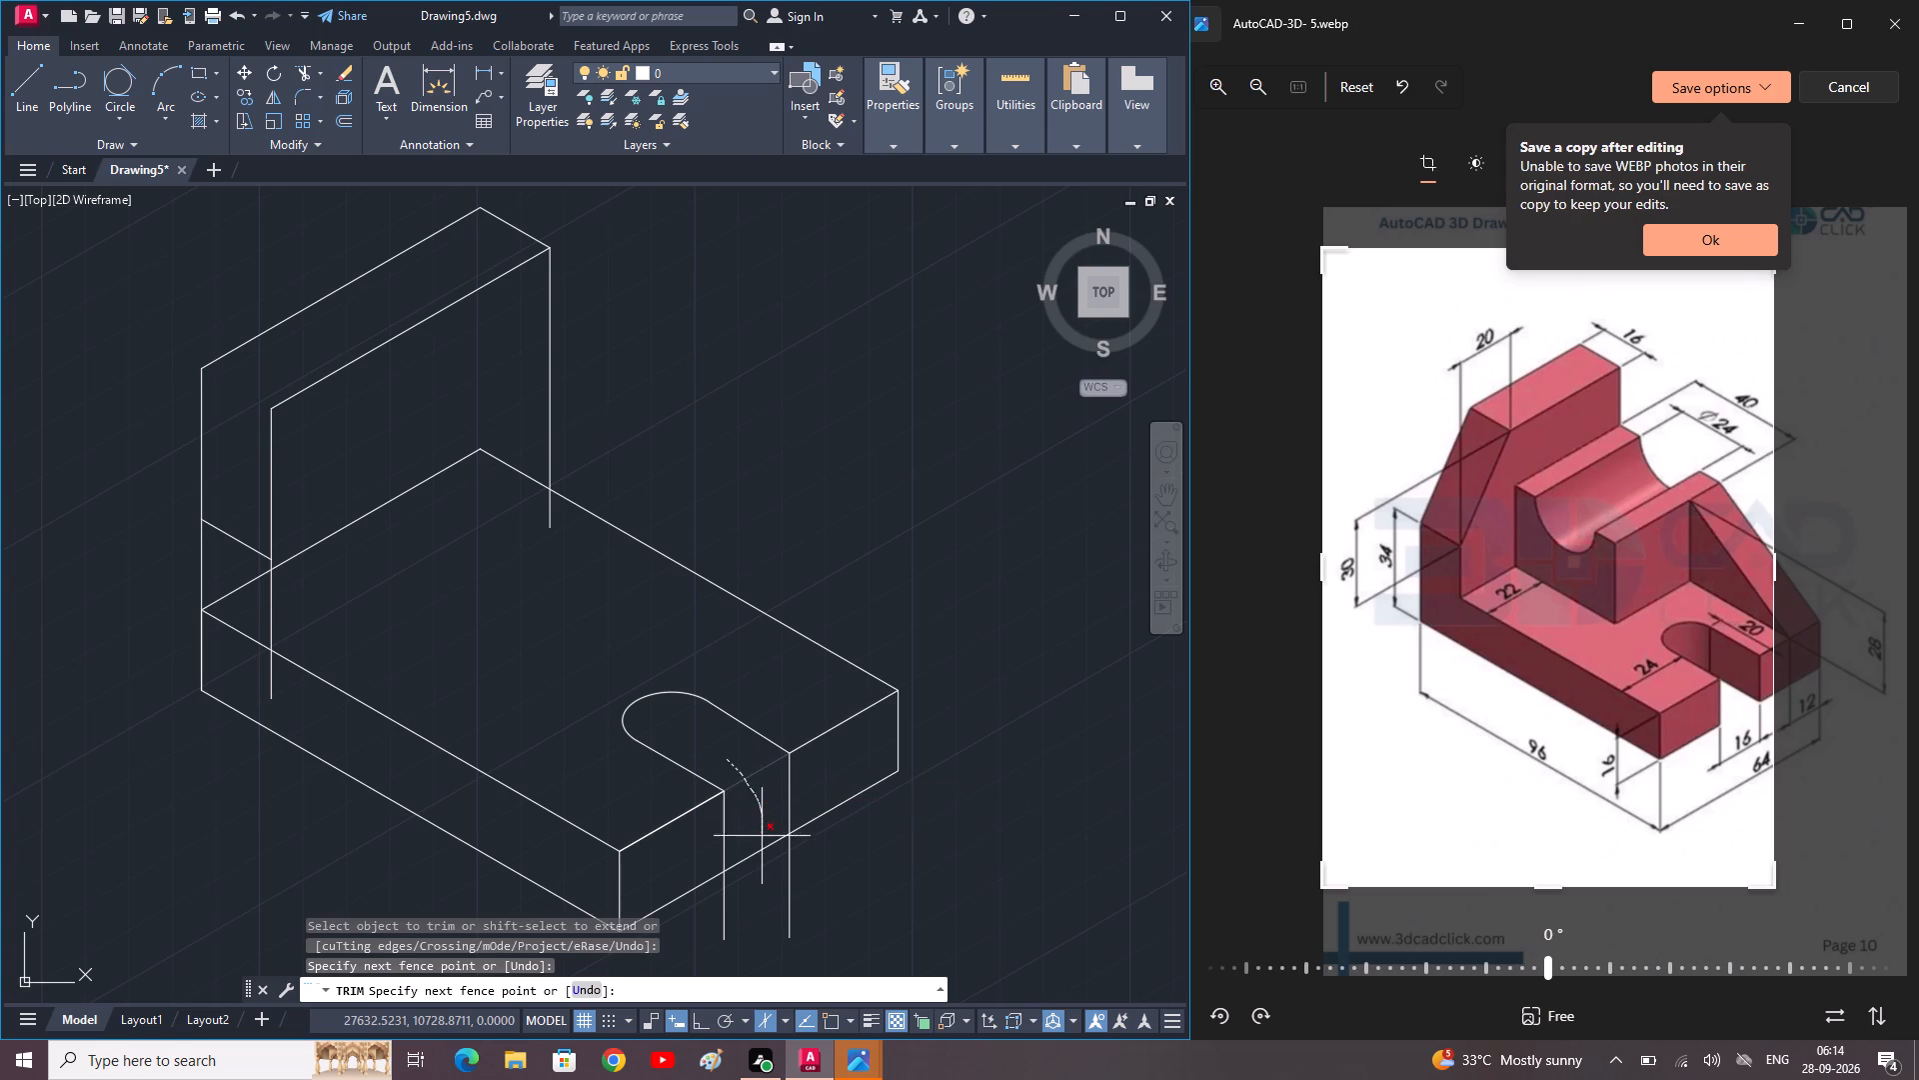
drag(762, 838, 762, 897)
drag(814, 851, 741, 898)
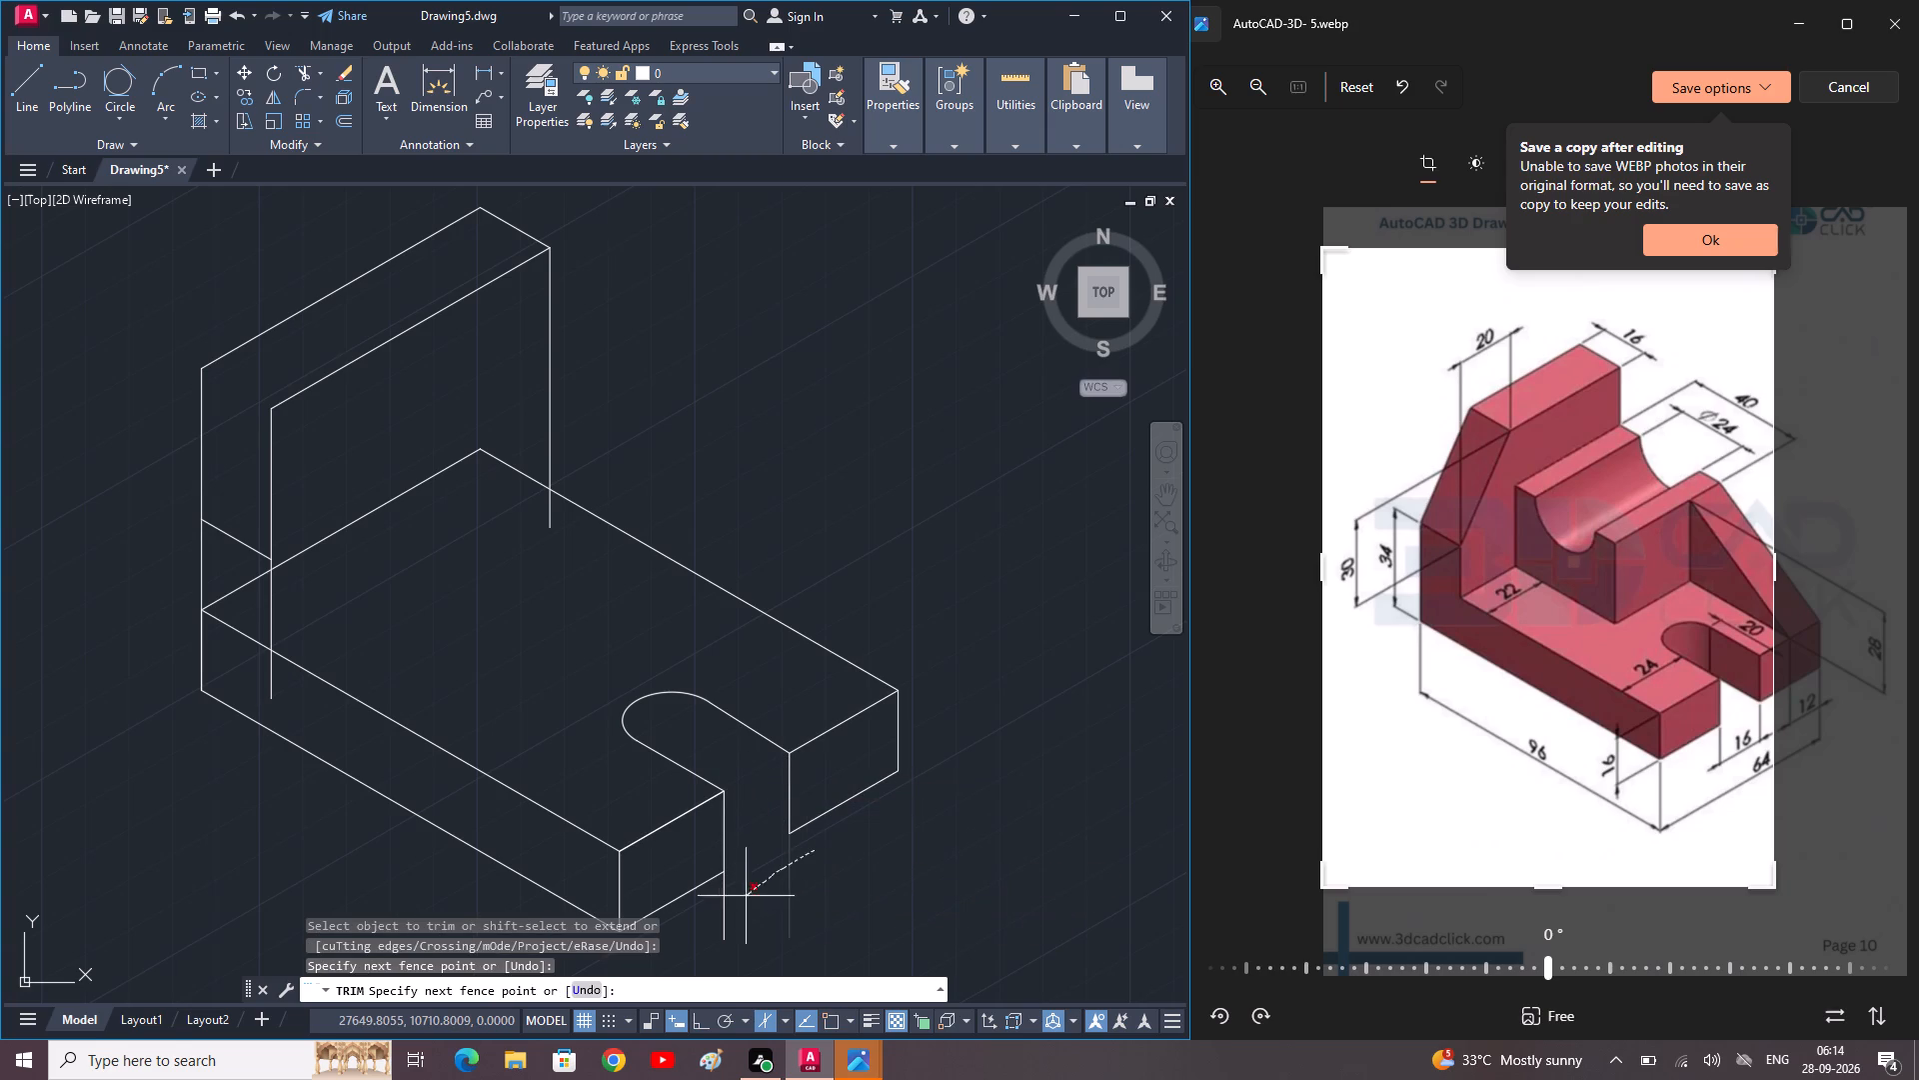
drag(741, 898, 690, 924)
middle_drag(790, 883, 770, 900)
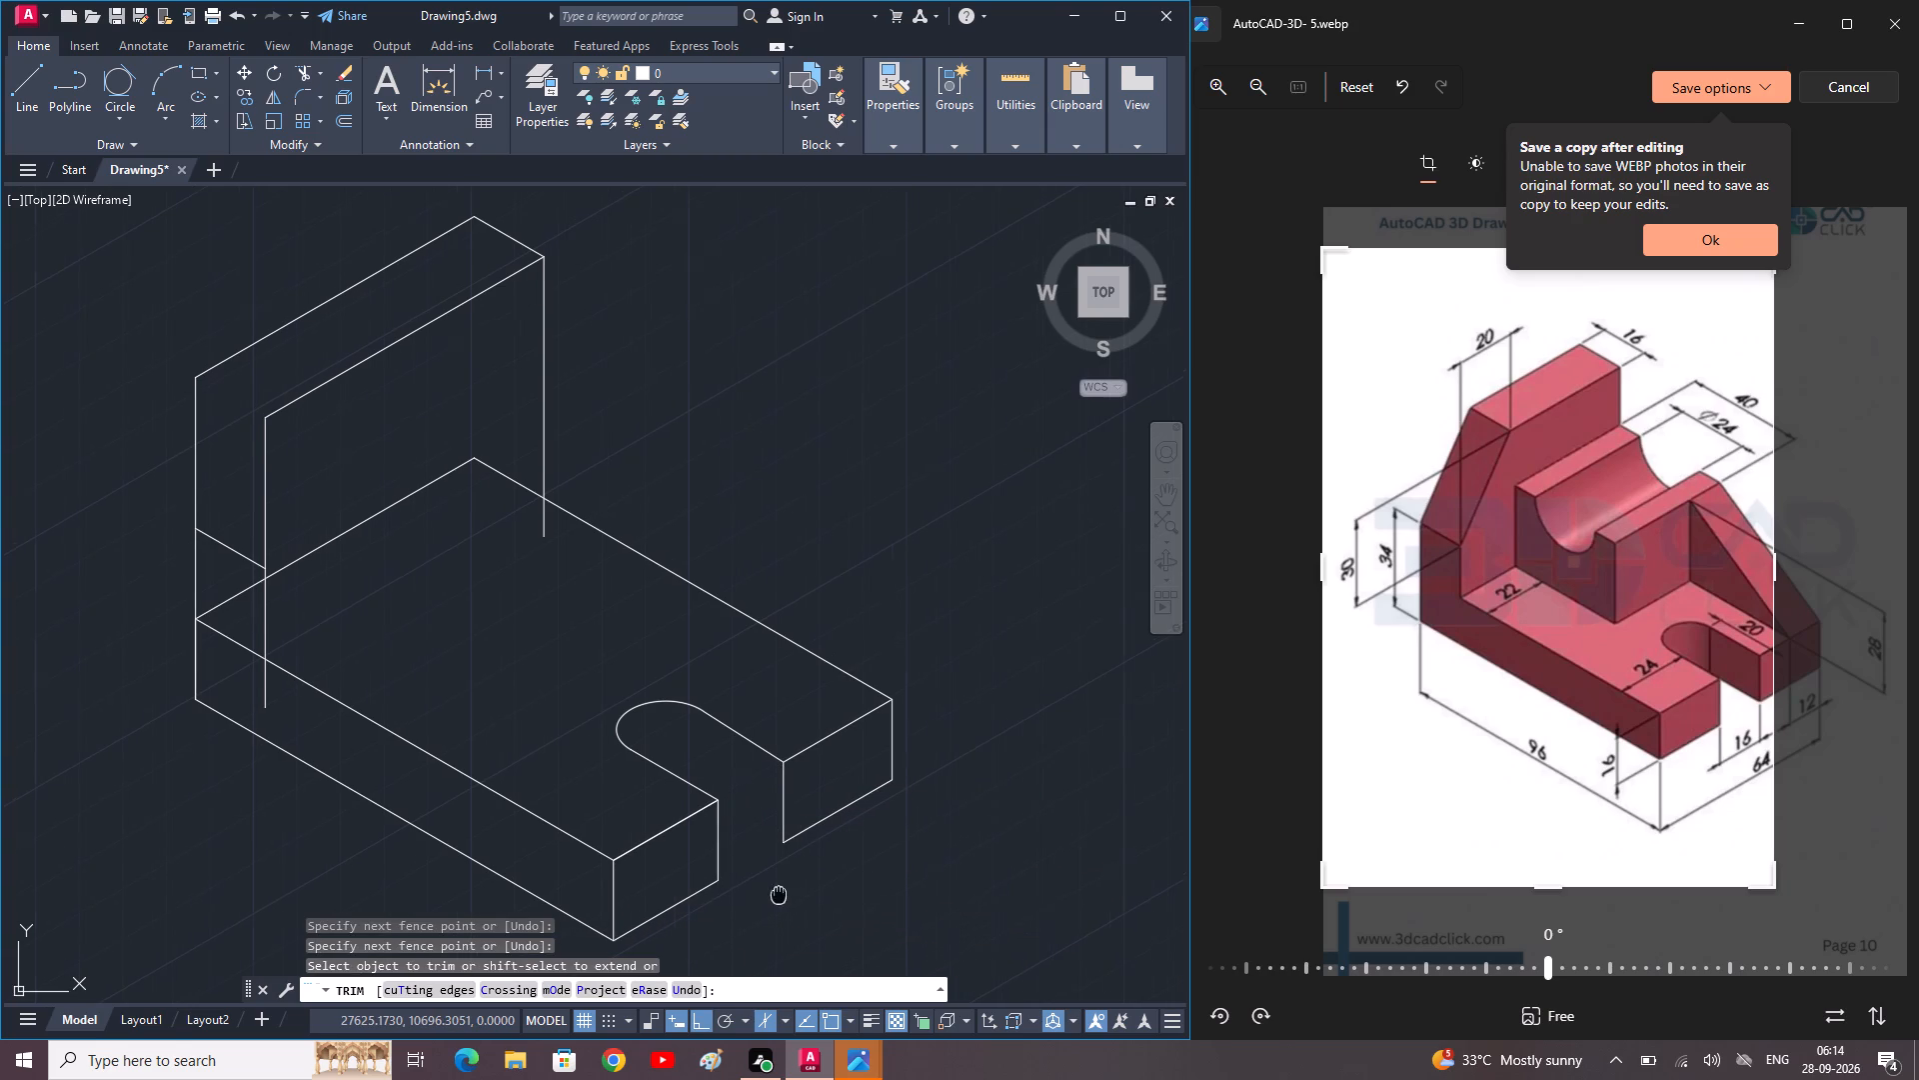
middle_drag(770, 900, 754, 908)
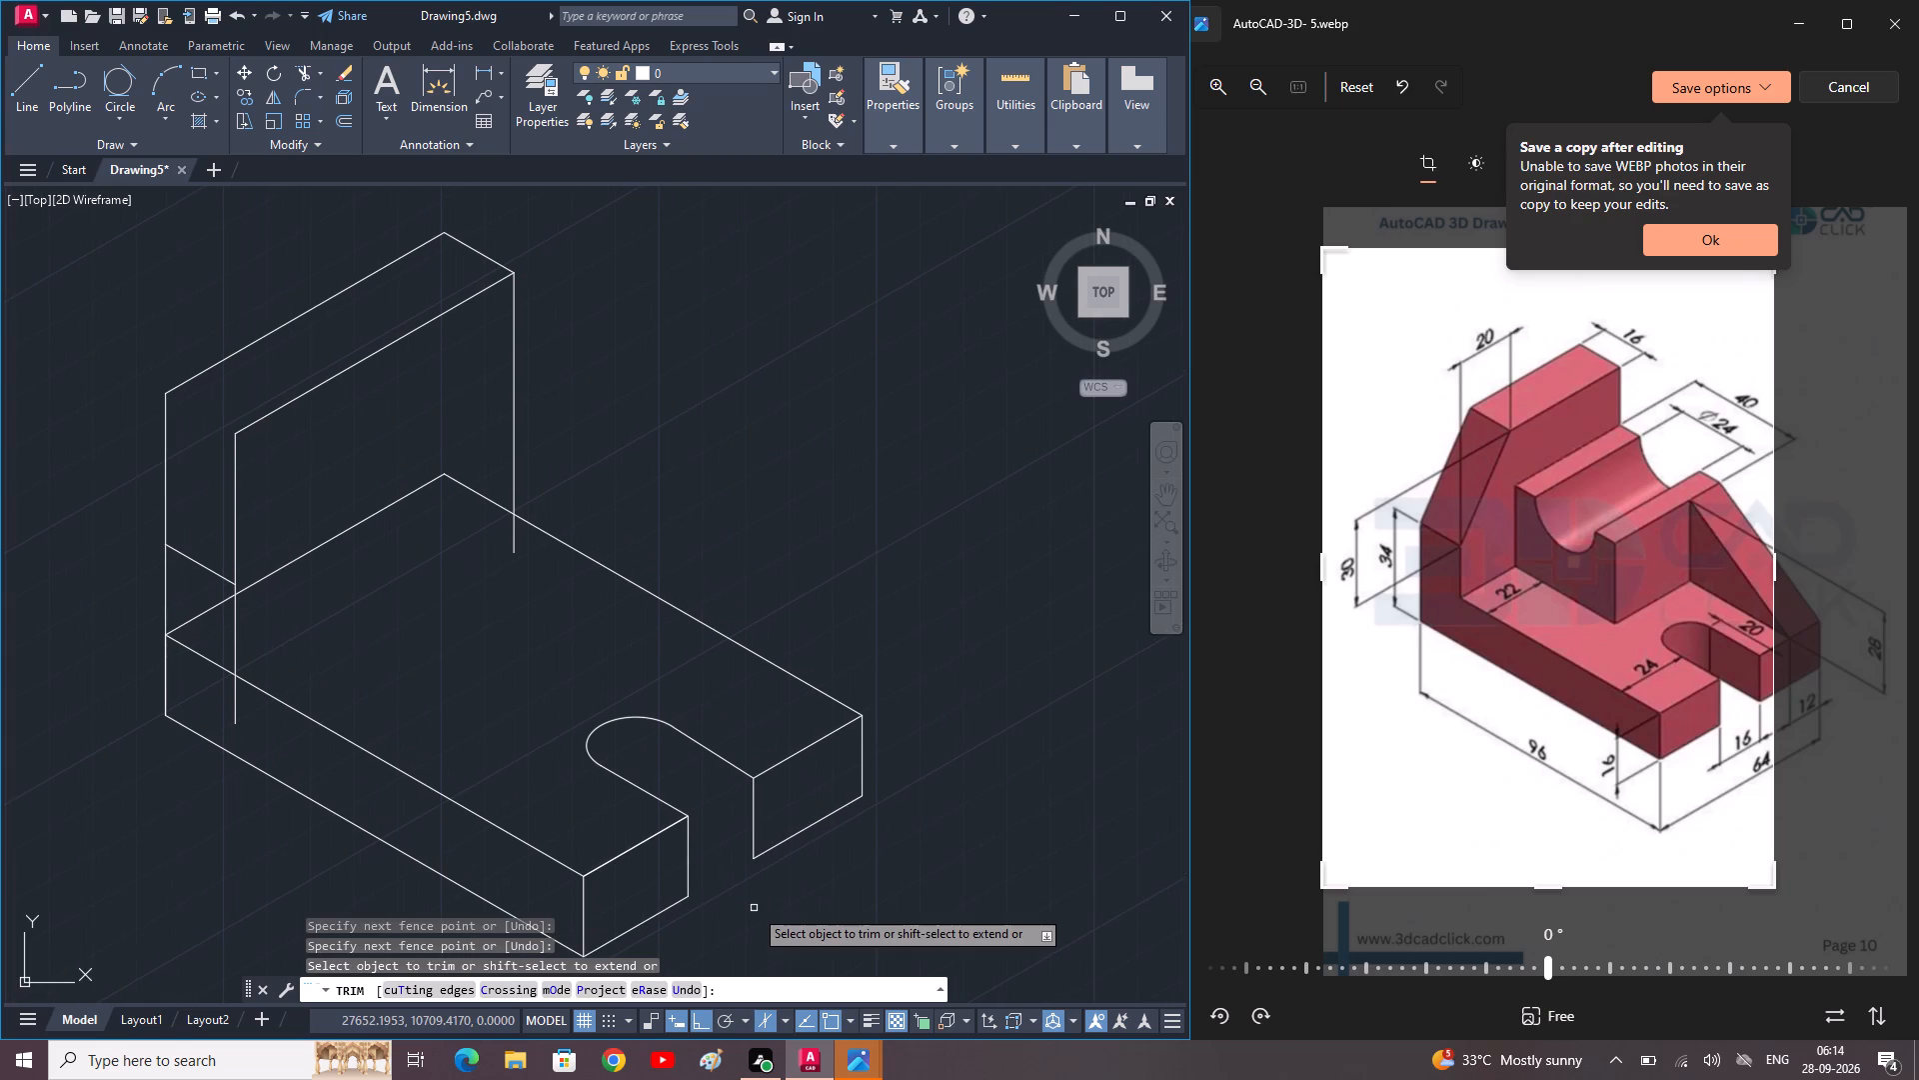
key(Escape)
key(Escape)
key(Escape)
Copy the slot outline's arc and two side lines 16 units straight down.
drag(732, 708, 654, 709)
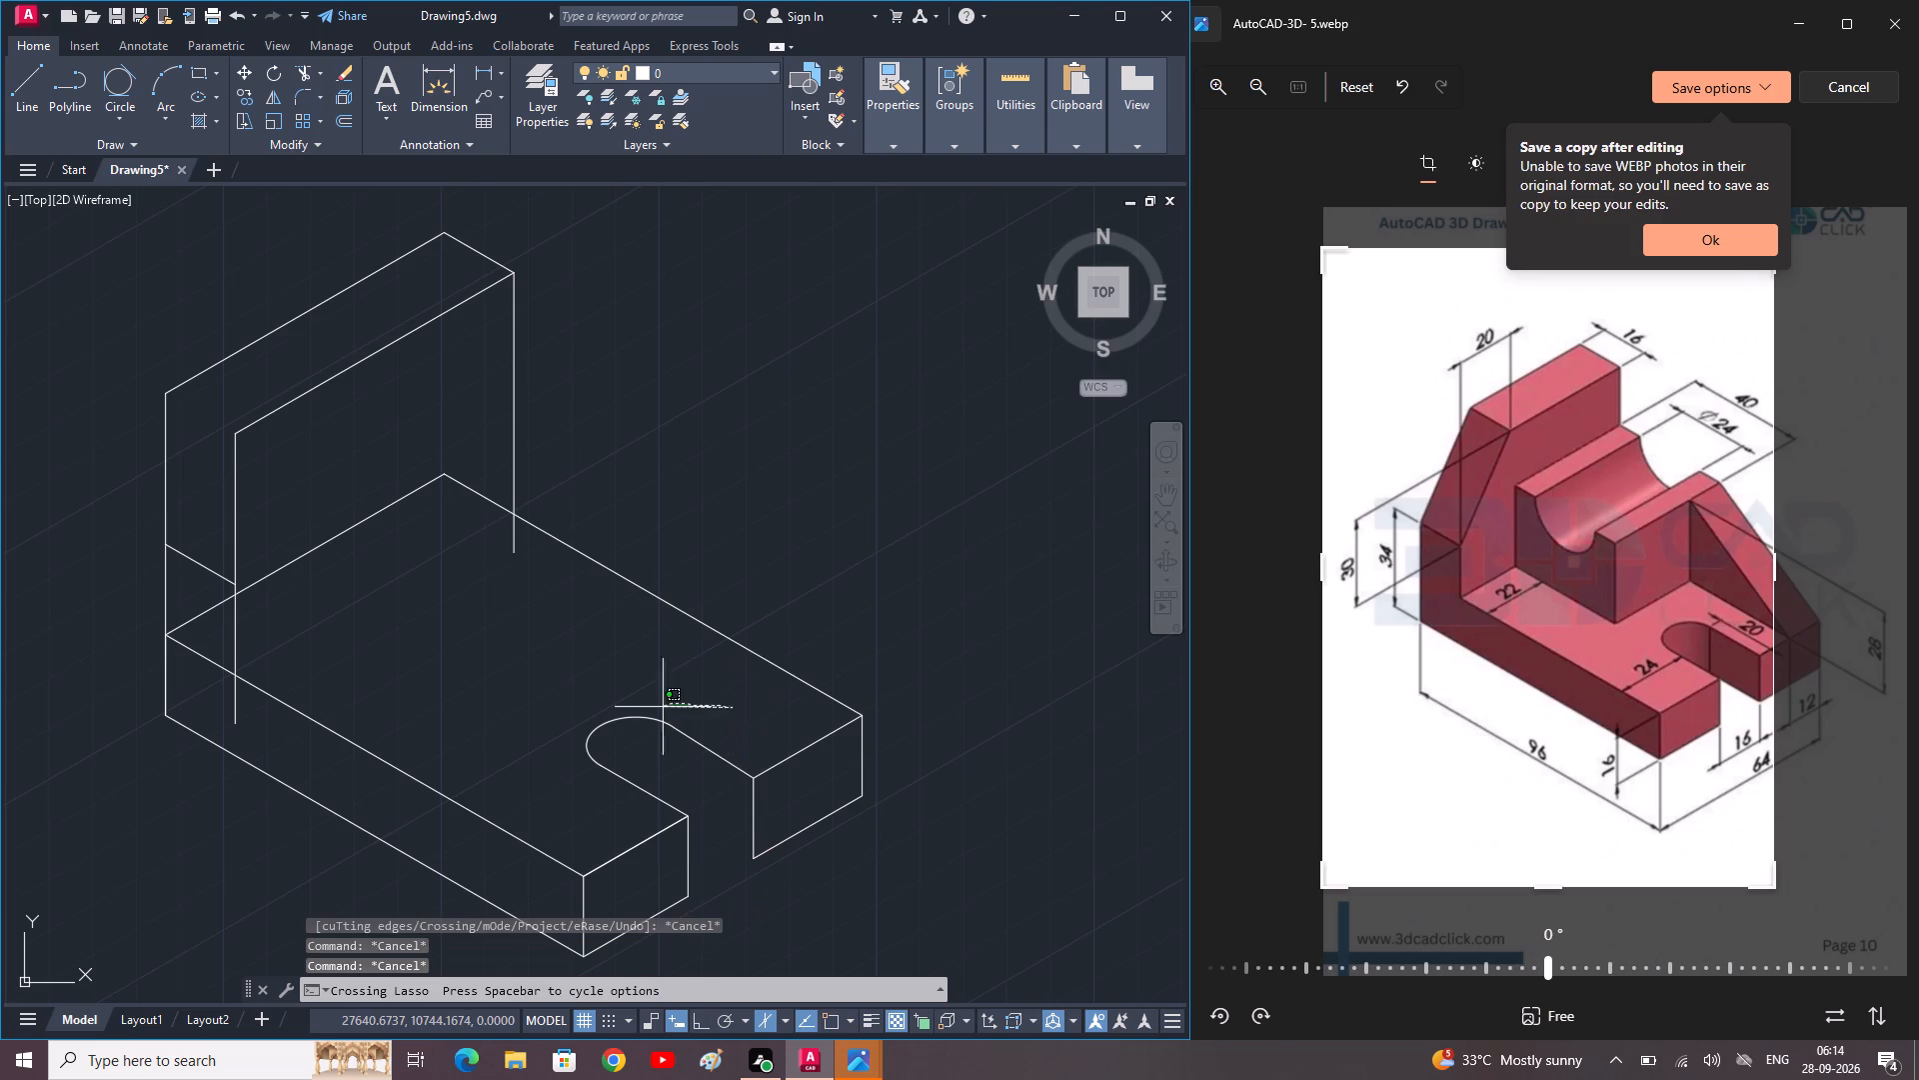
drag(654, 709, 615, 809)
key(c)
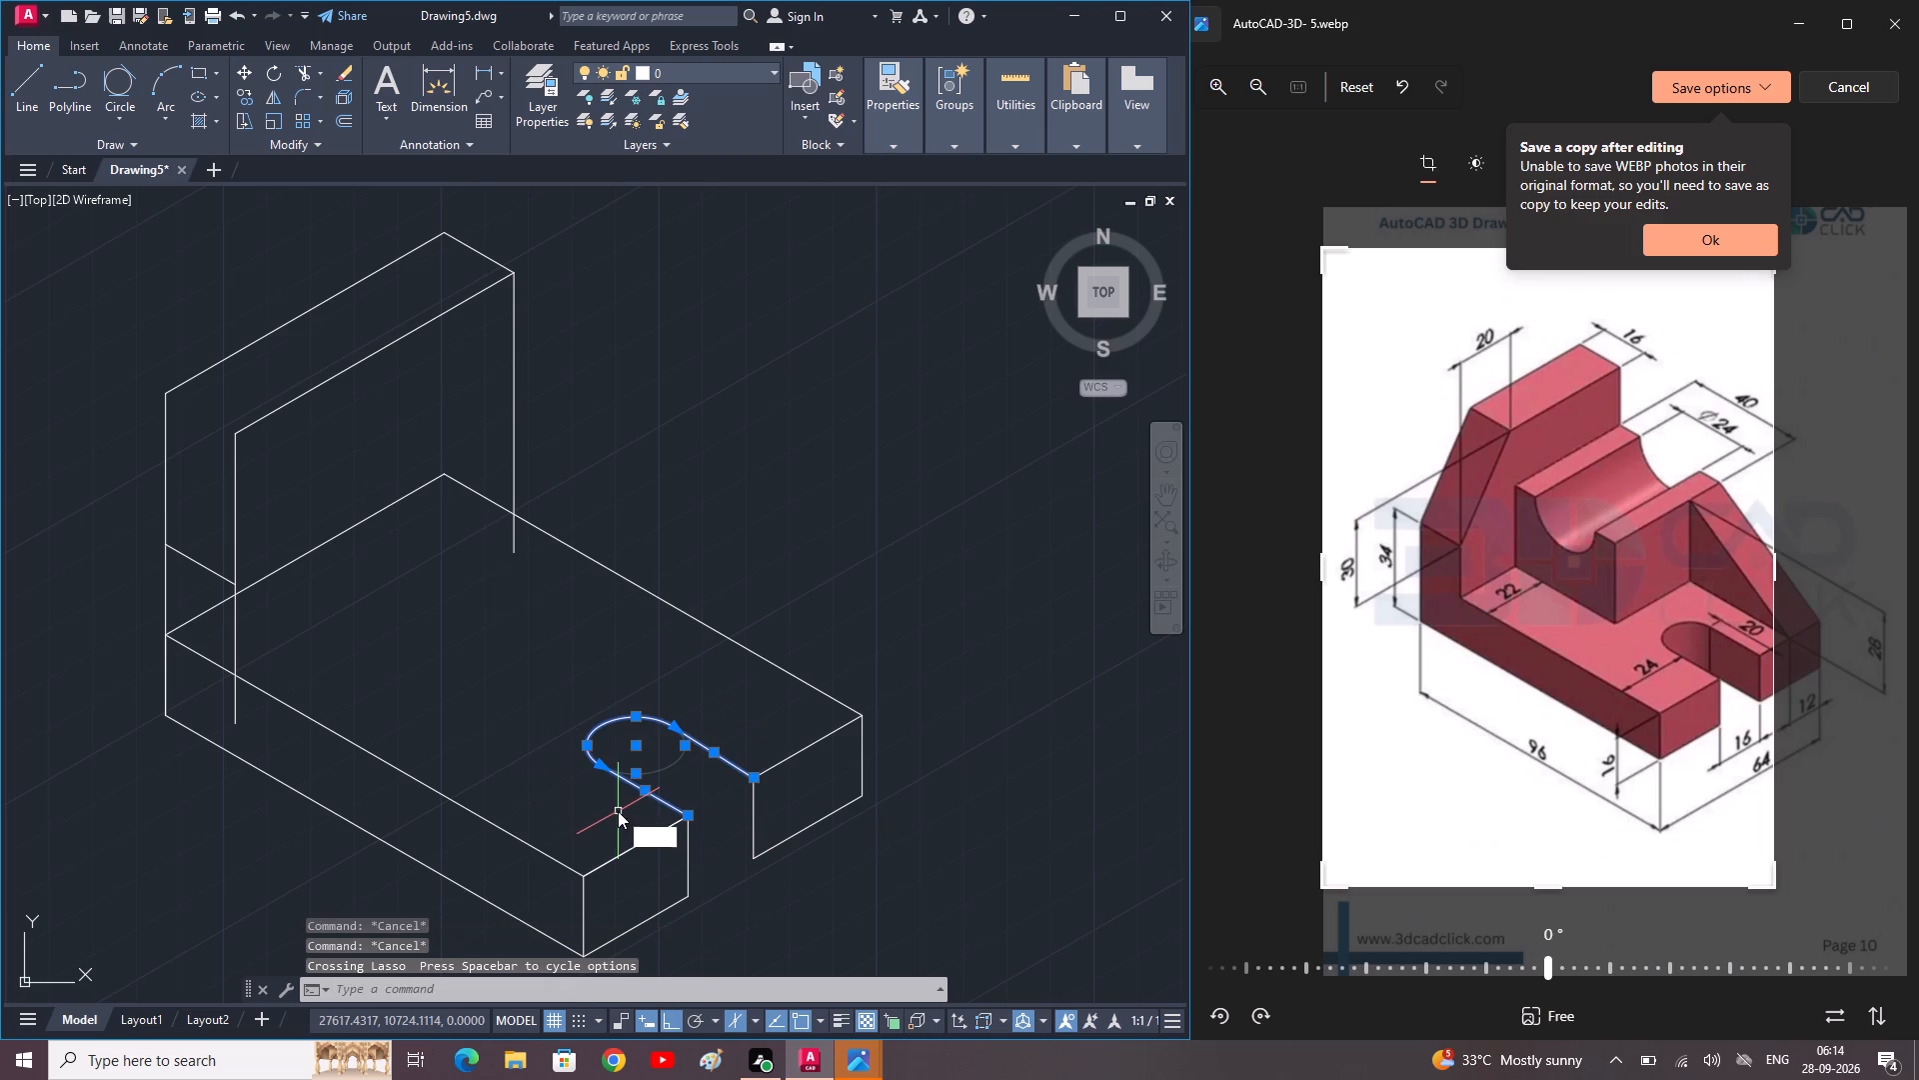
text(o)
key(space)
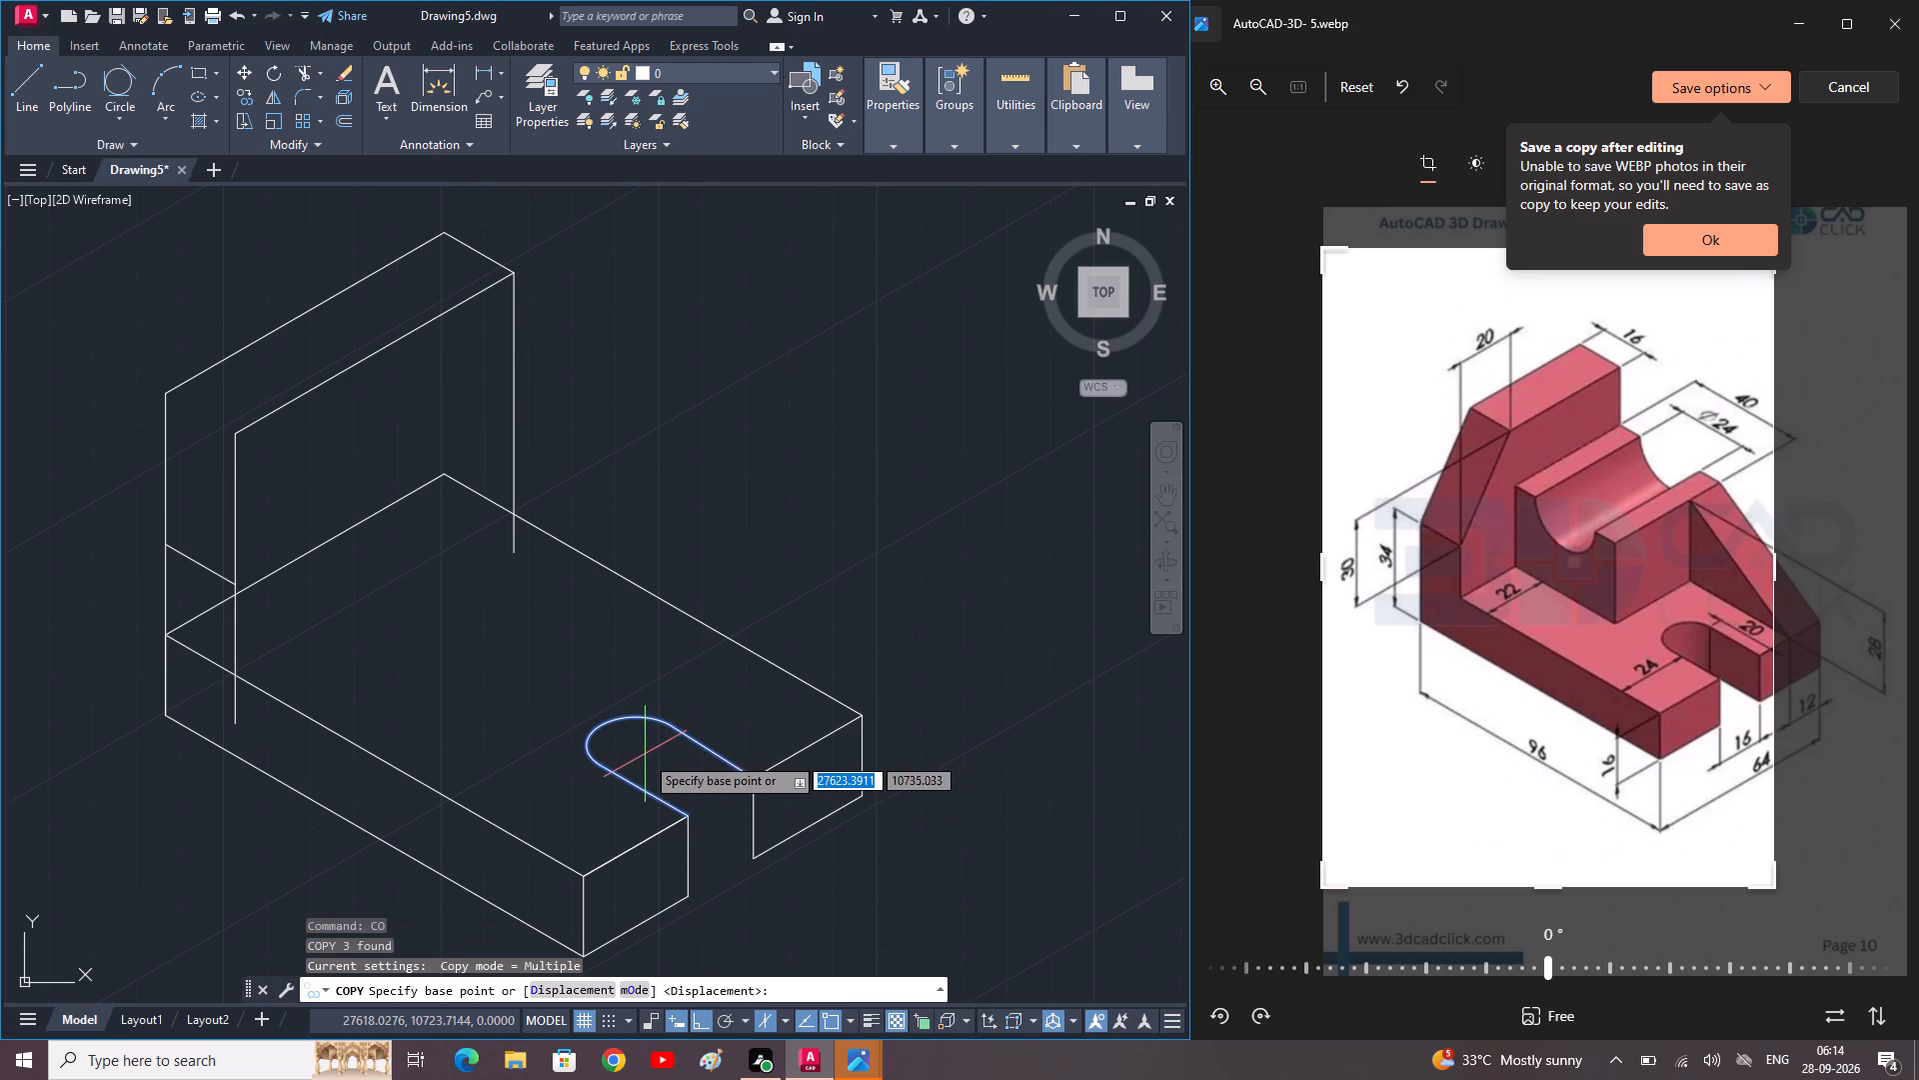
click(635, 748)
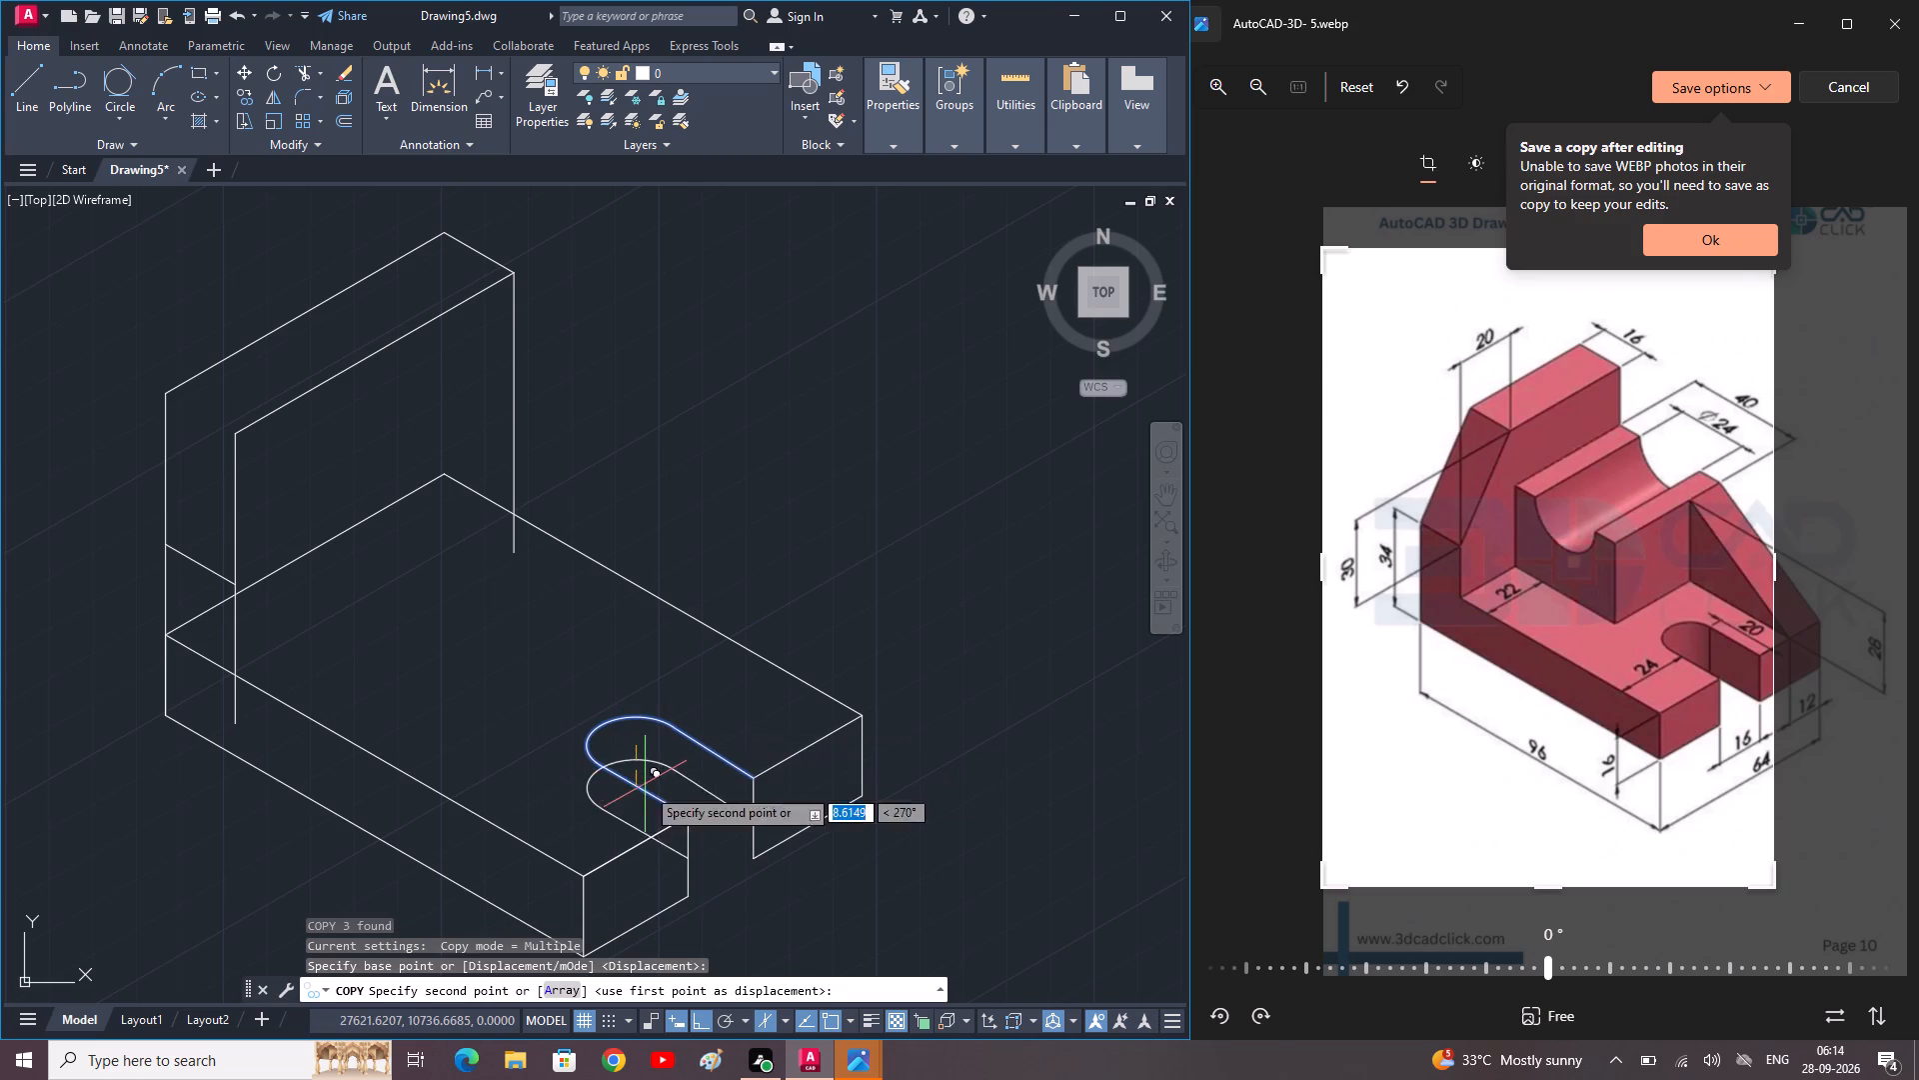
key(1)
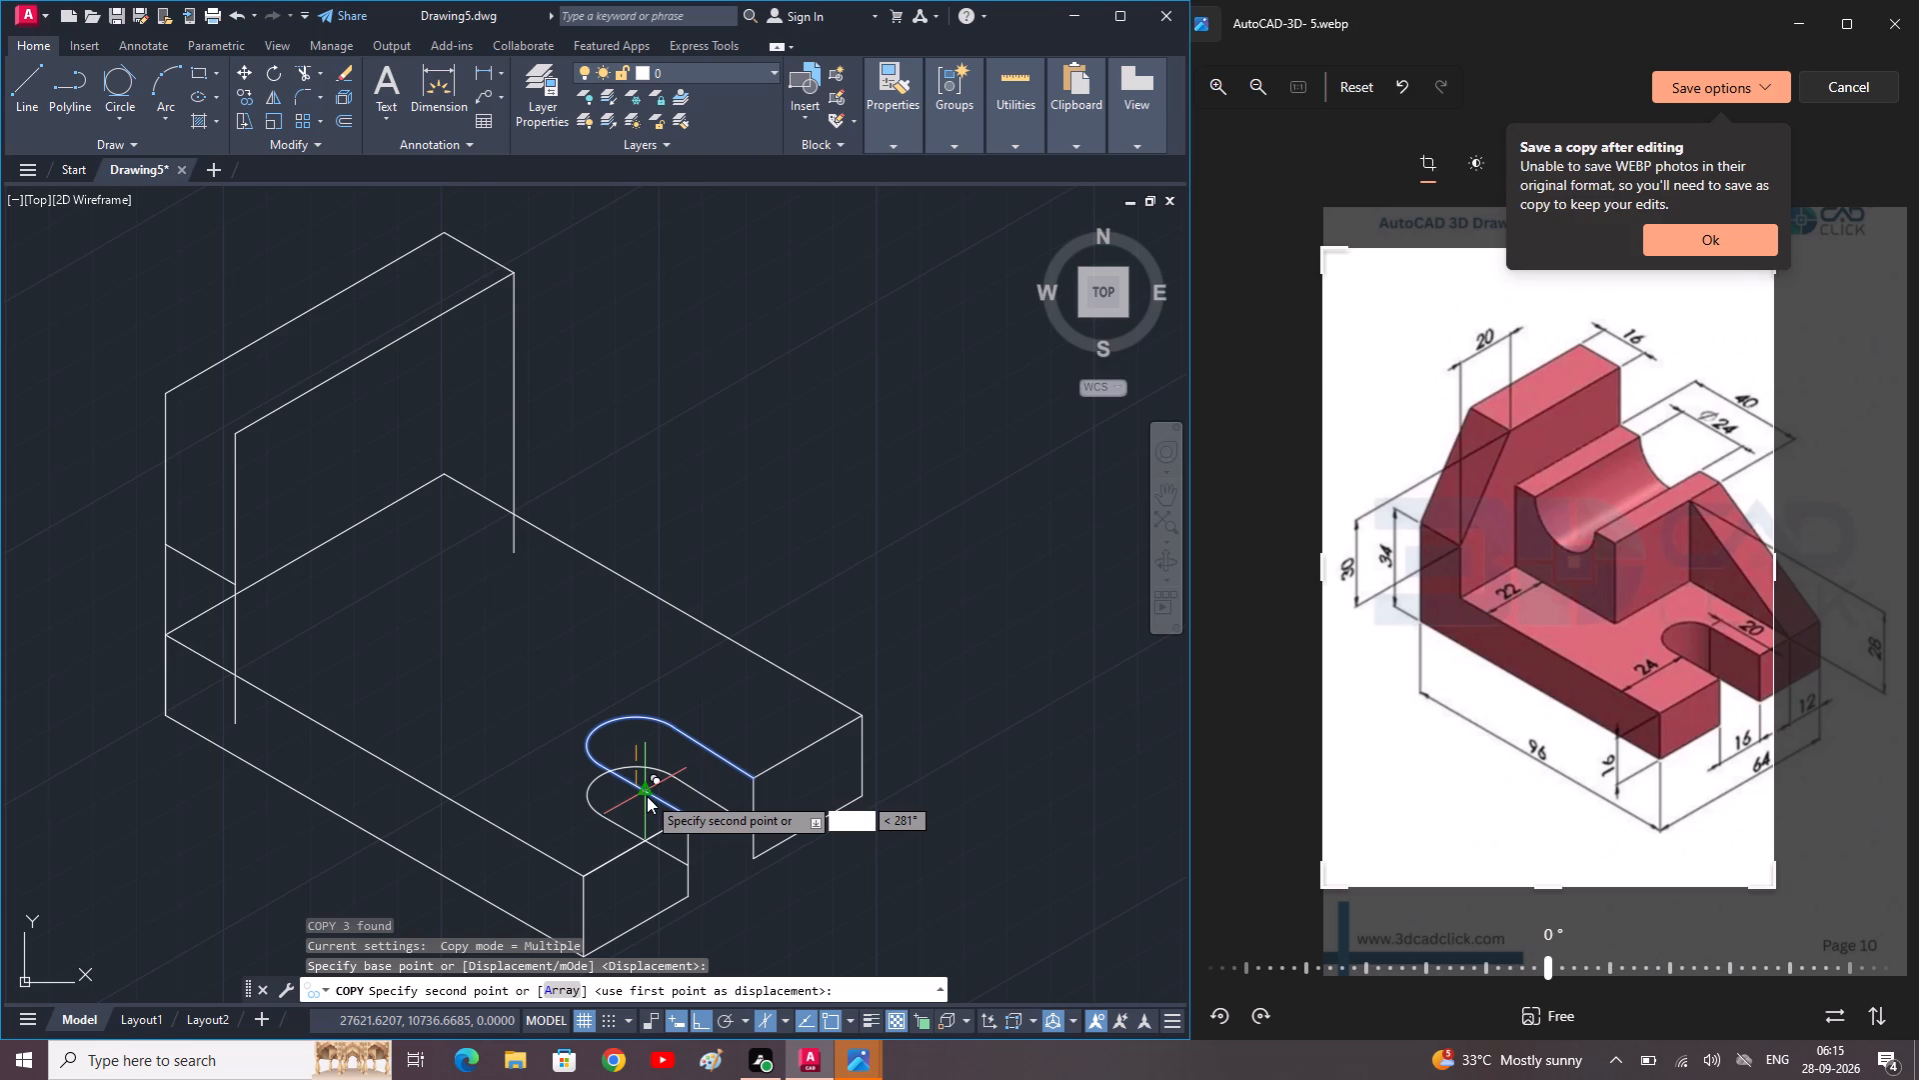
key(6)
key(Return)
key(space)
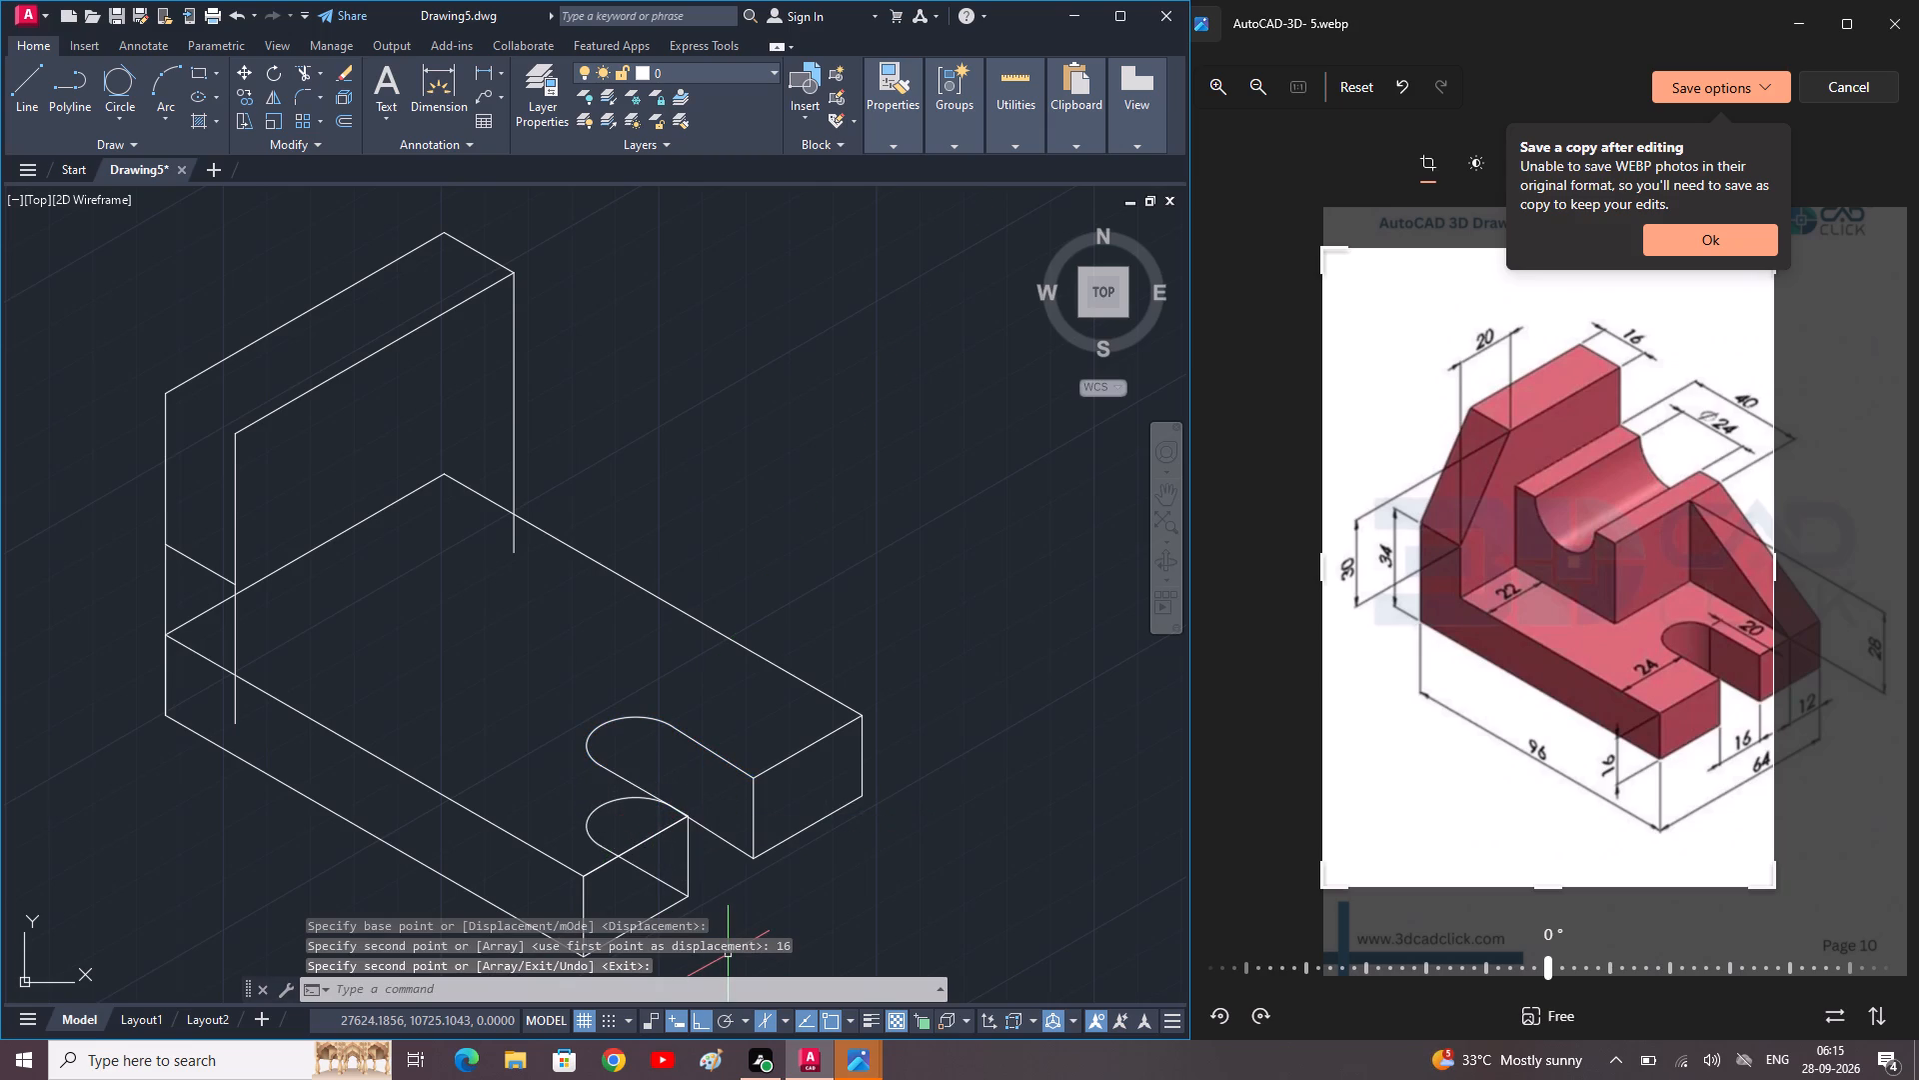
Delete the arc and the near side line of the lower slot copy.
click(607, 806)
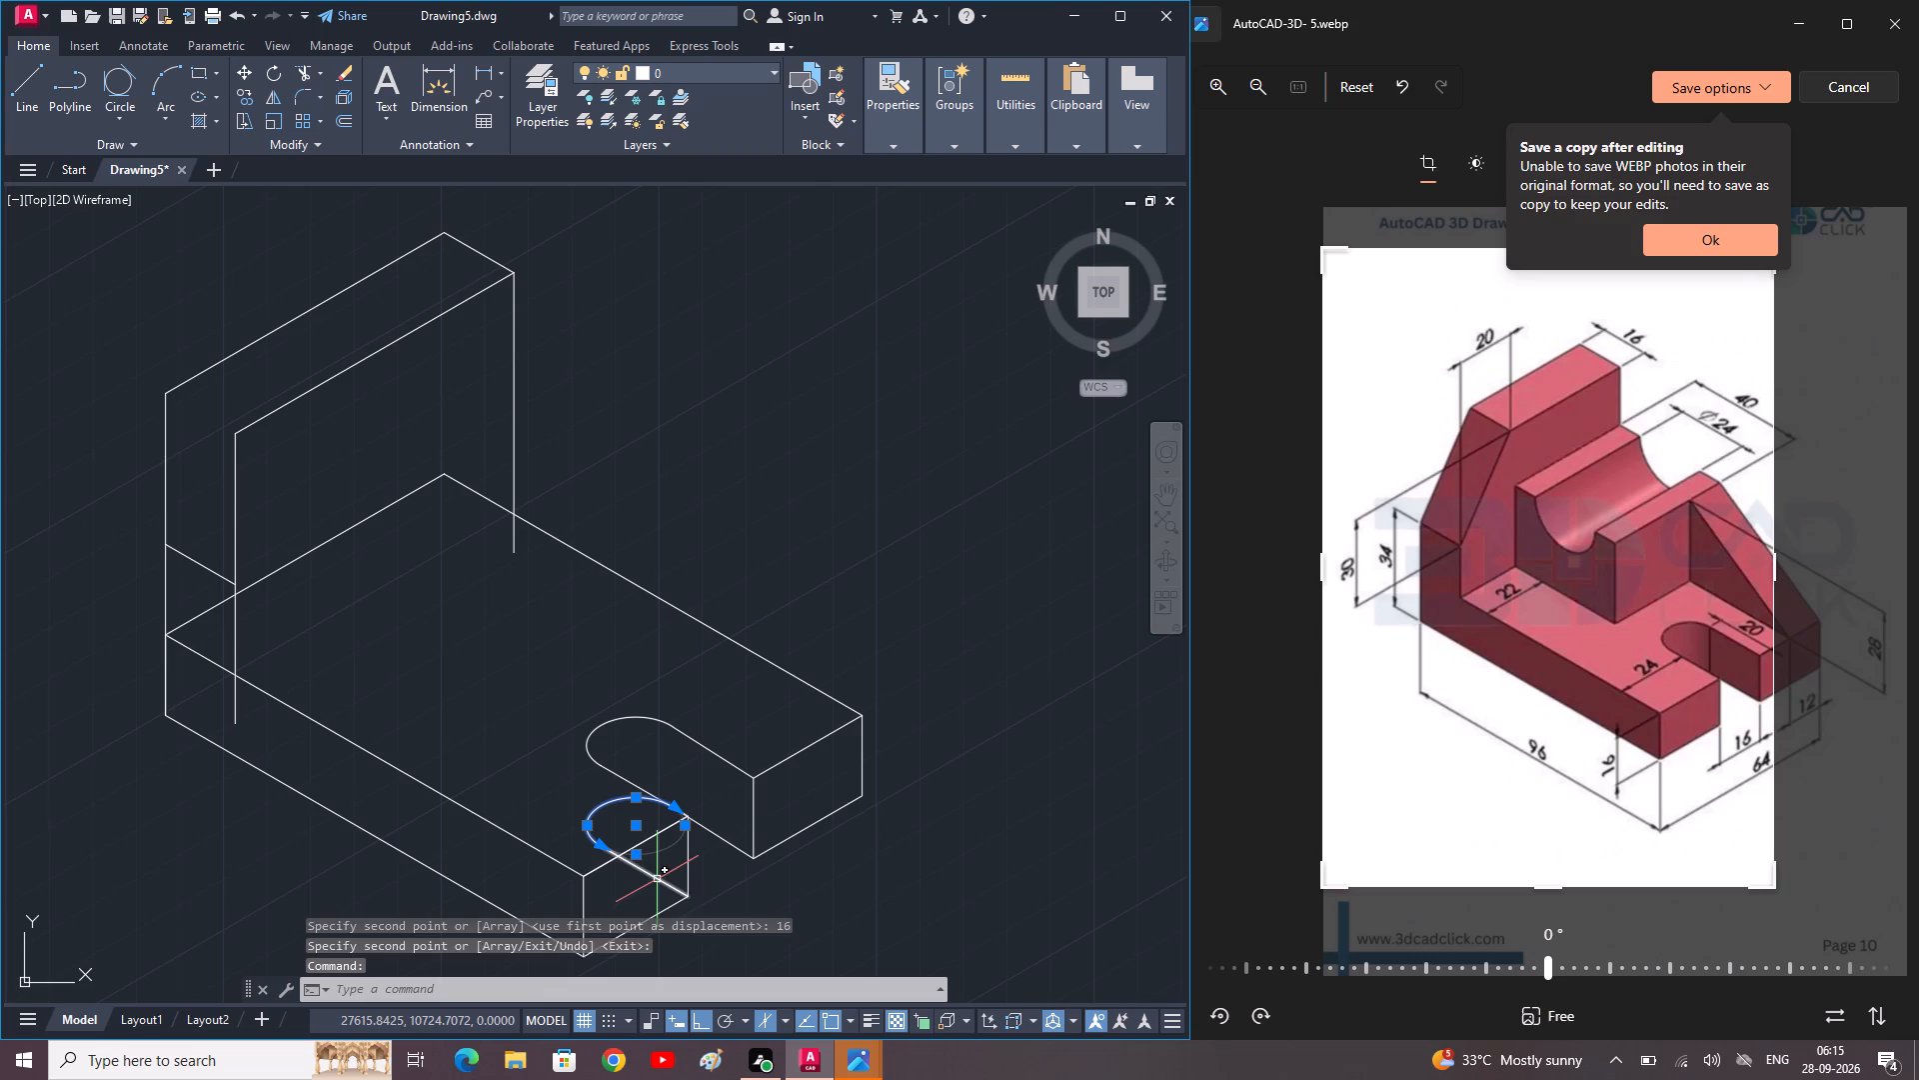
click(657, 879)
key(Delete)
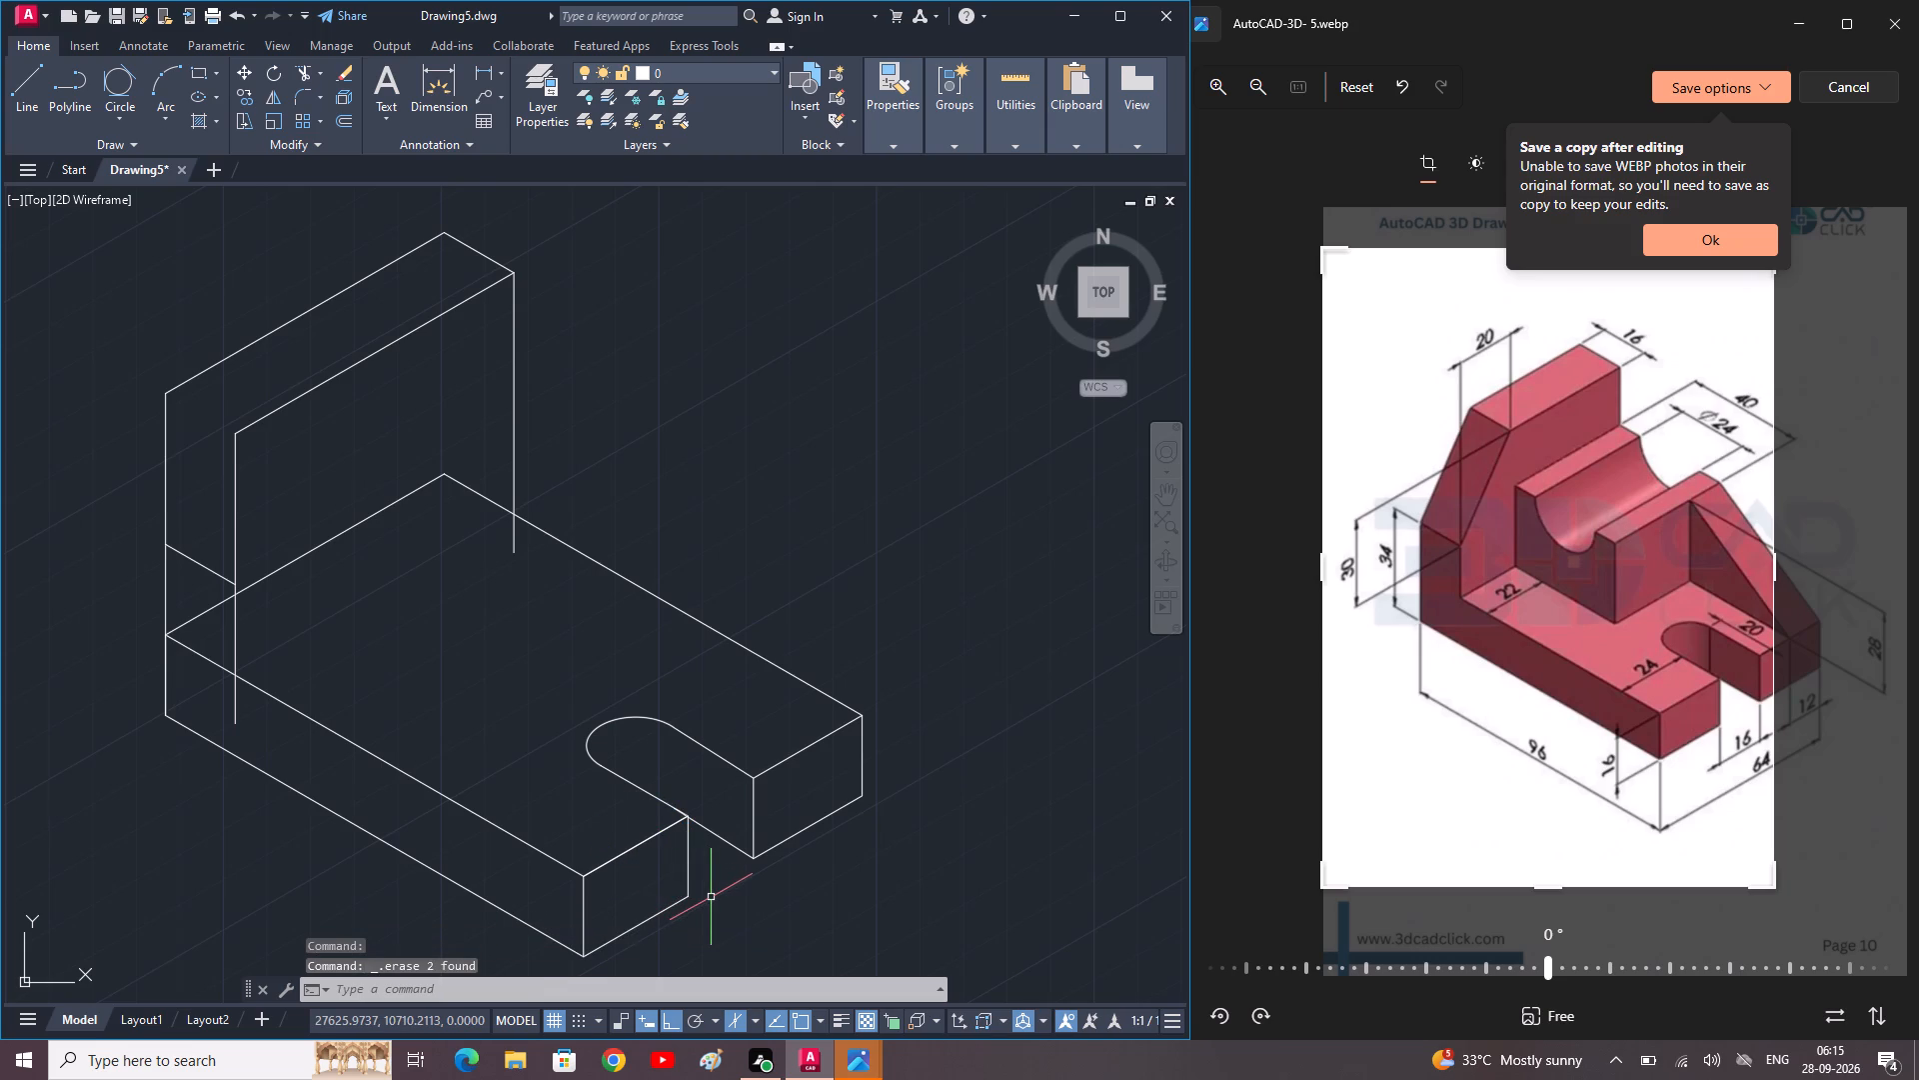
From the wall's near foot on the base, draw lines 22 units inward, 40 units along the base, and about 52 units past the back edge.
middle_drag(745, 882, 634, 914)
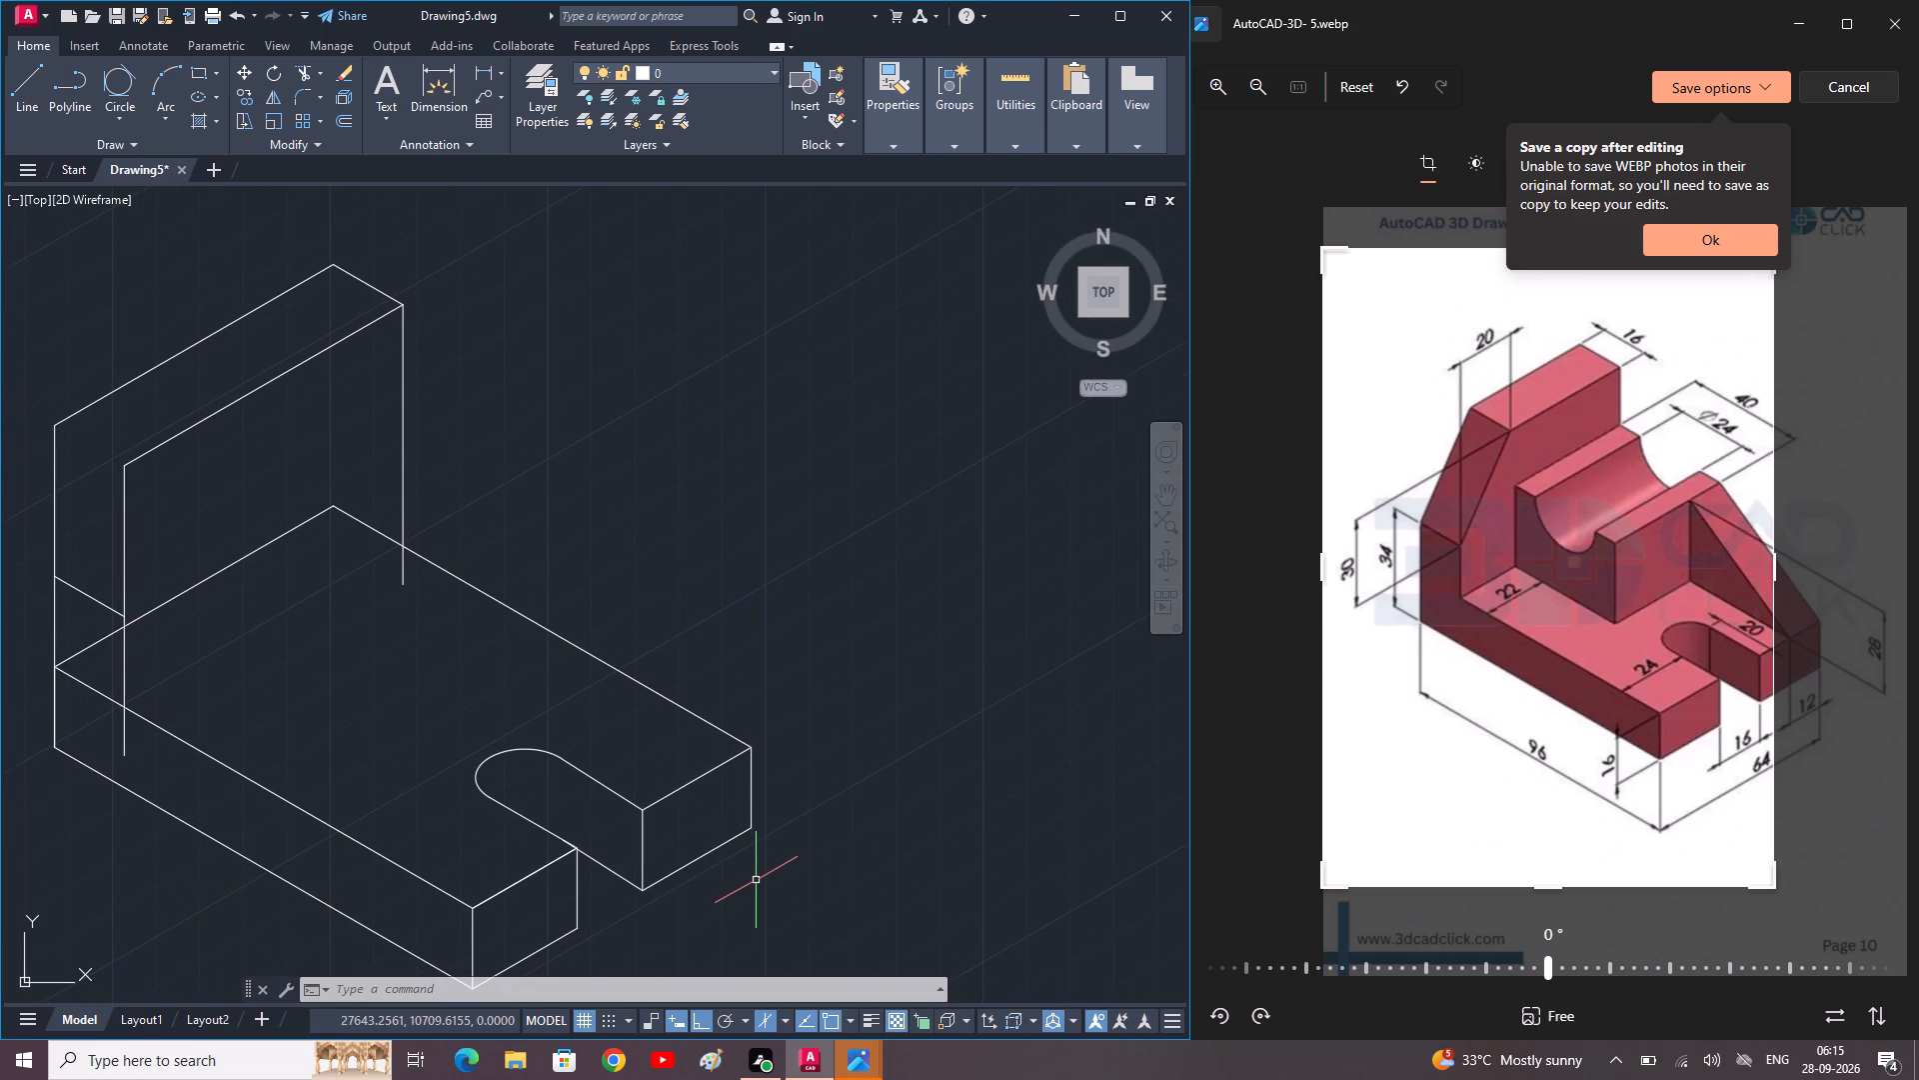
key(l)
key(space)
click(127, 704)
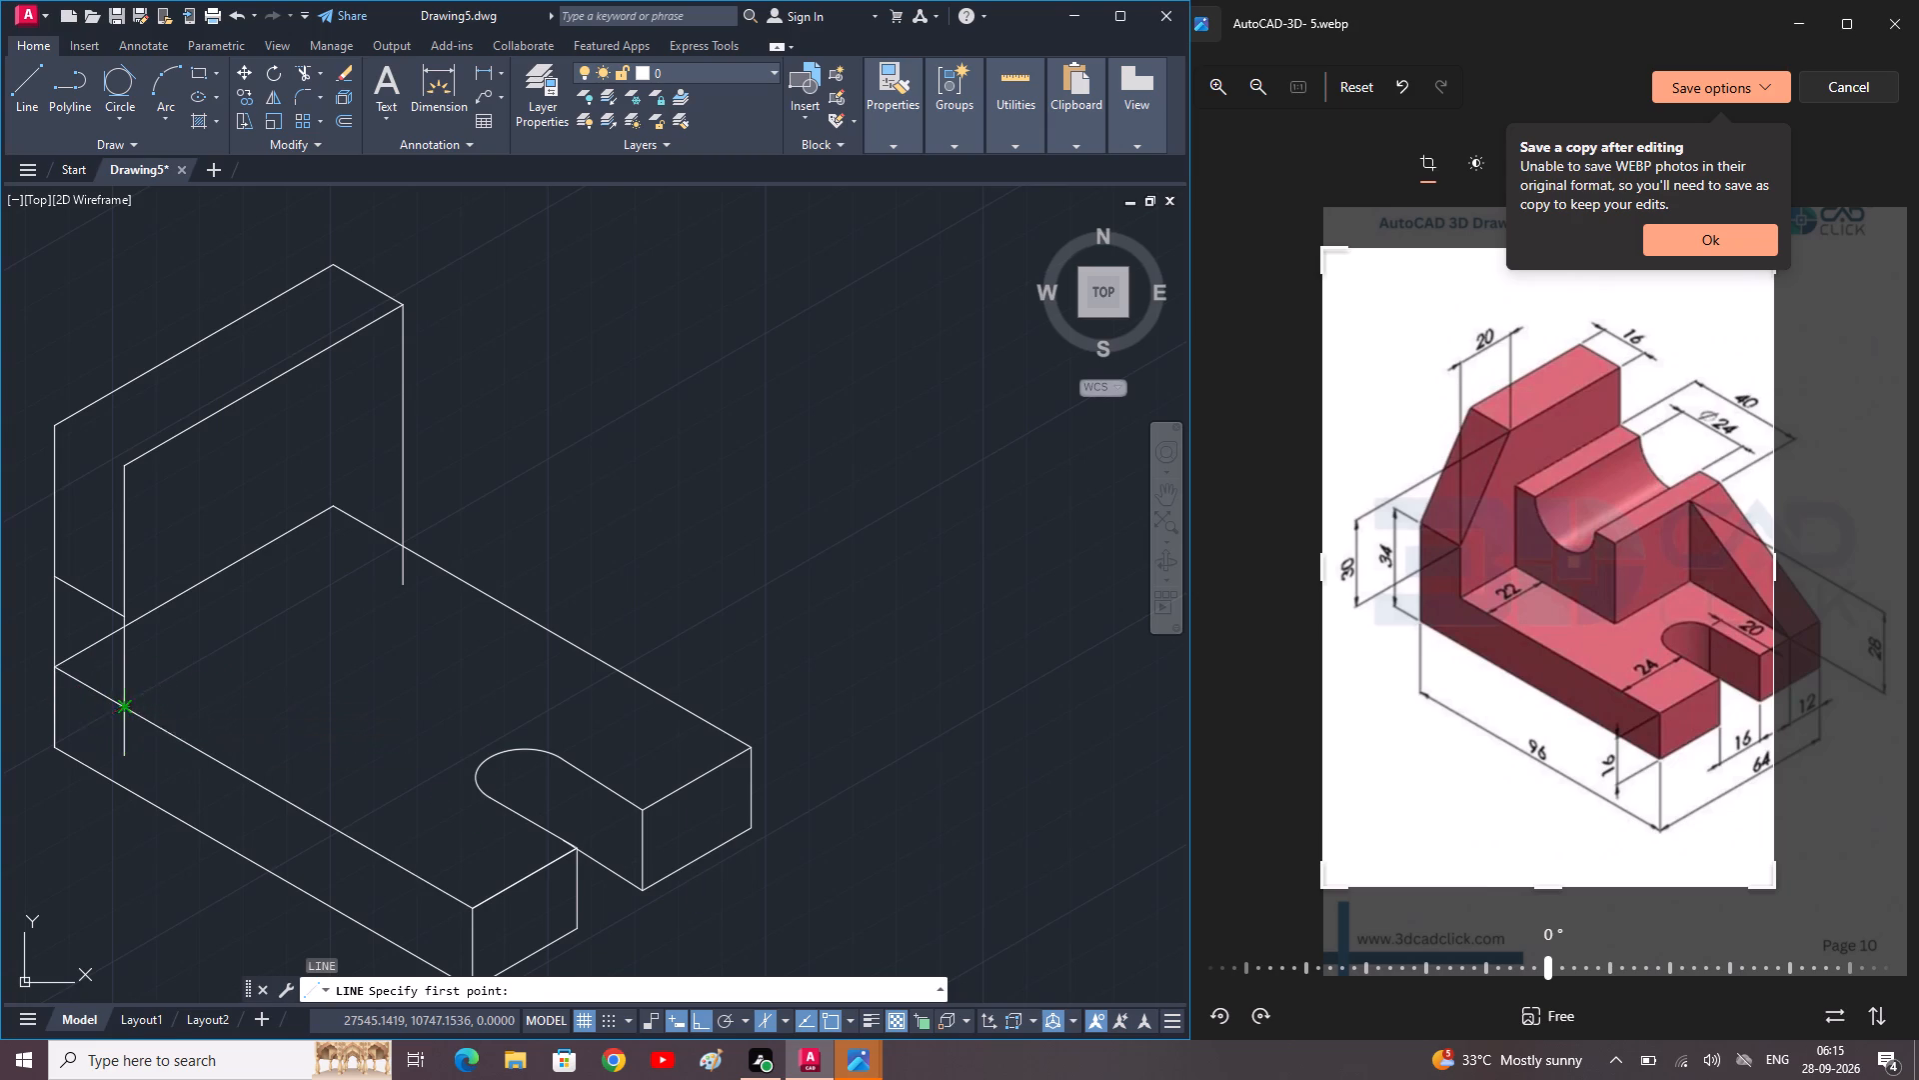
text(22)
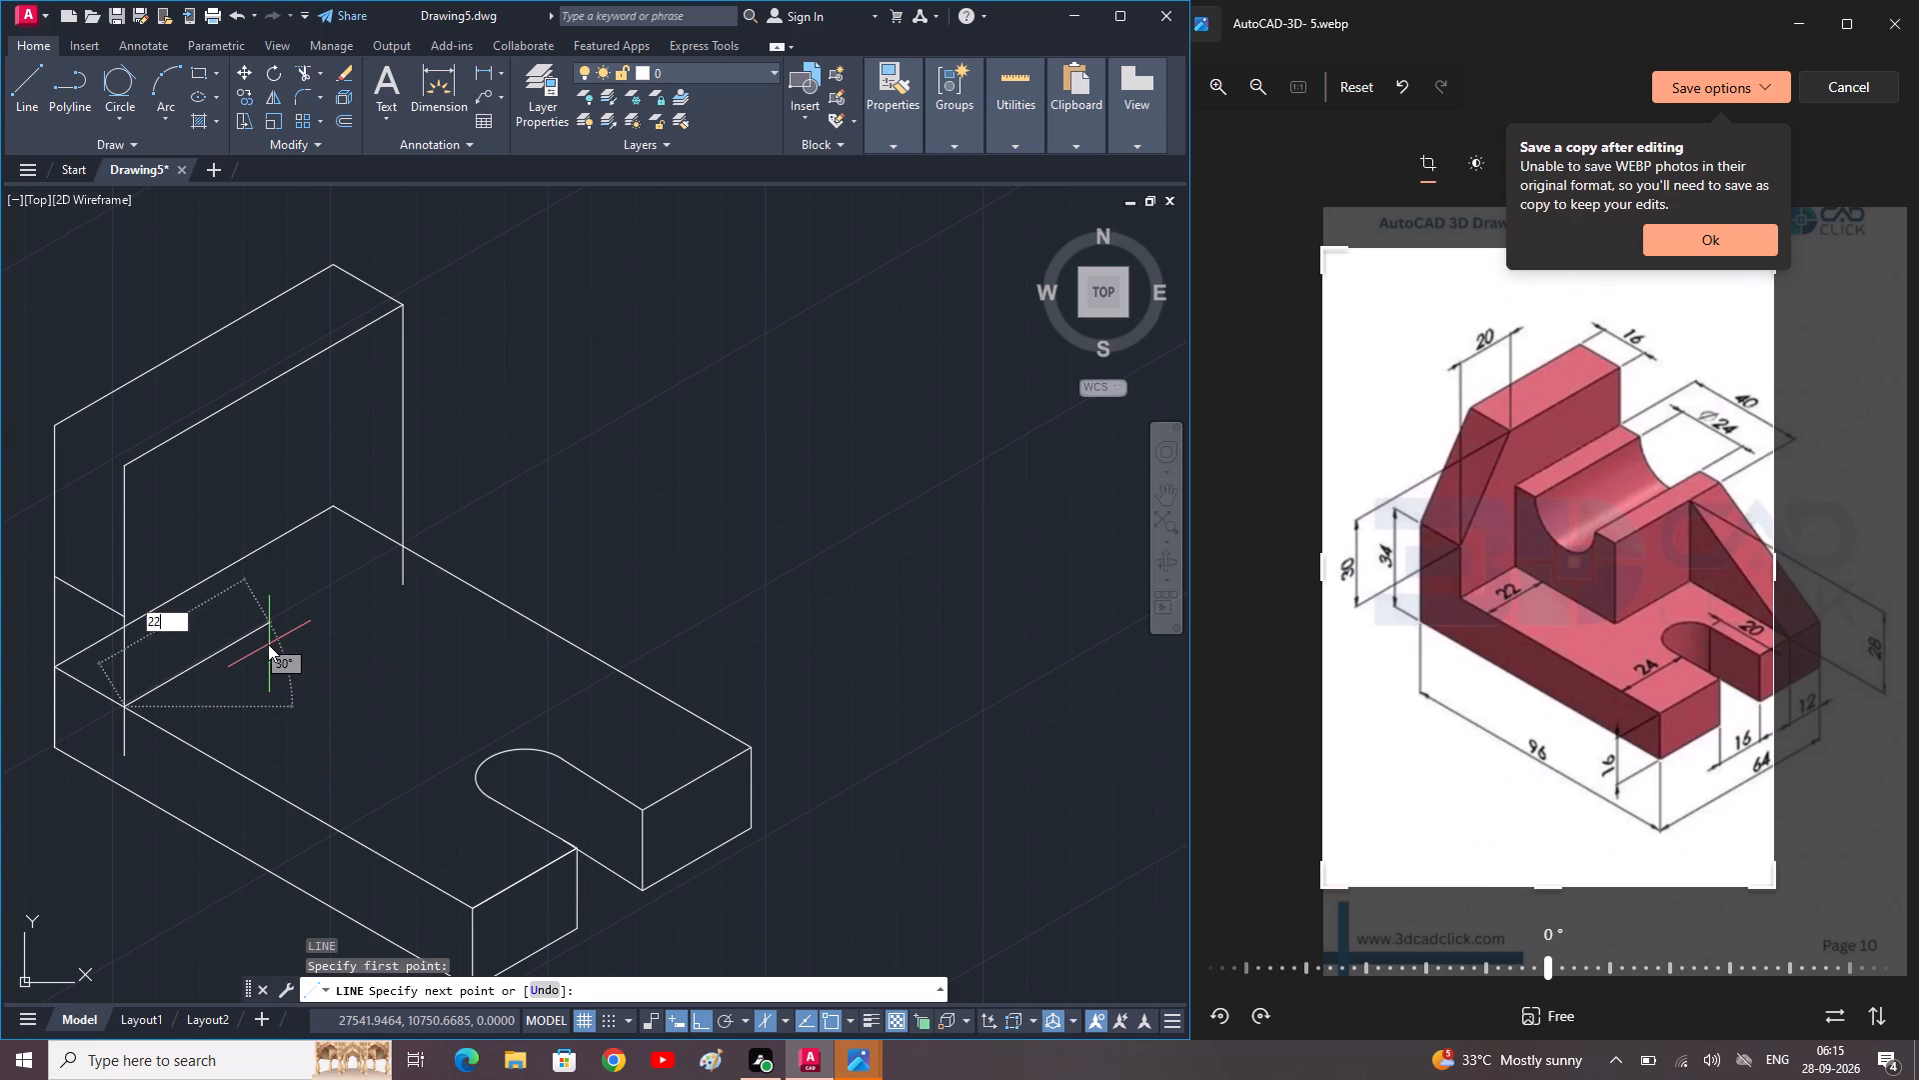
key(Return)
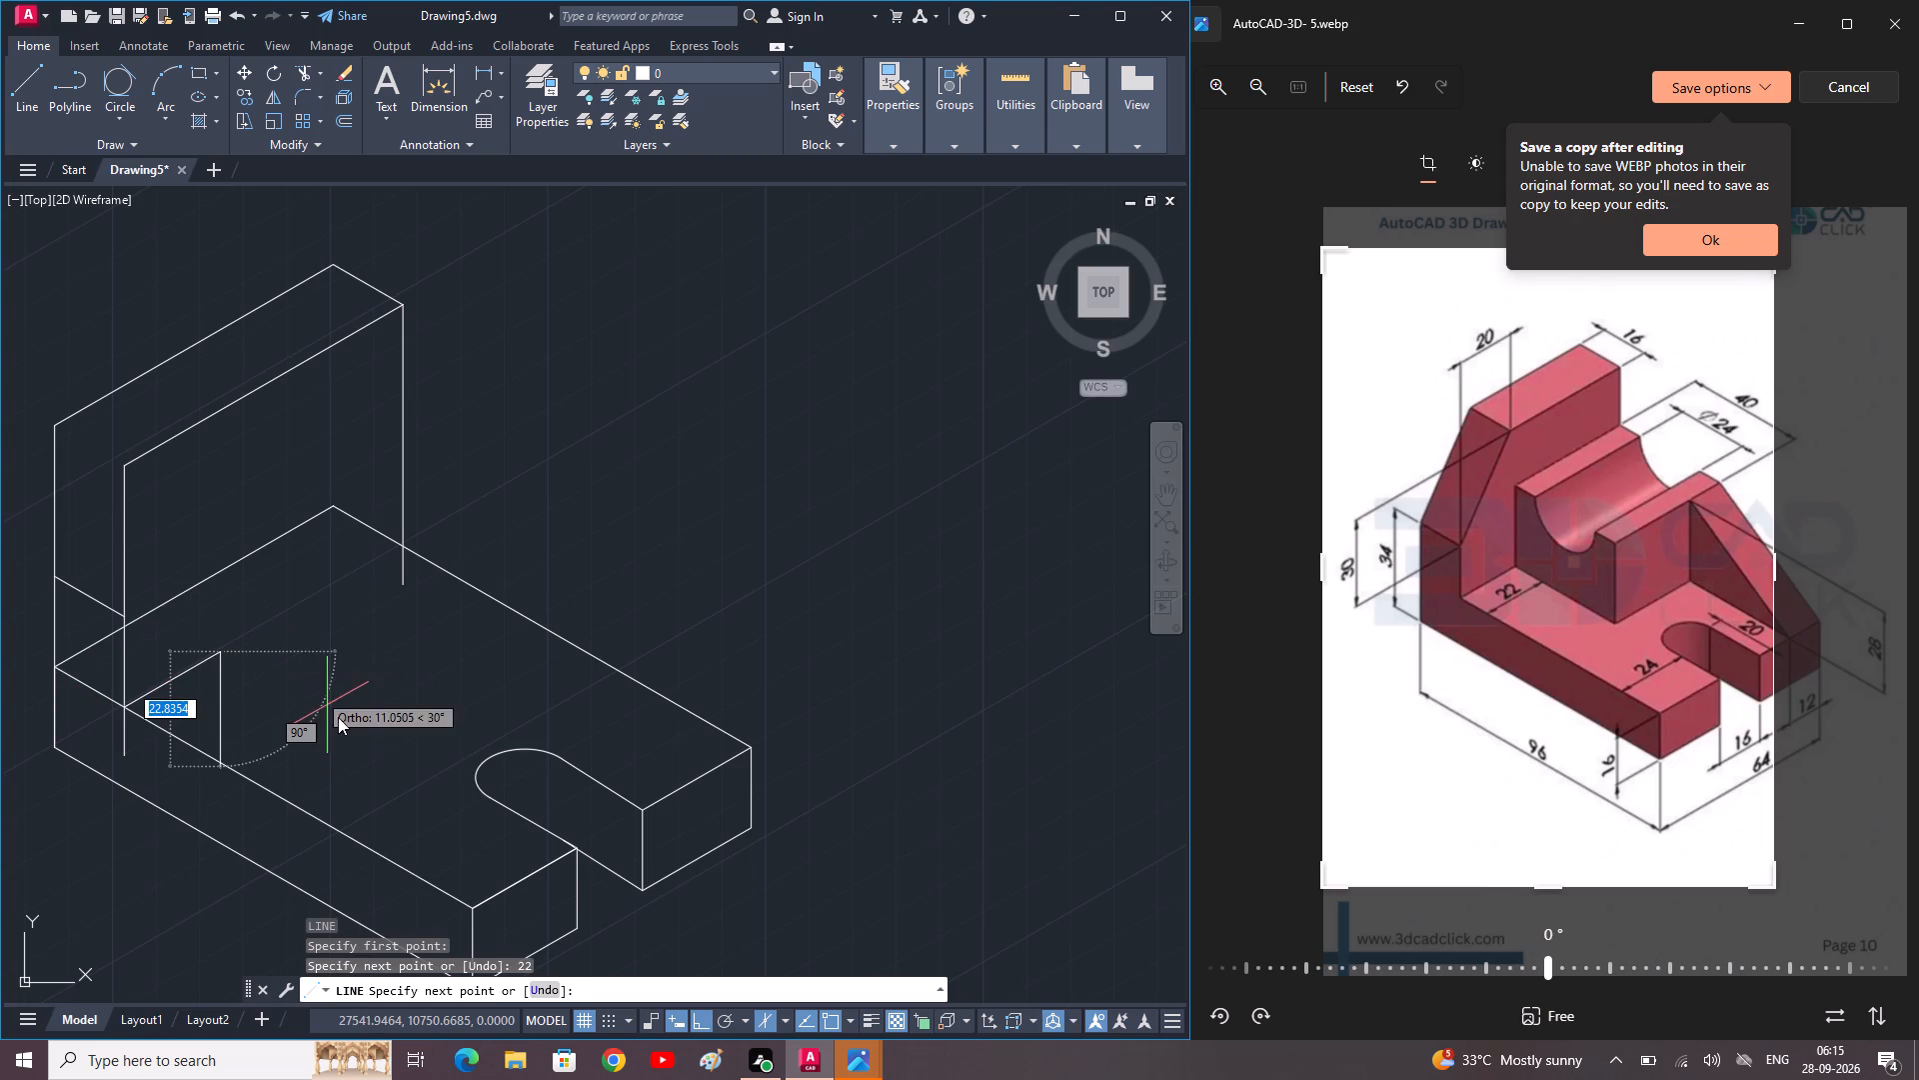
key(F5)
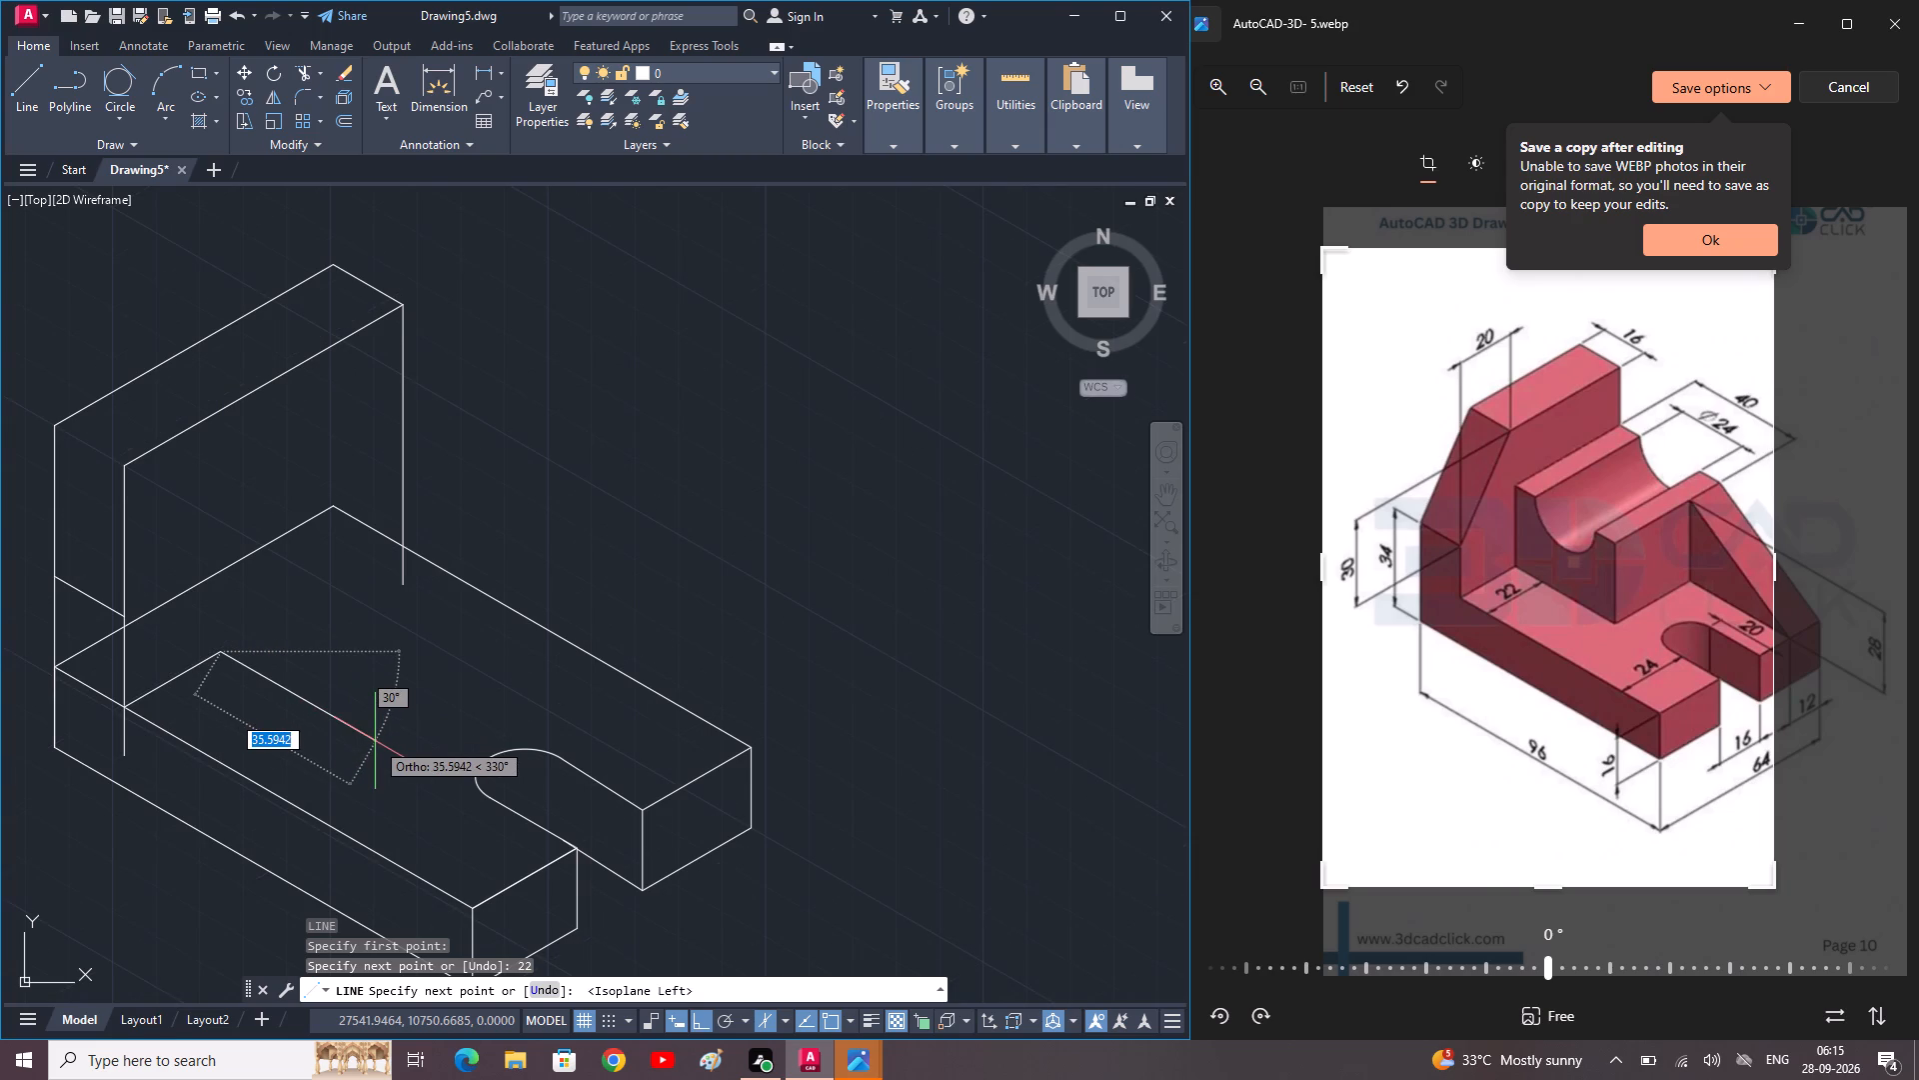
text(40)
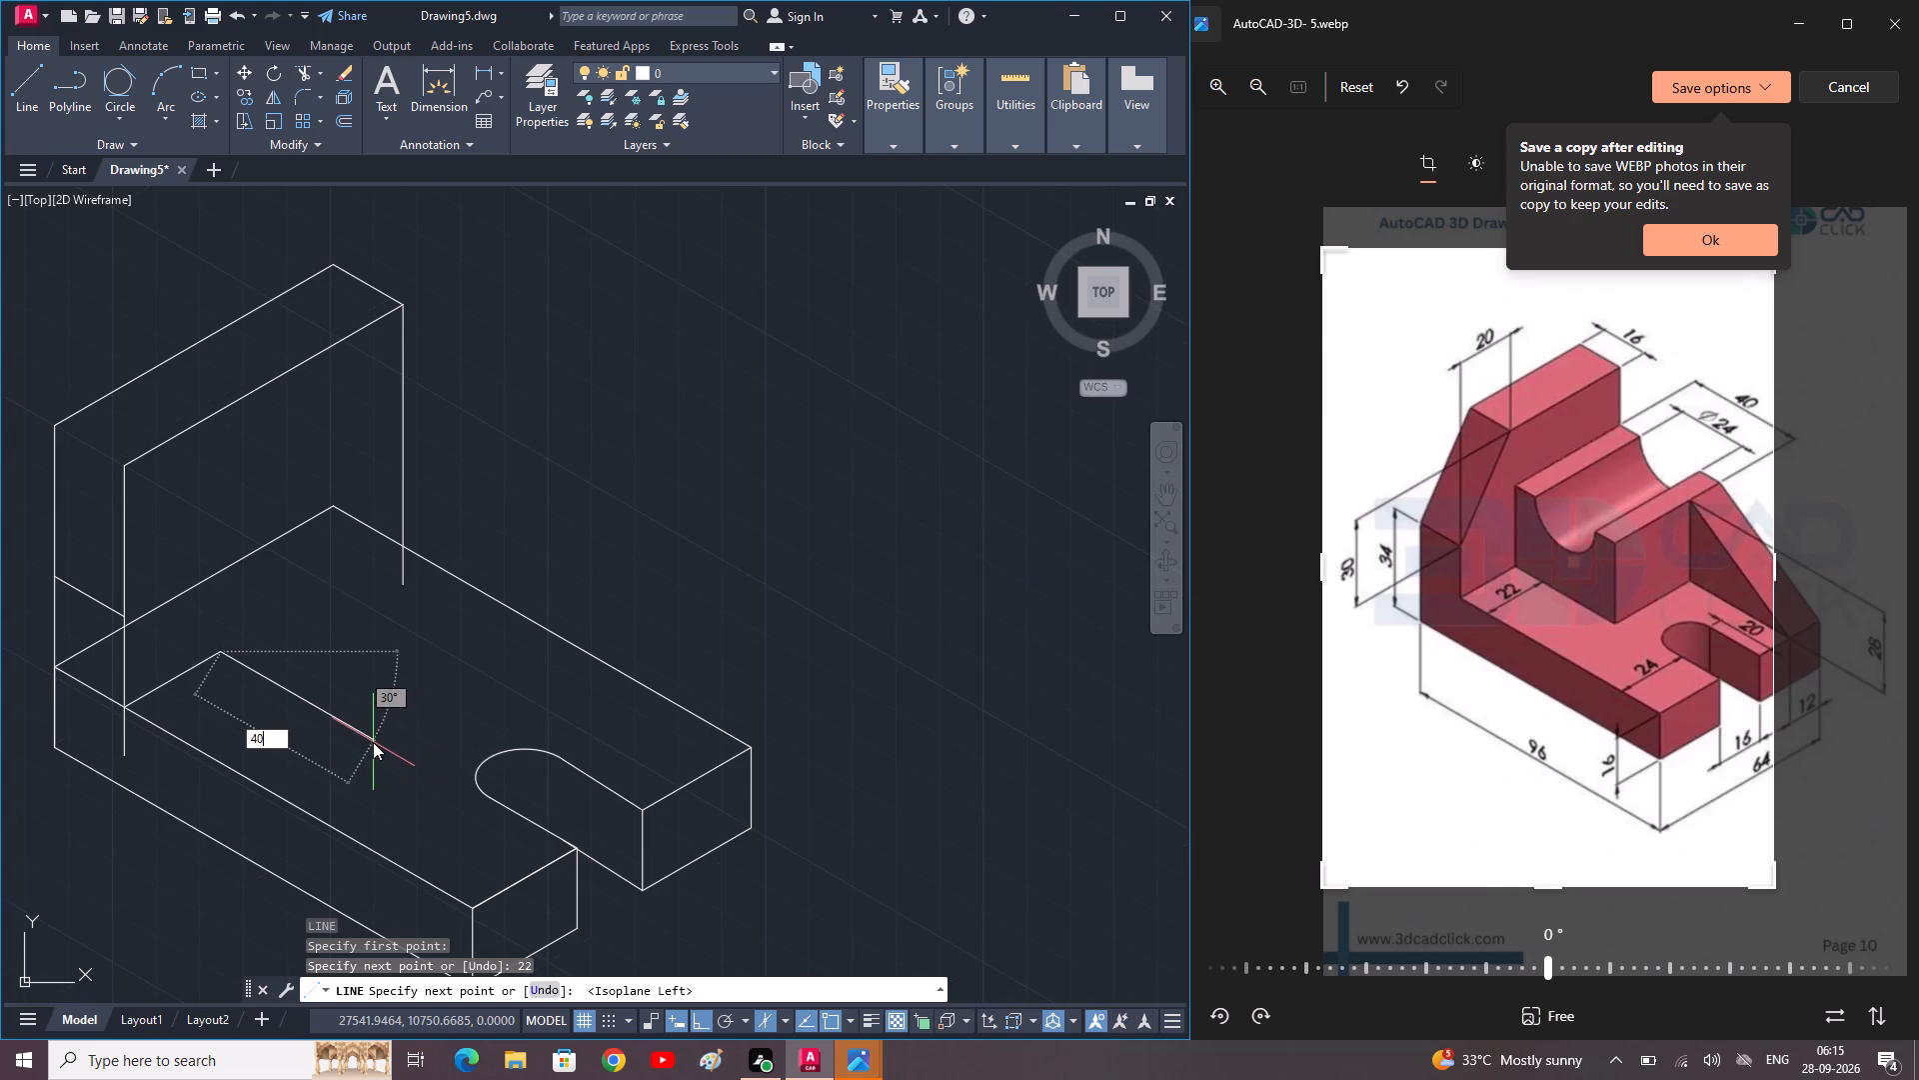
key(Return)
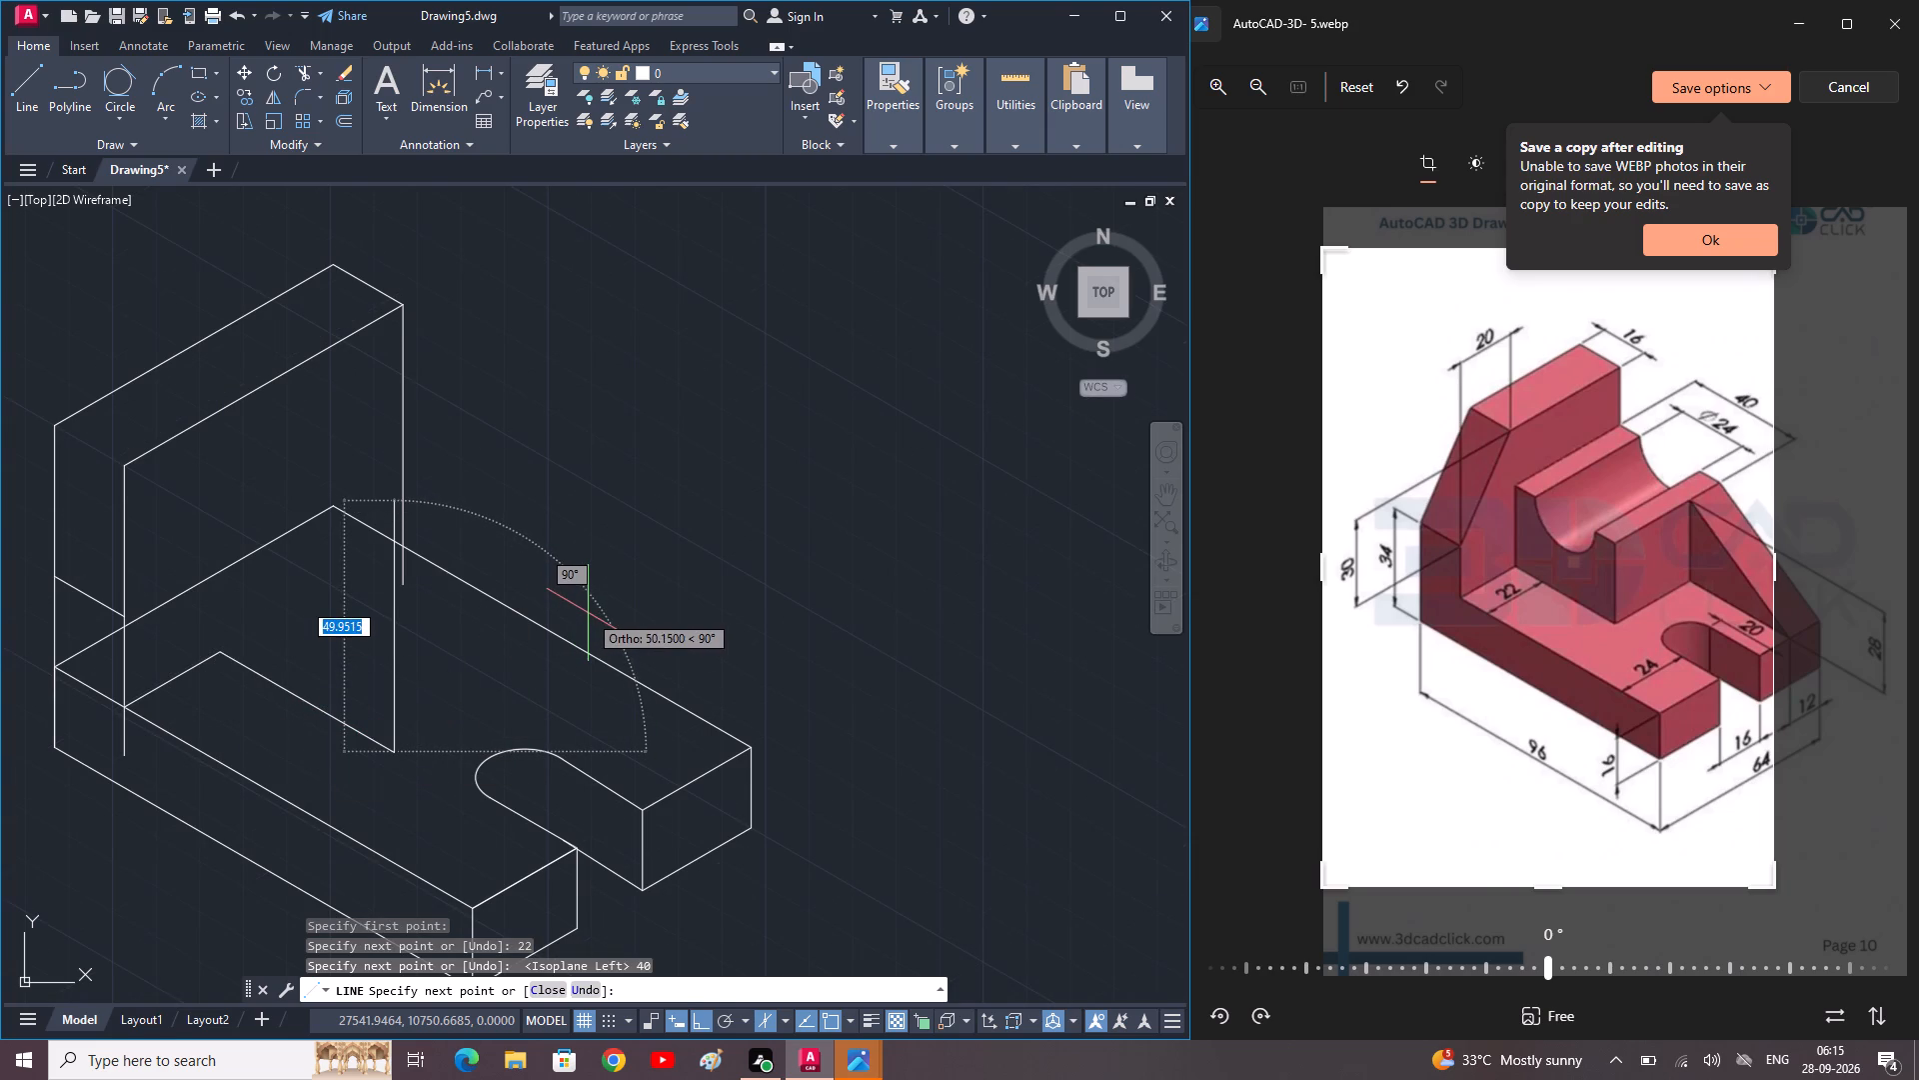
key(F5)
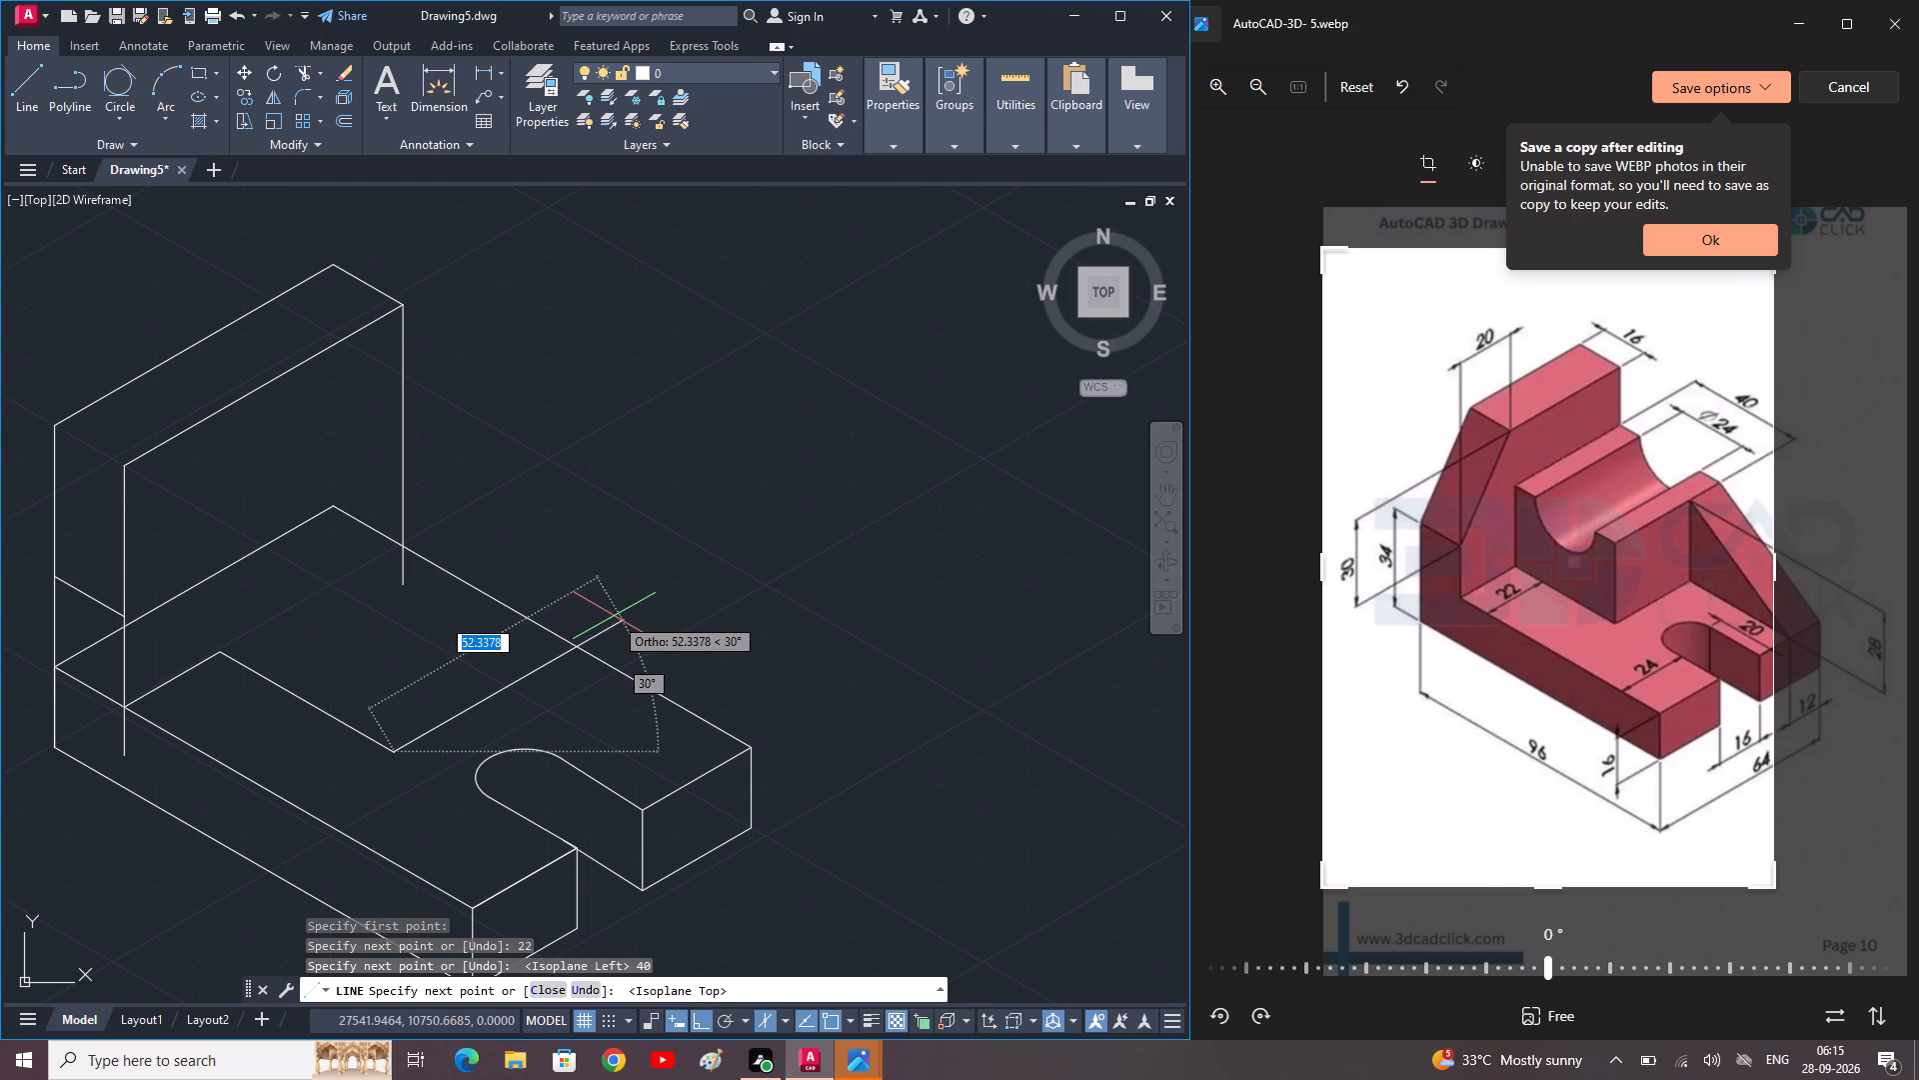
click(614, 616)
key(space)
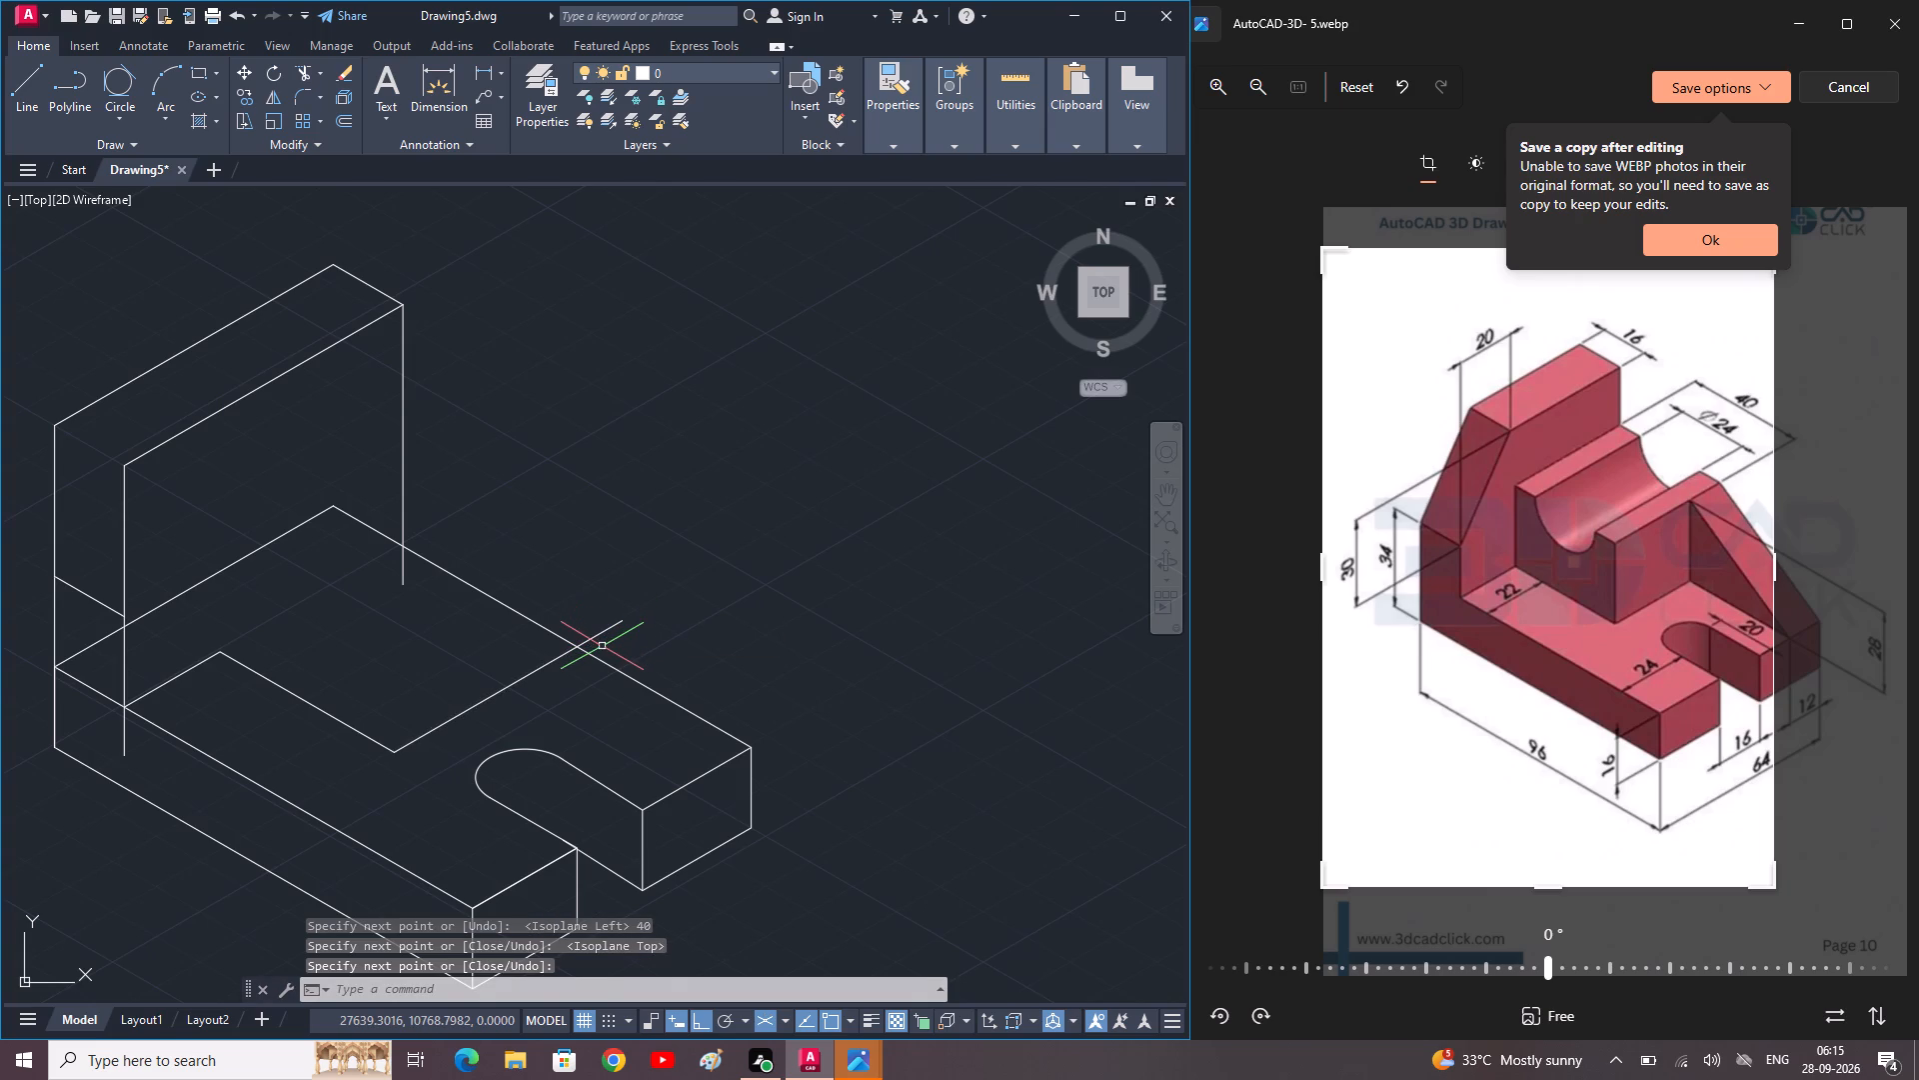
Trim the overrunning lower ends of the wall's two front vertical edges and the block line's end past the base's back edge.
text(tr)
key(space)
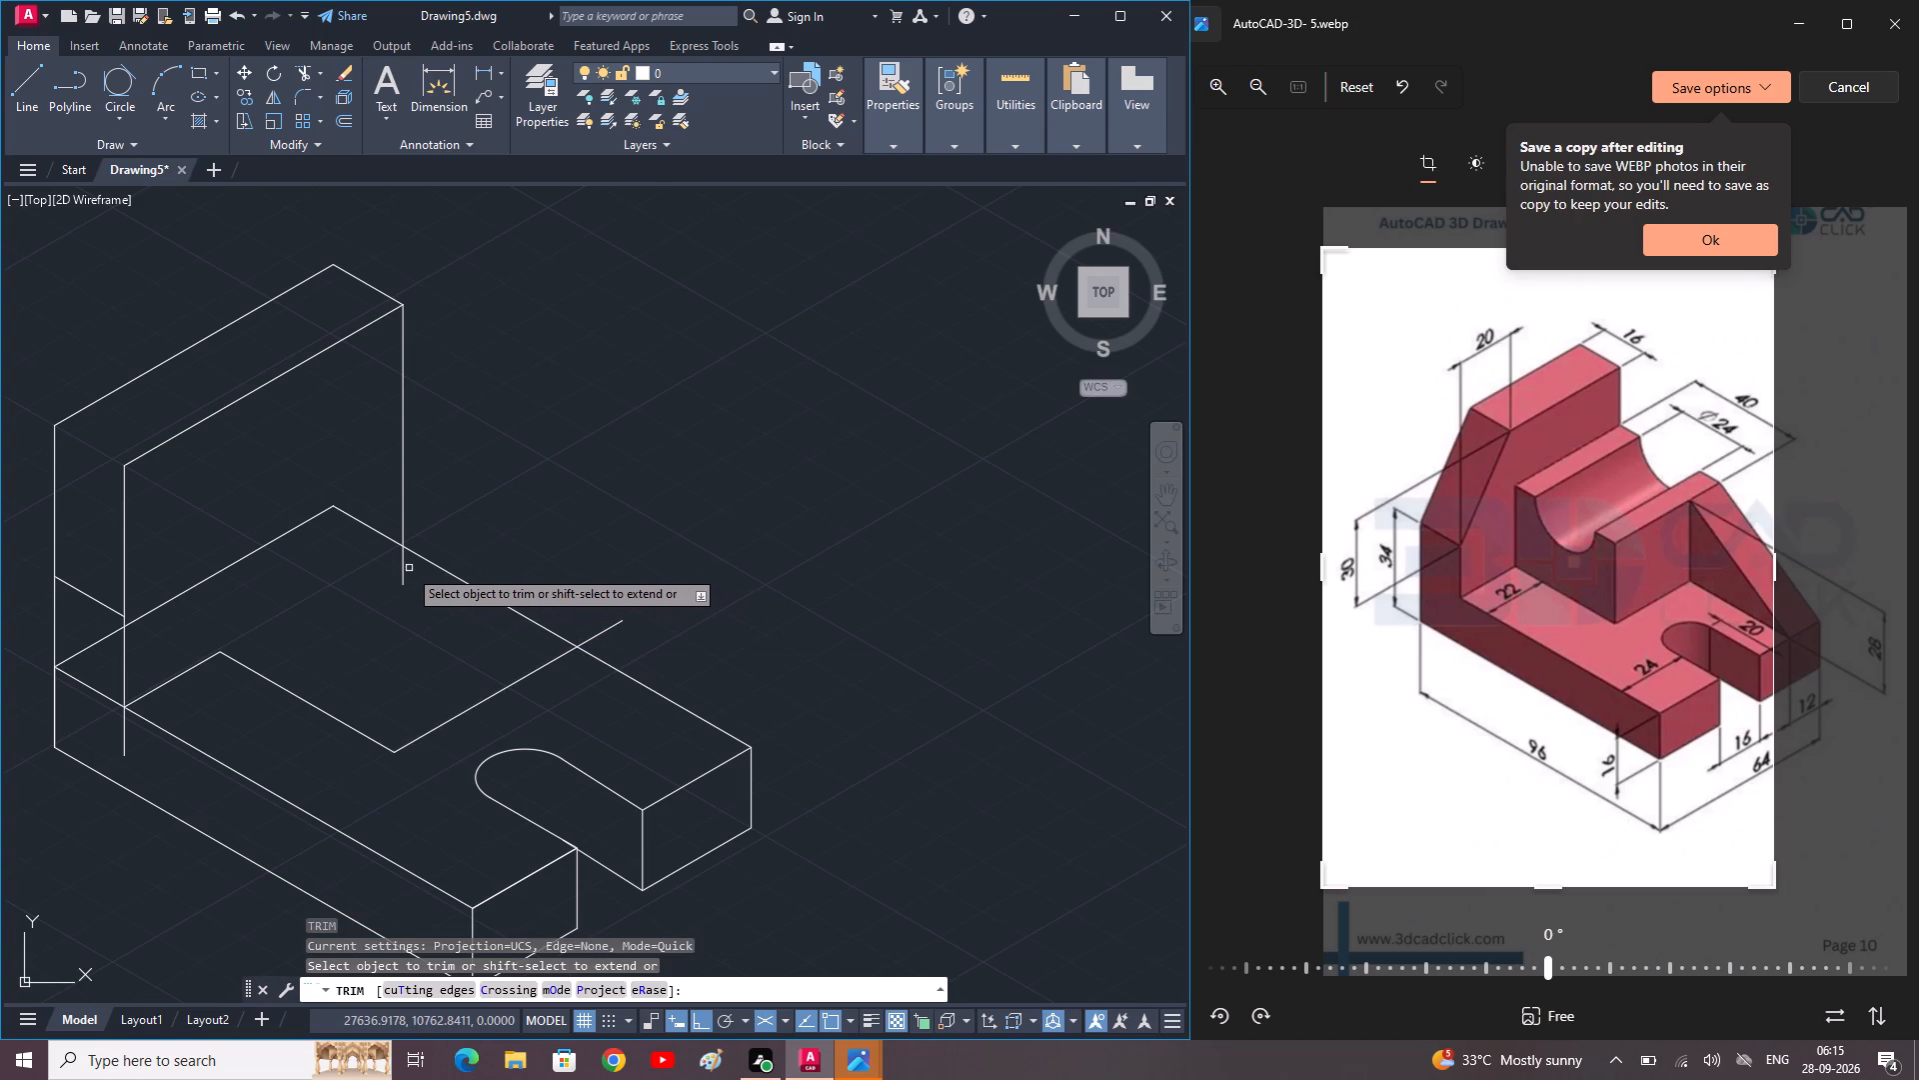
click(401, 564)
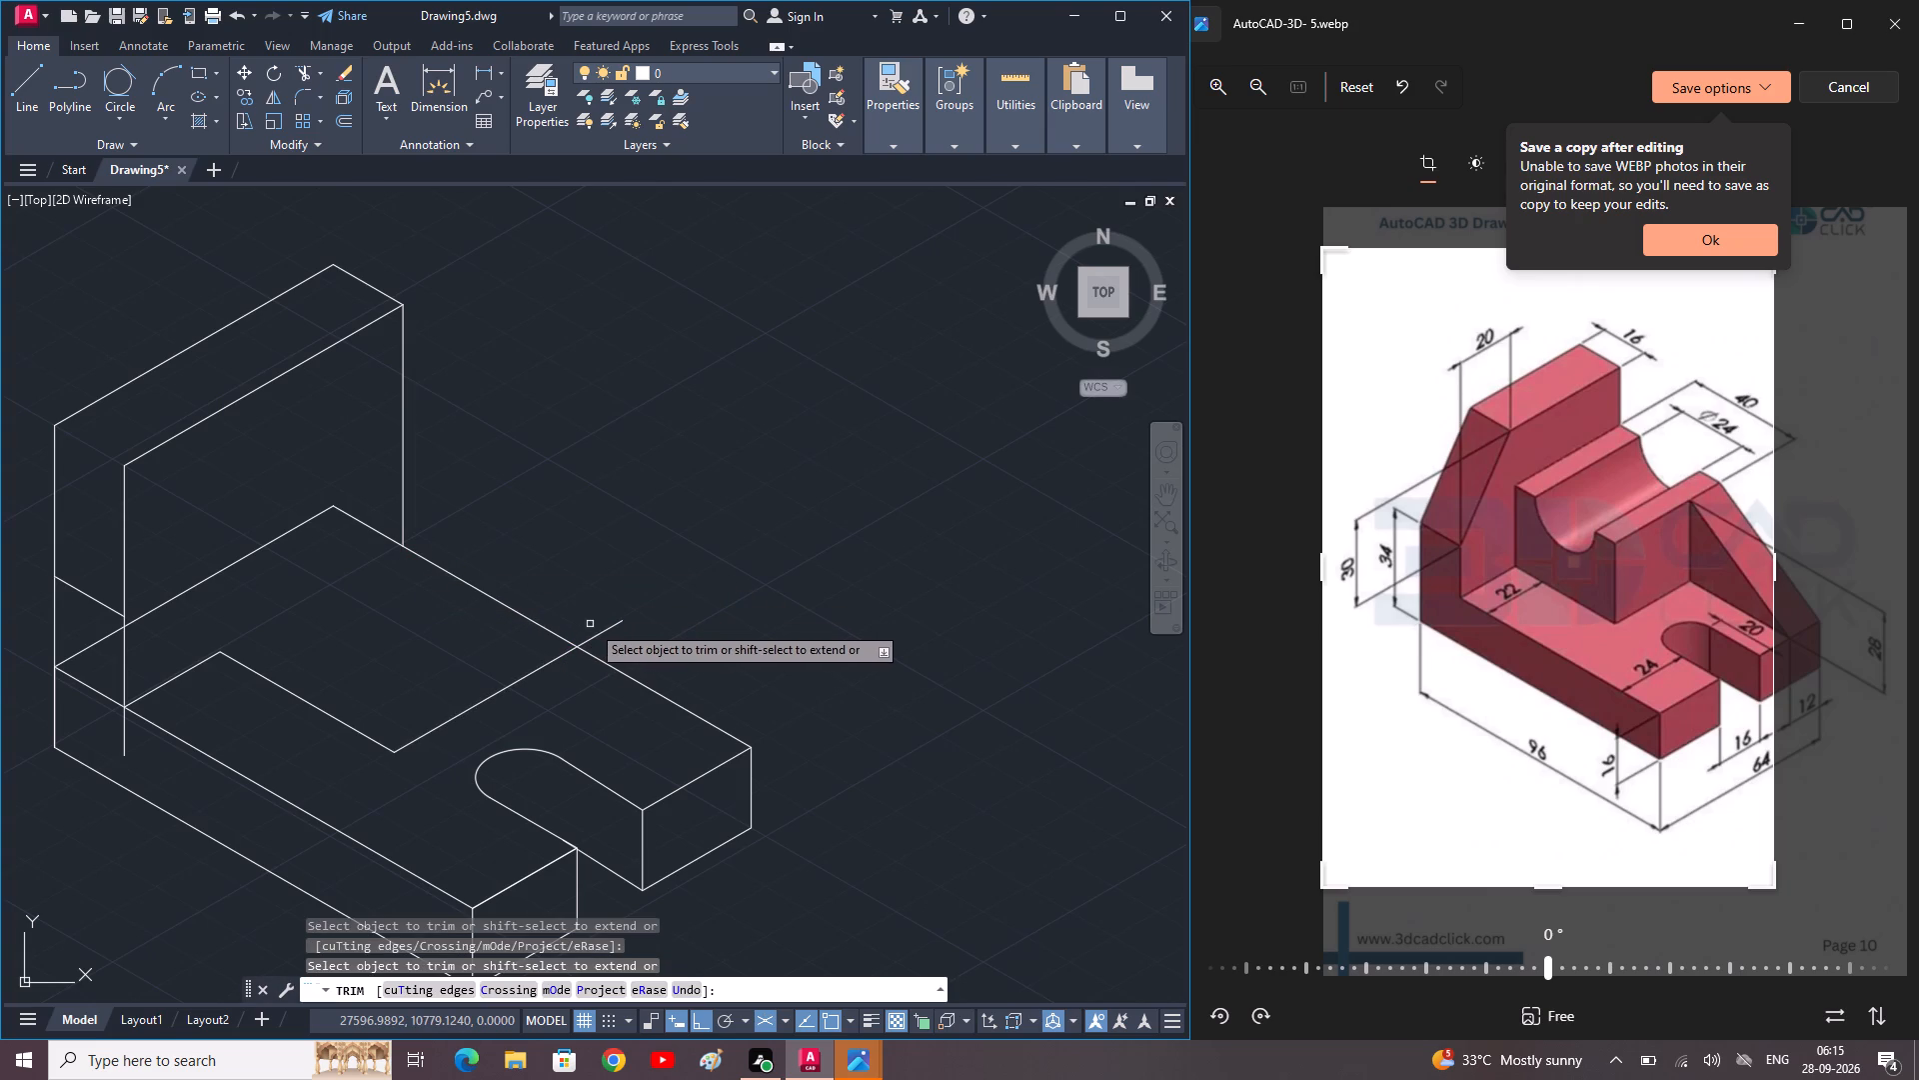
click(603, 630)
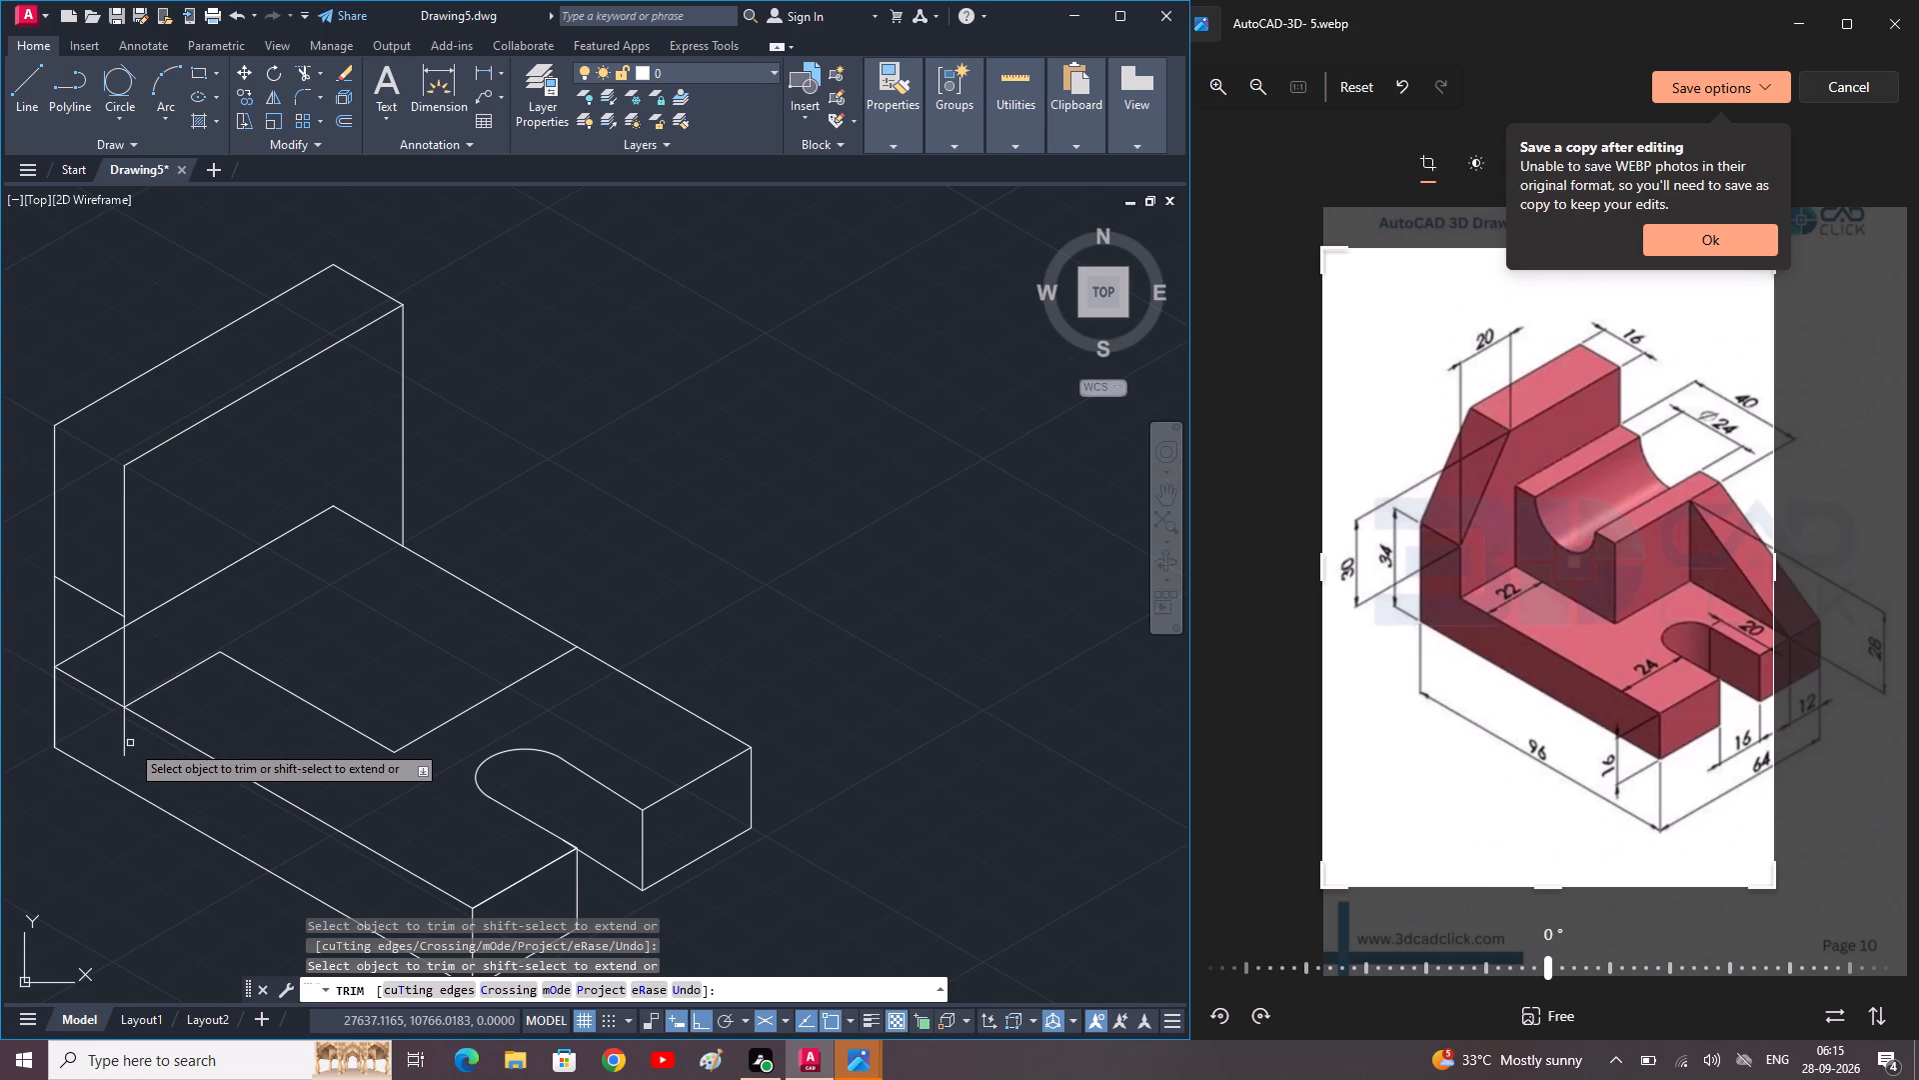
click(123, 742)
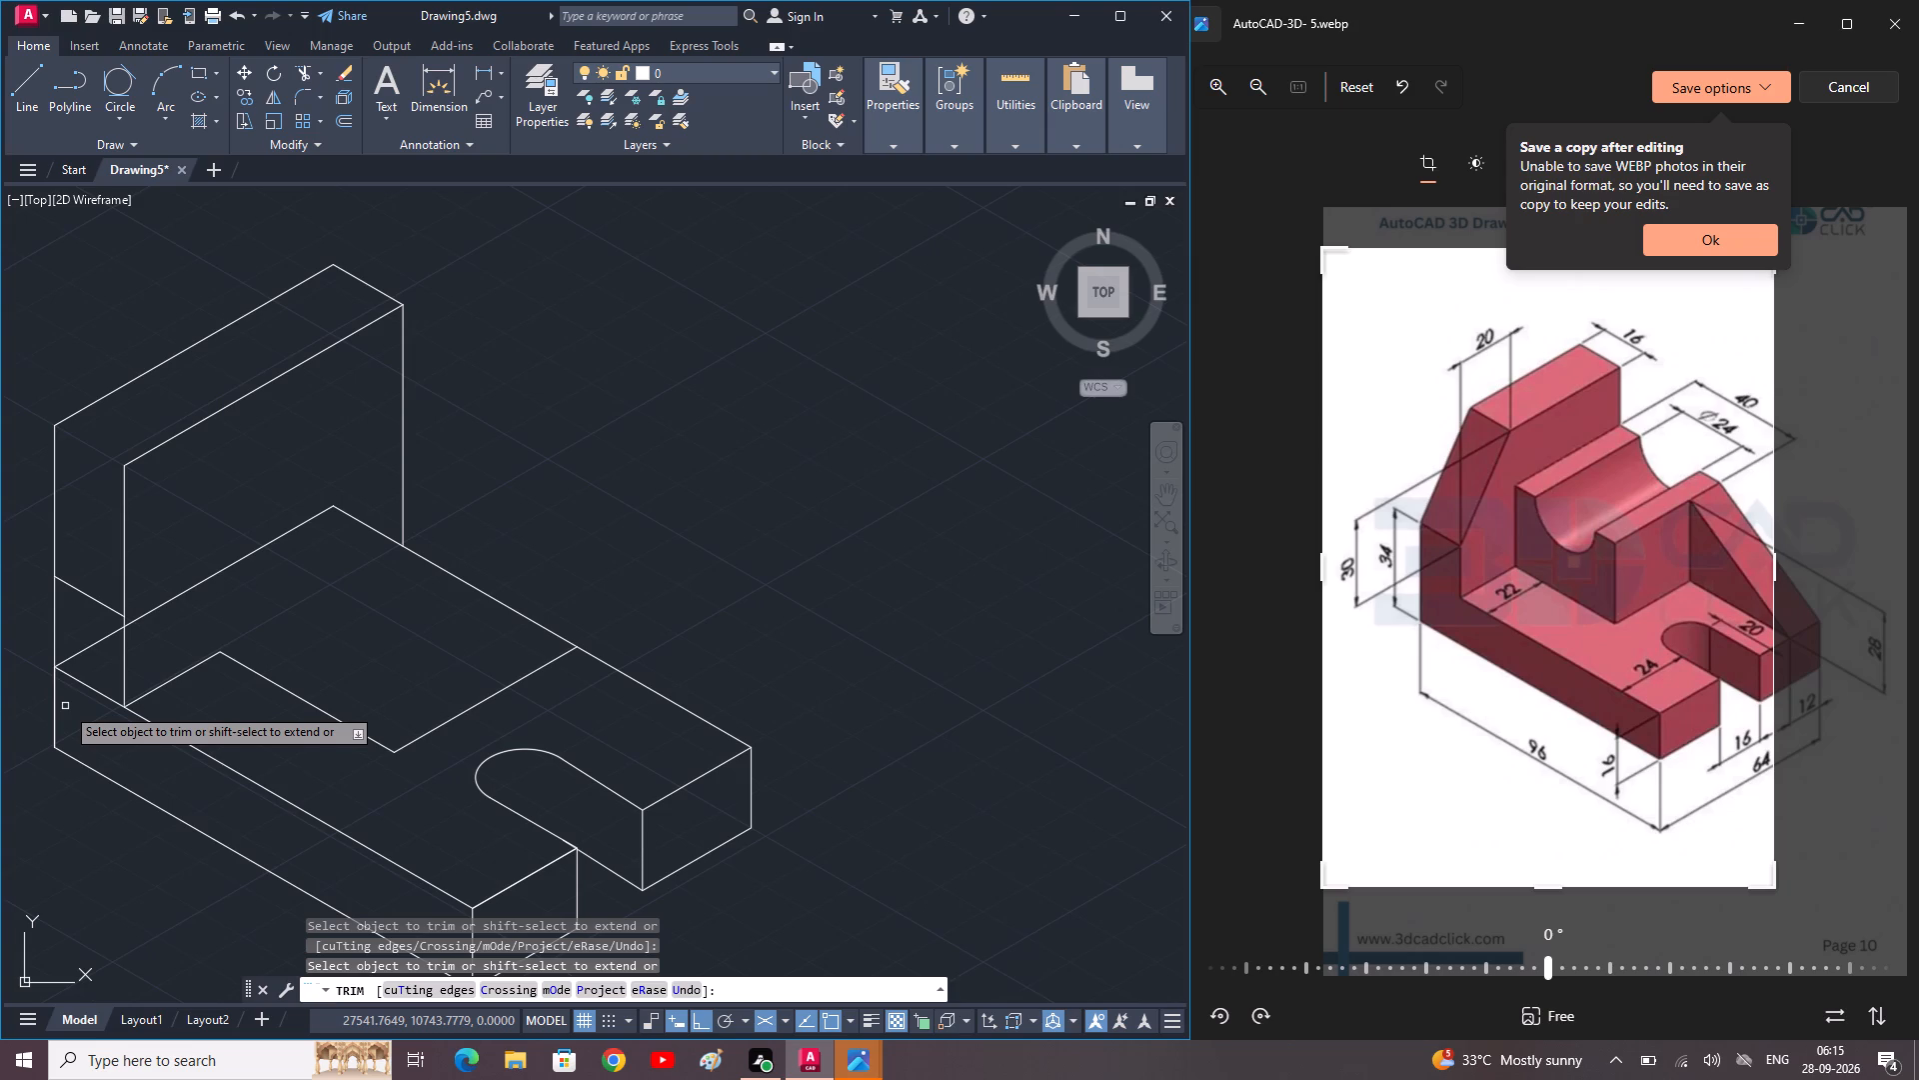
middle_drag(302, 670, 274, 669)
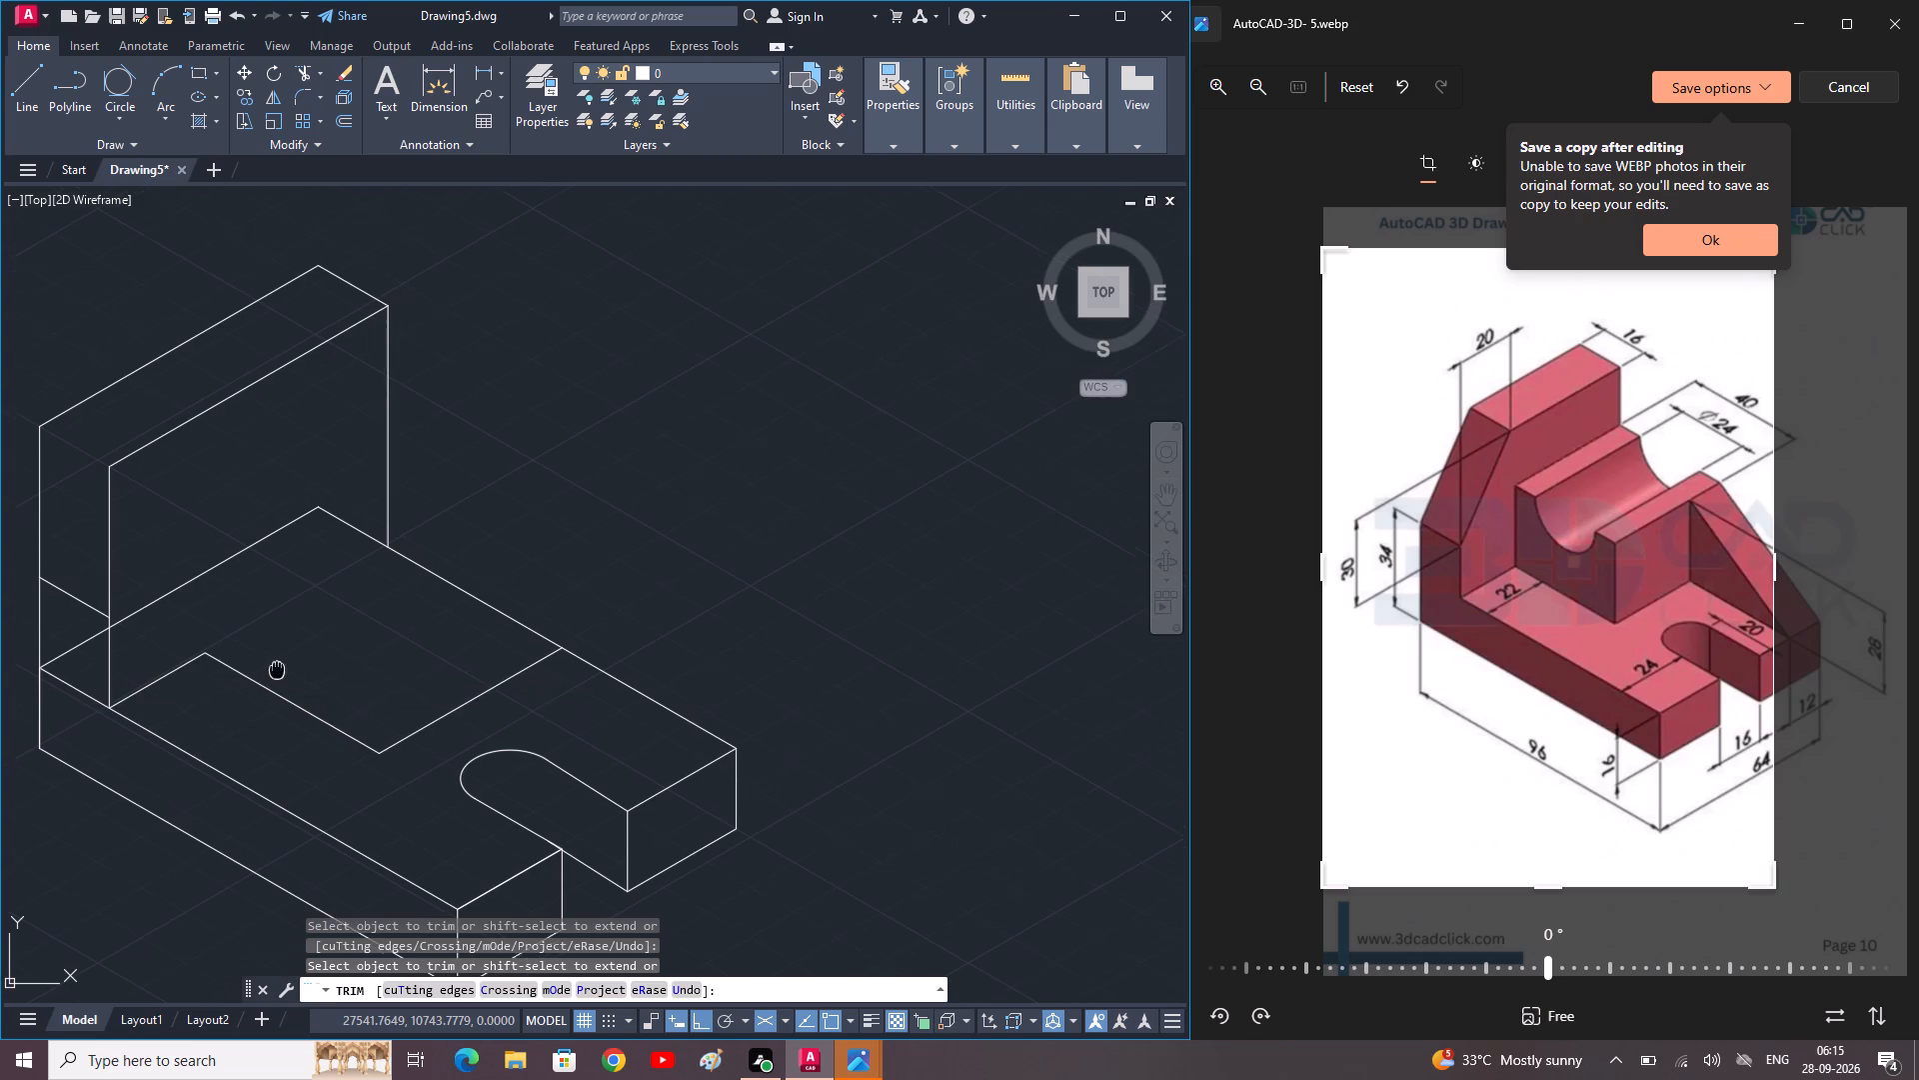
middle_drag(274, 669, 271, 668)
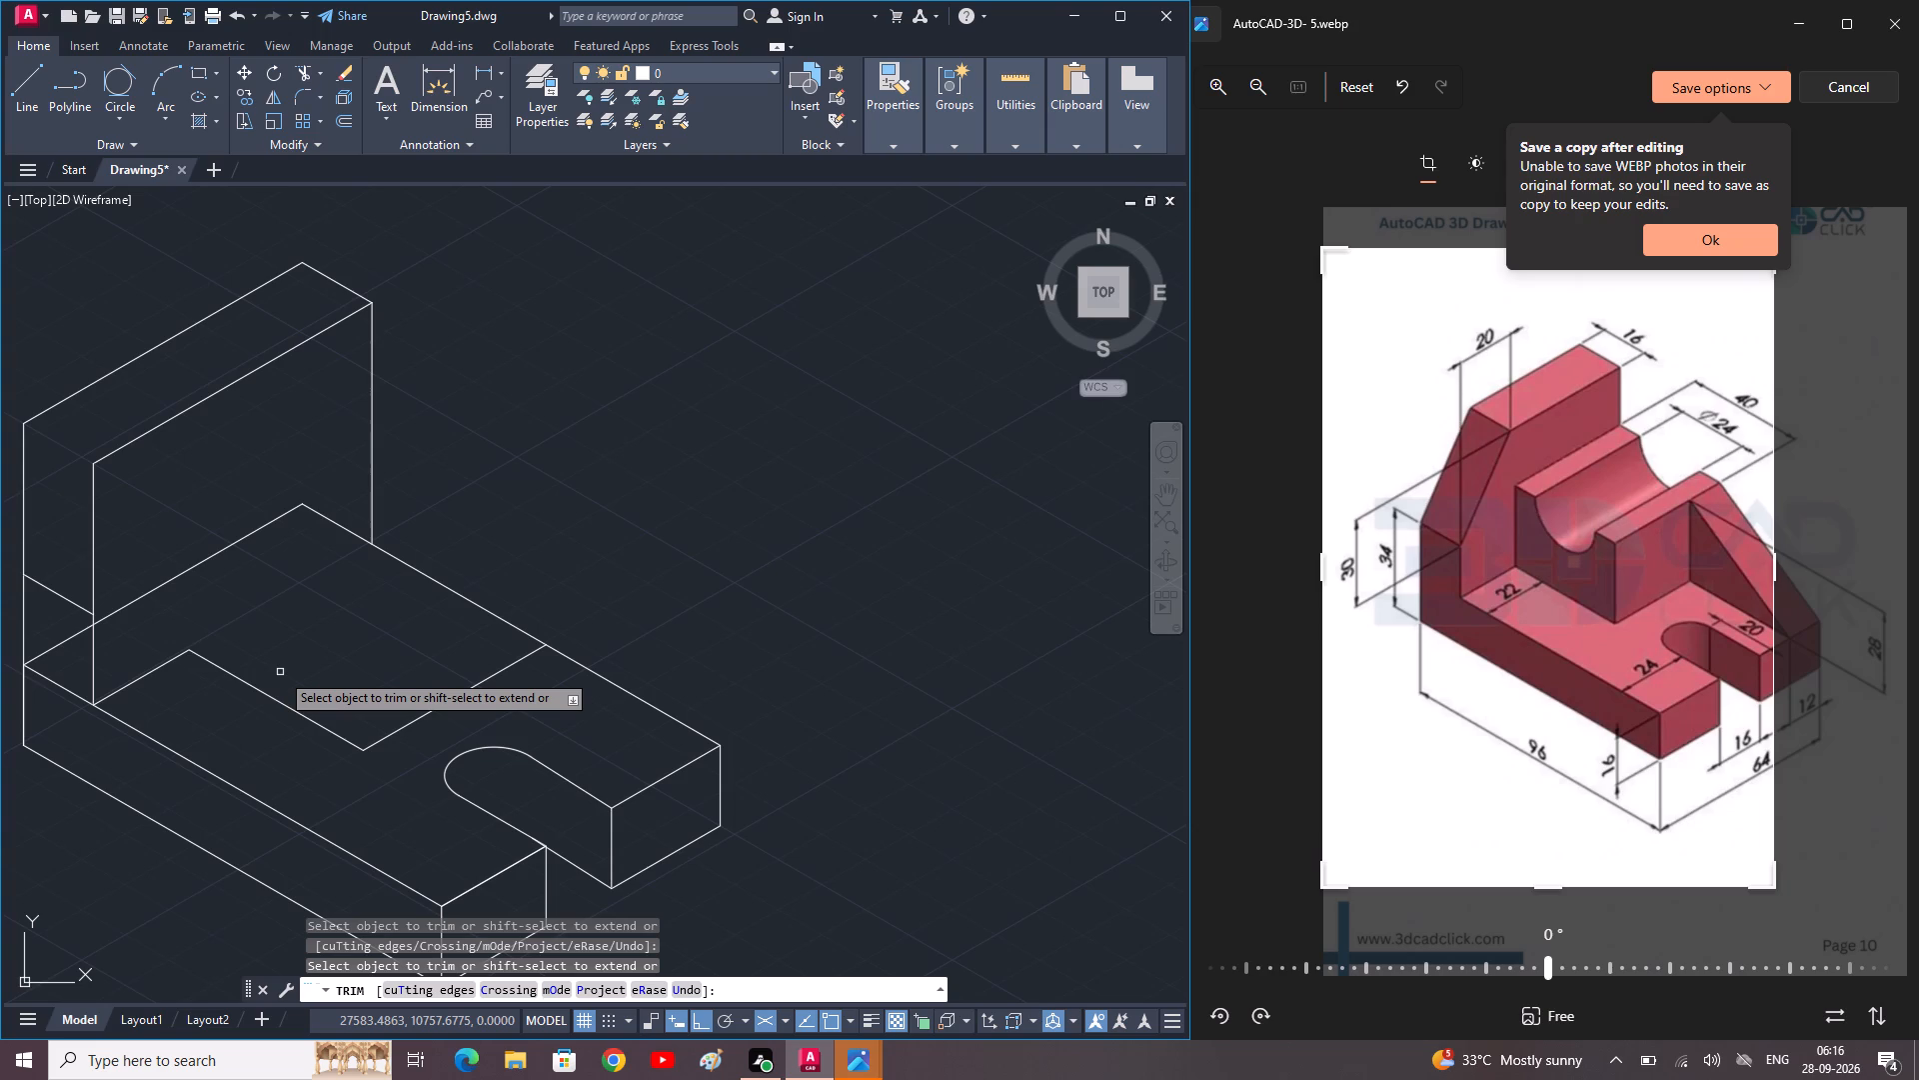
middle_drag(405, 691, 375, 685)
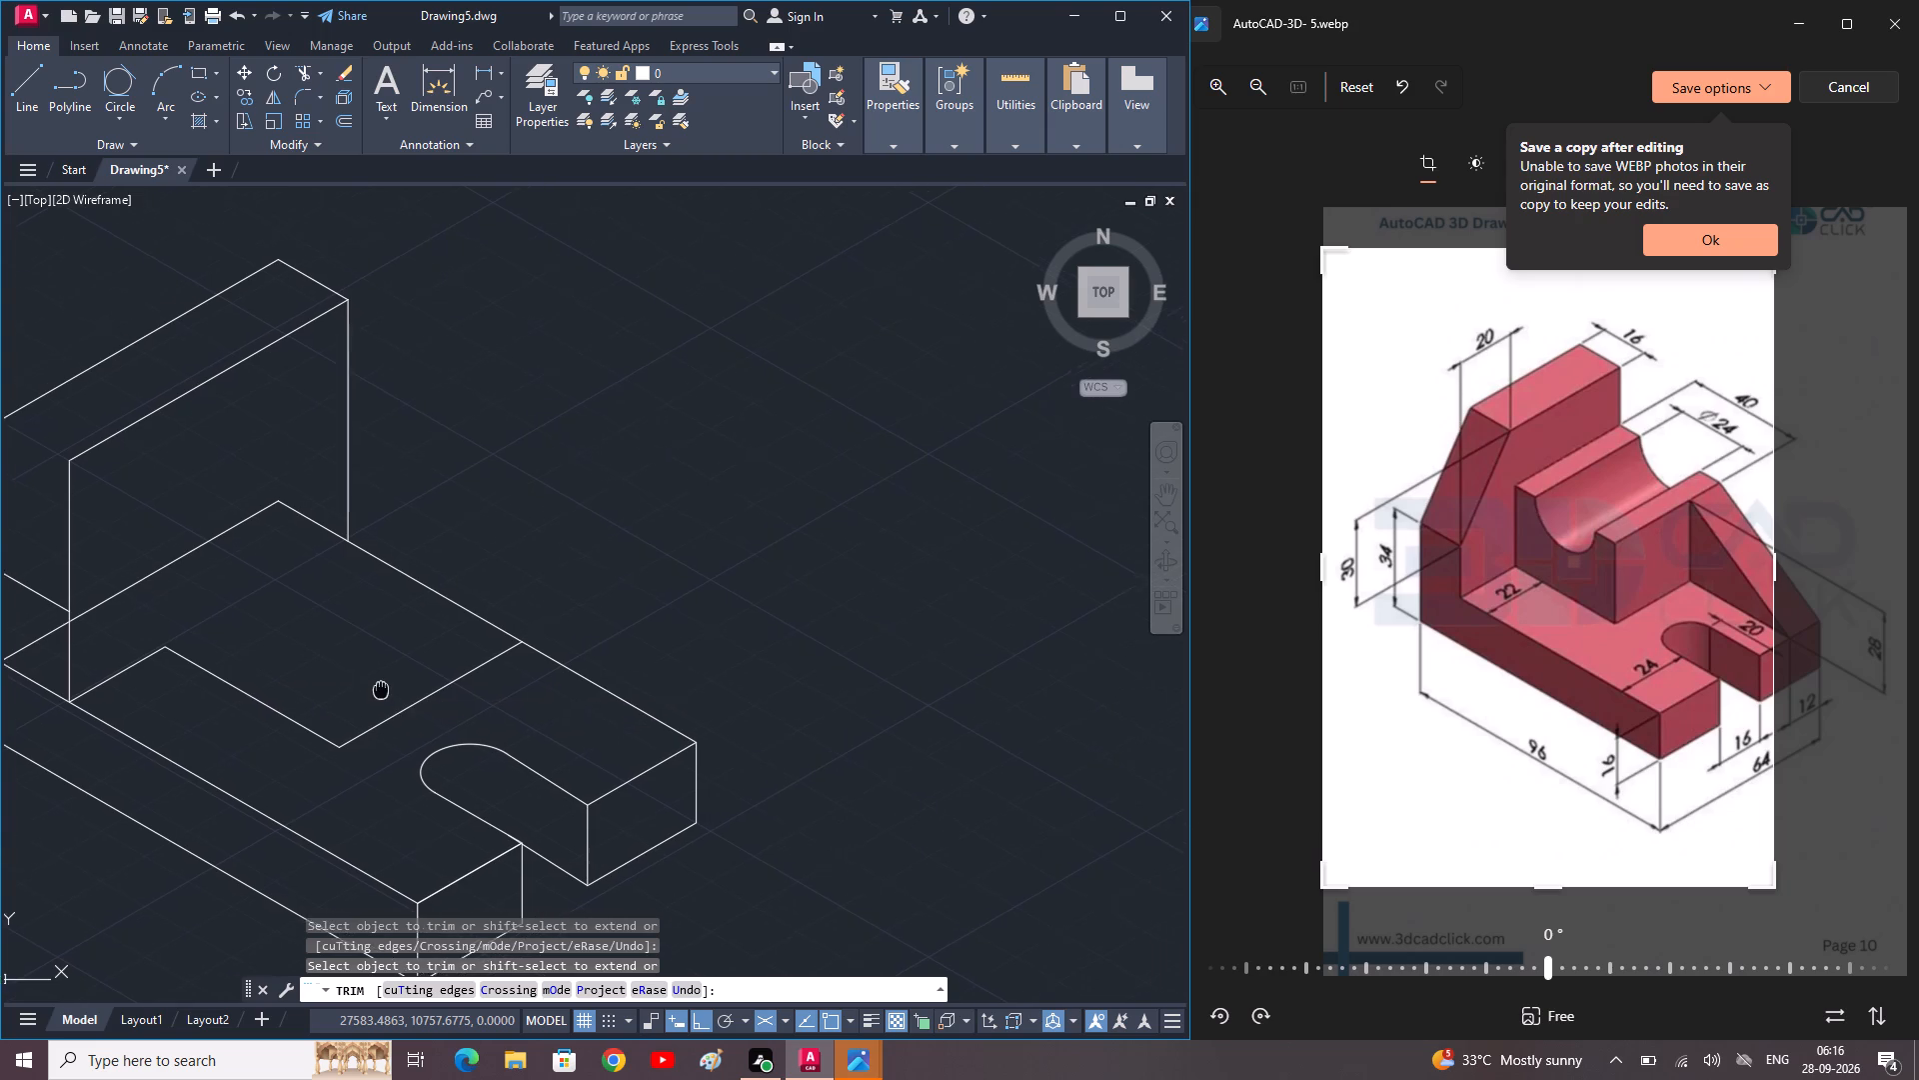
middle_drag(375, 685, 357, 681)
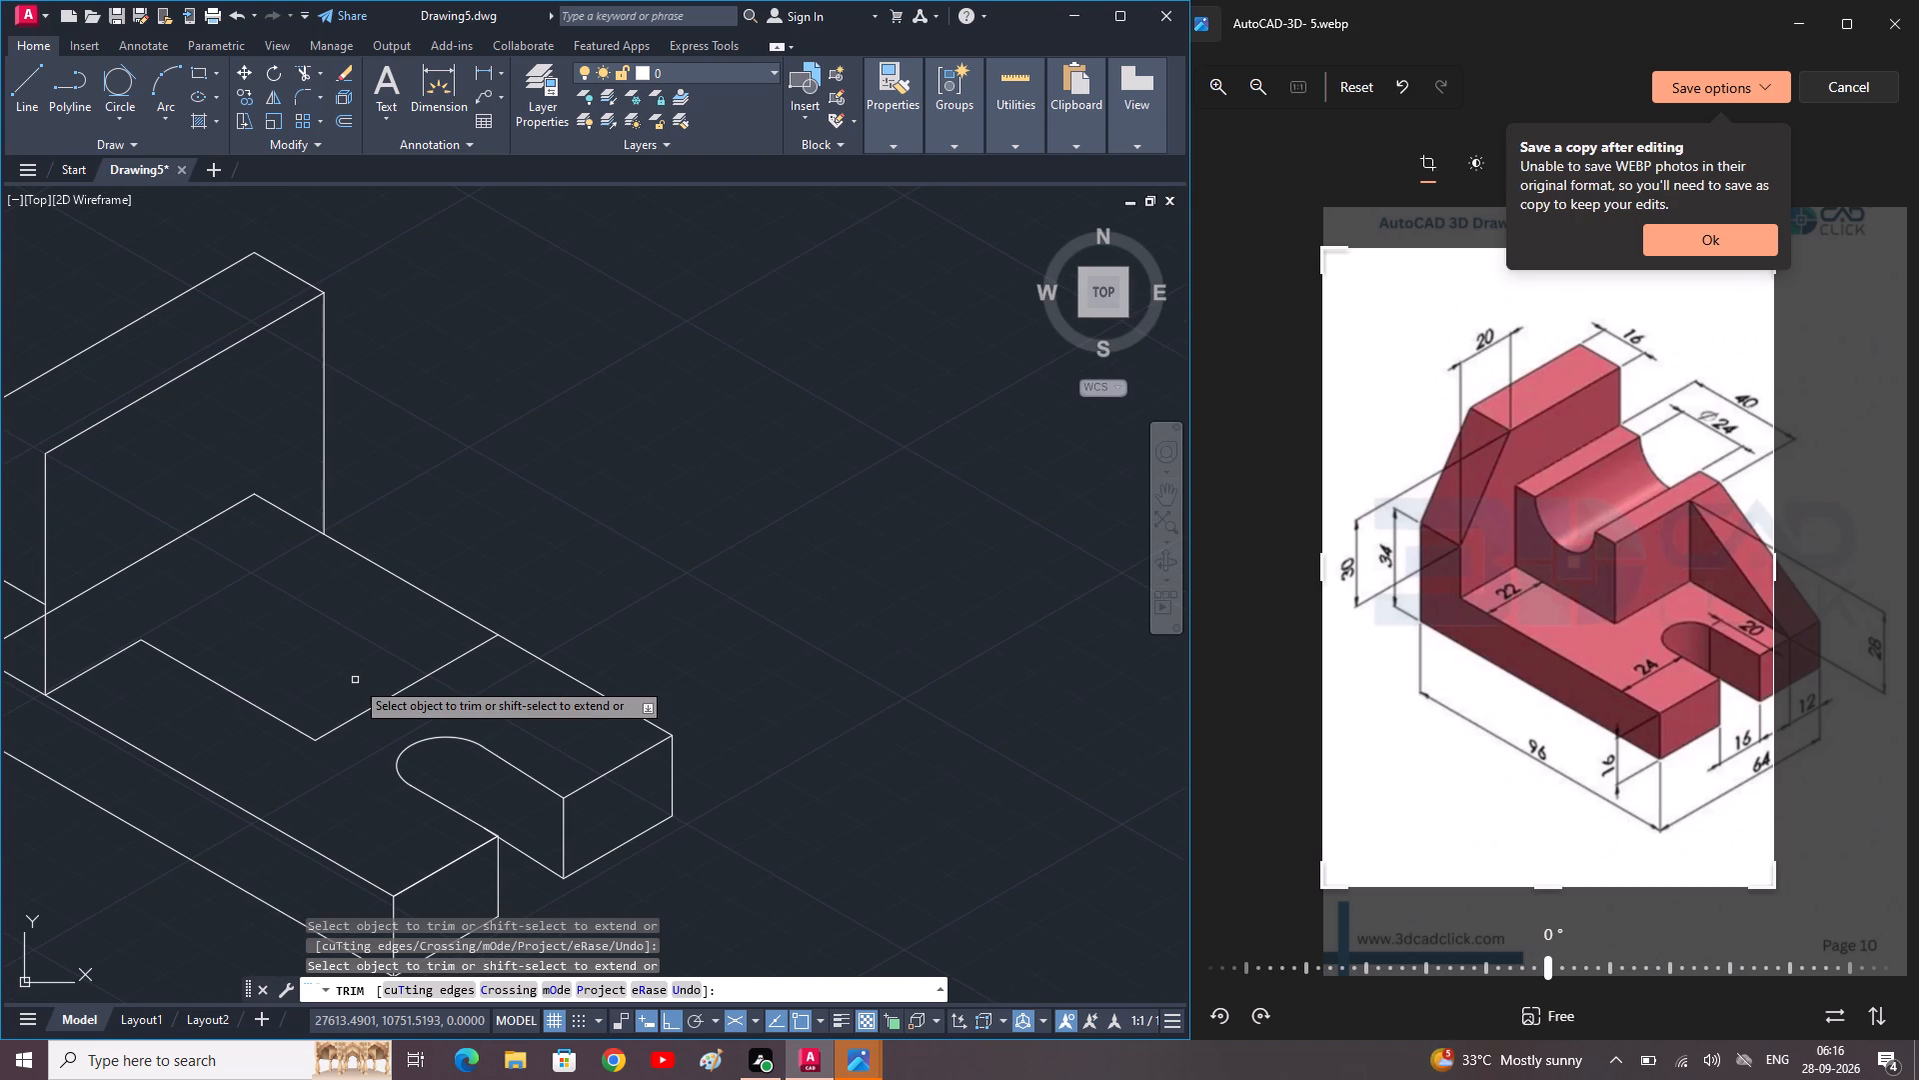
key(Escape)
key(Escape)
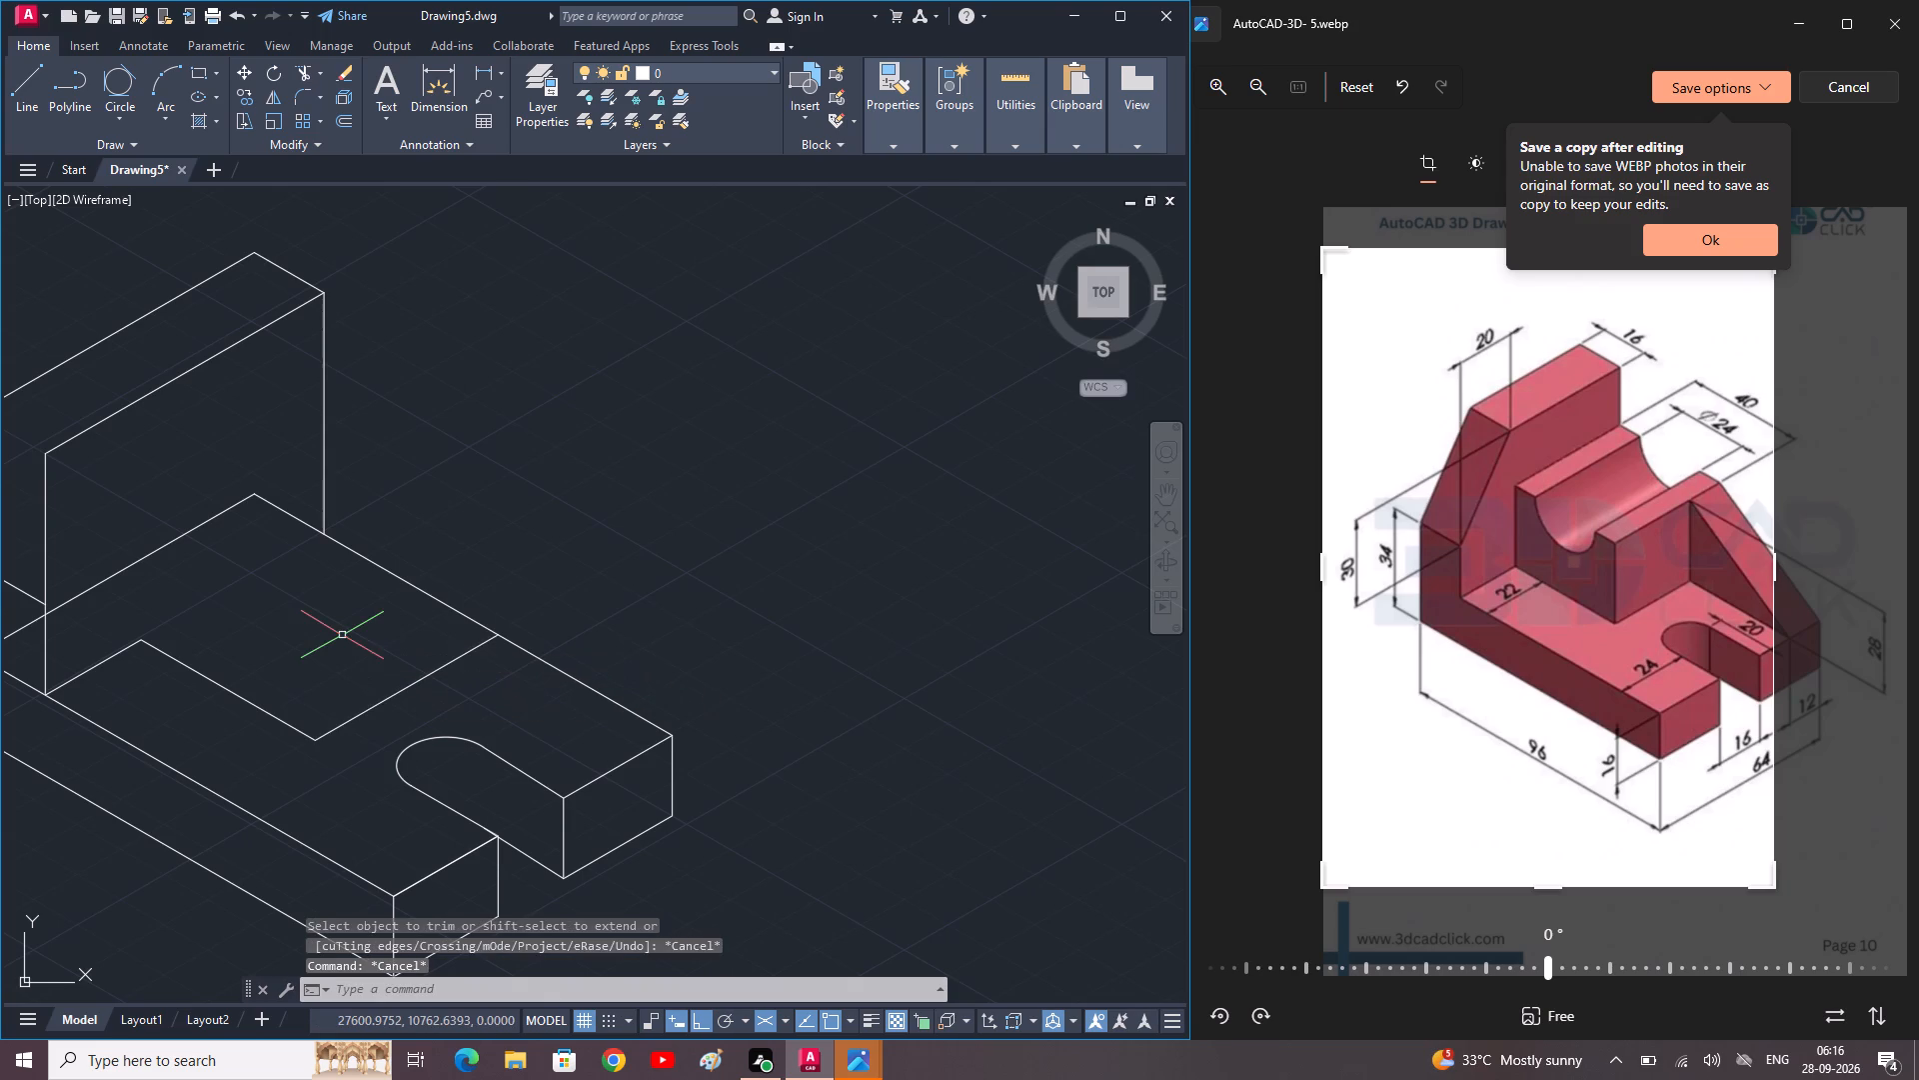
key(Escape)
key(Escape)
key(Escape)
key(Escape)
key(Escape)
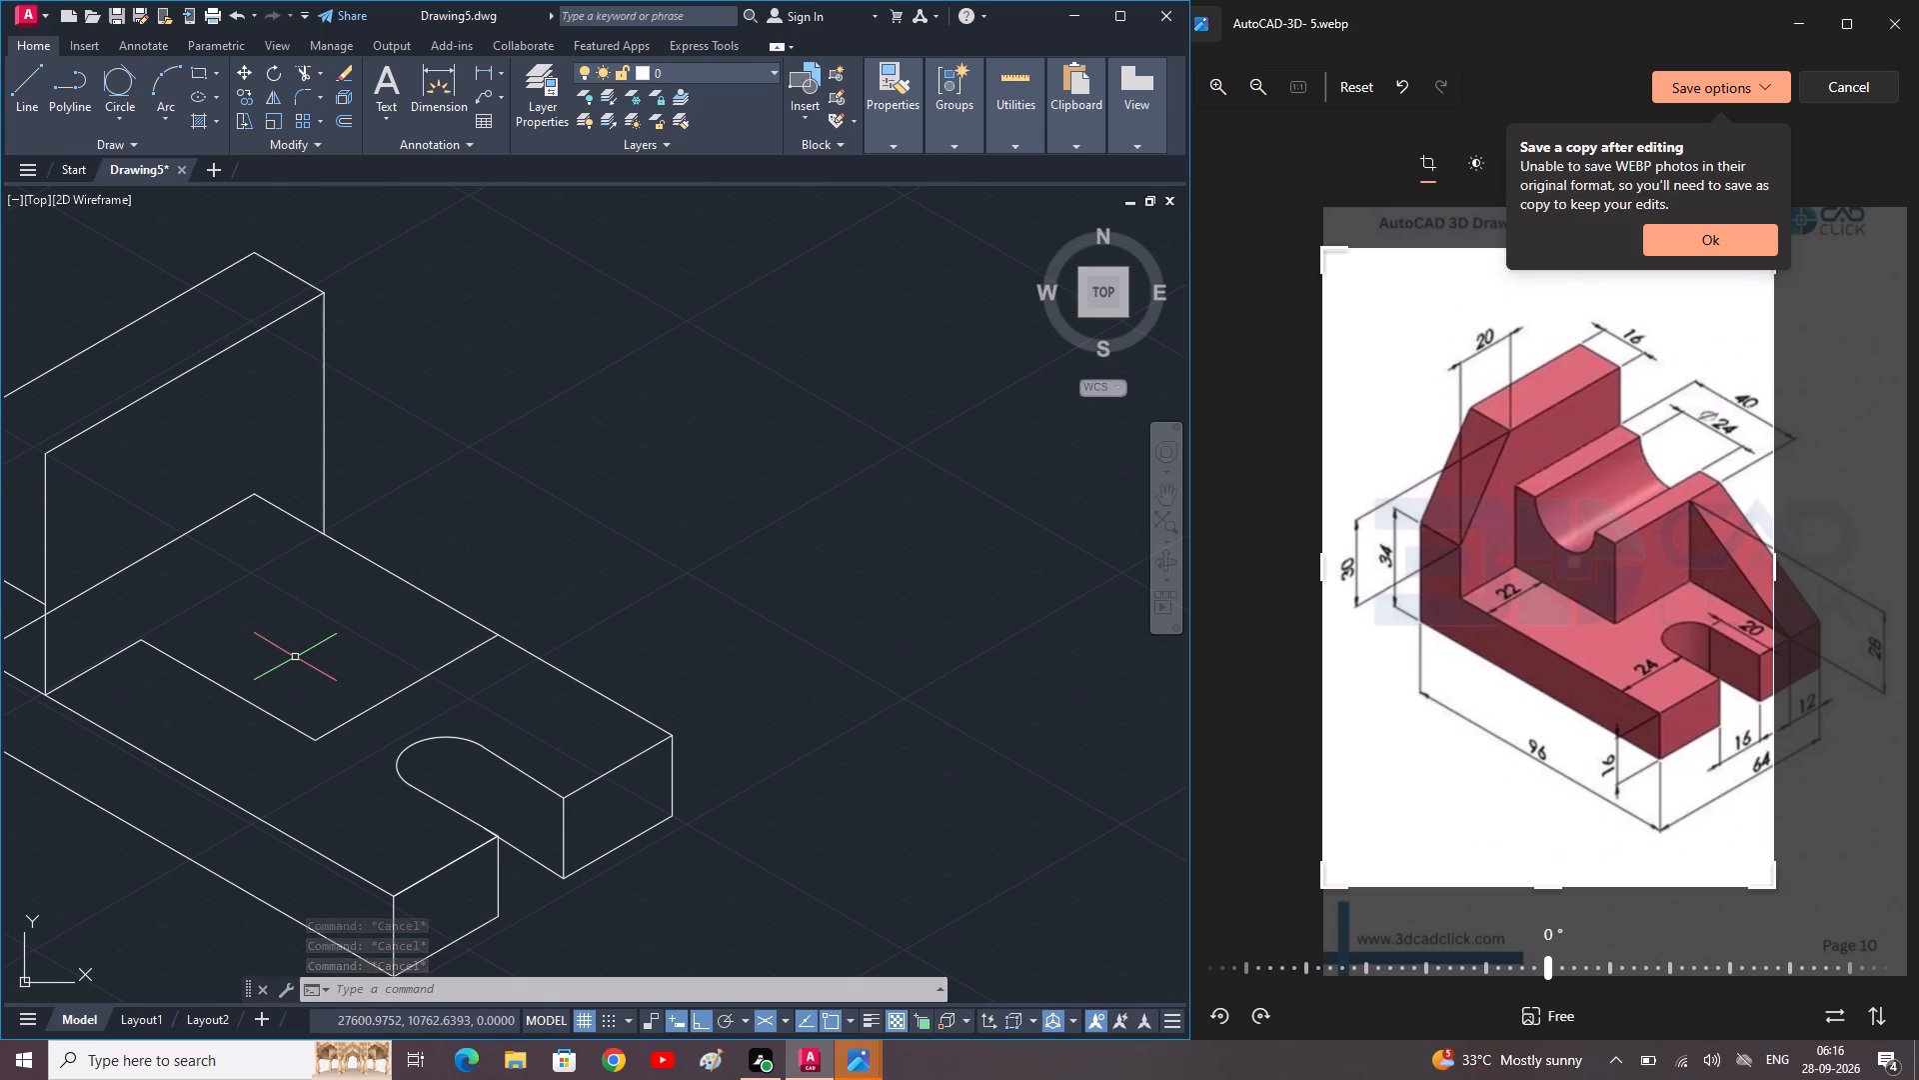
Draw the block's wall-side footprint line from its near corner on the base, parallel to the opposite side and past the back edge.
text(l)
key(space)
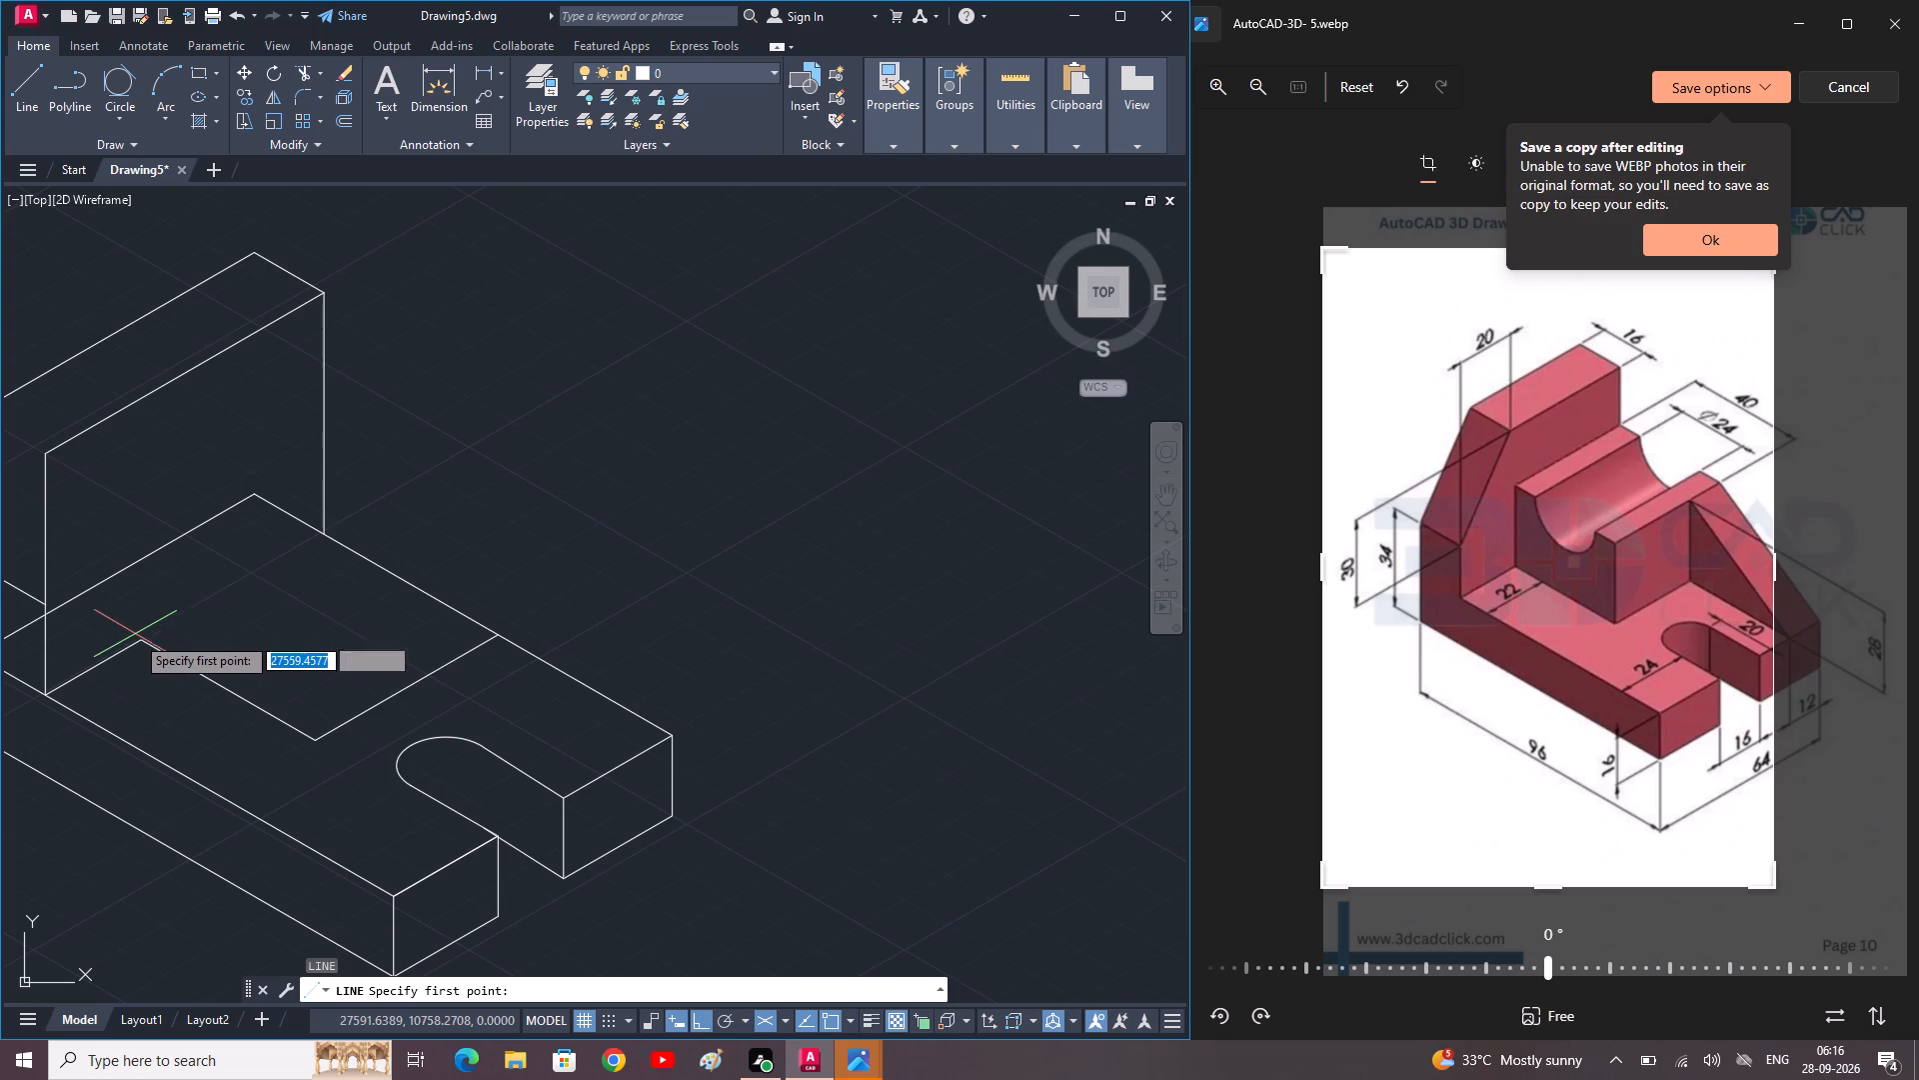
click(136, 635)
click(458, 507)
key(space)
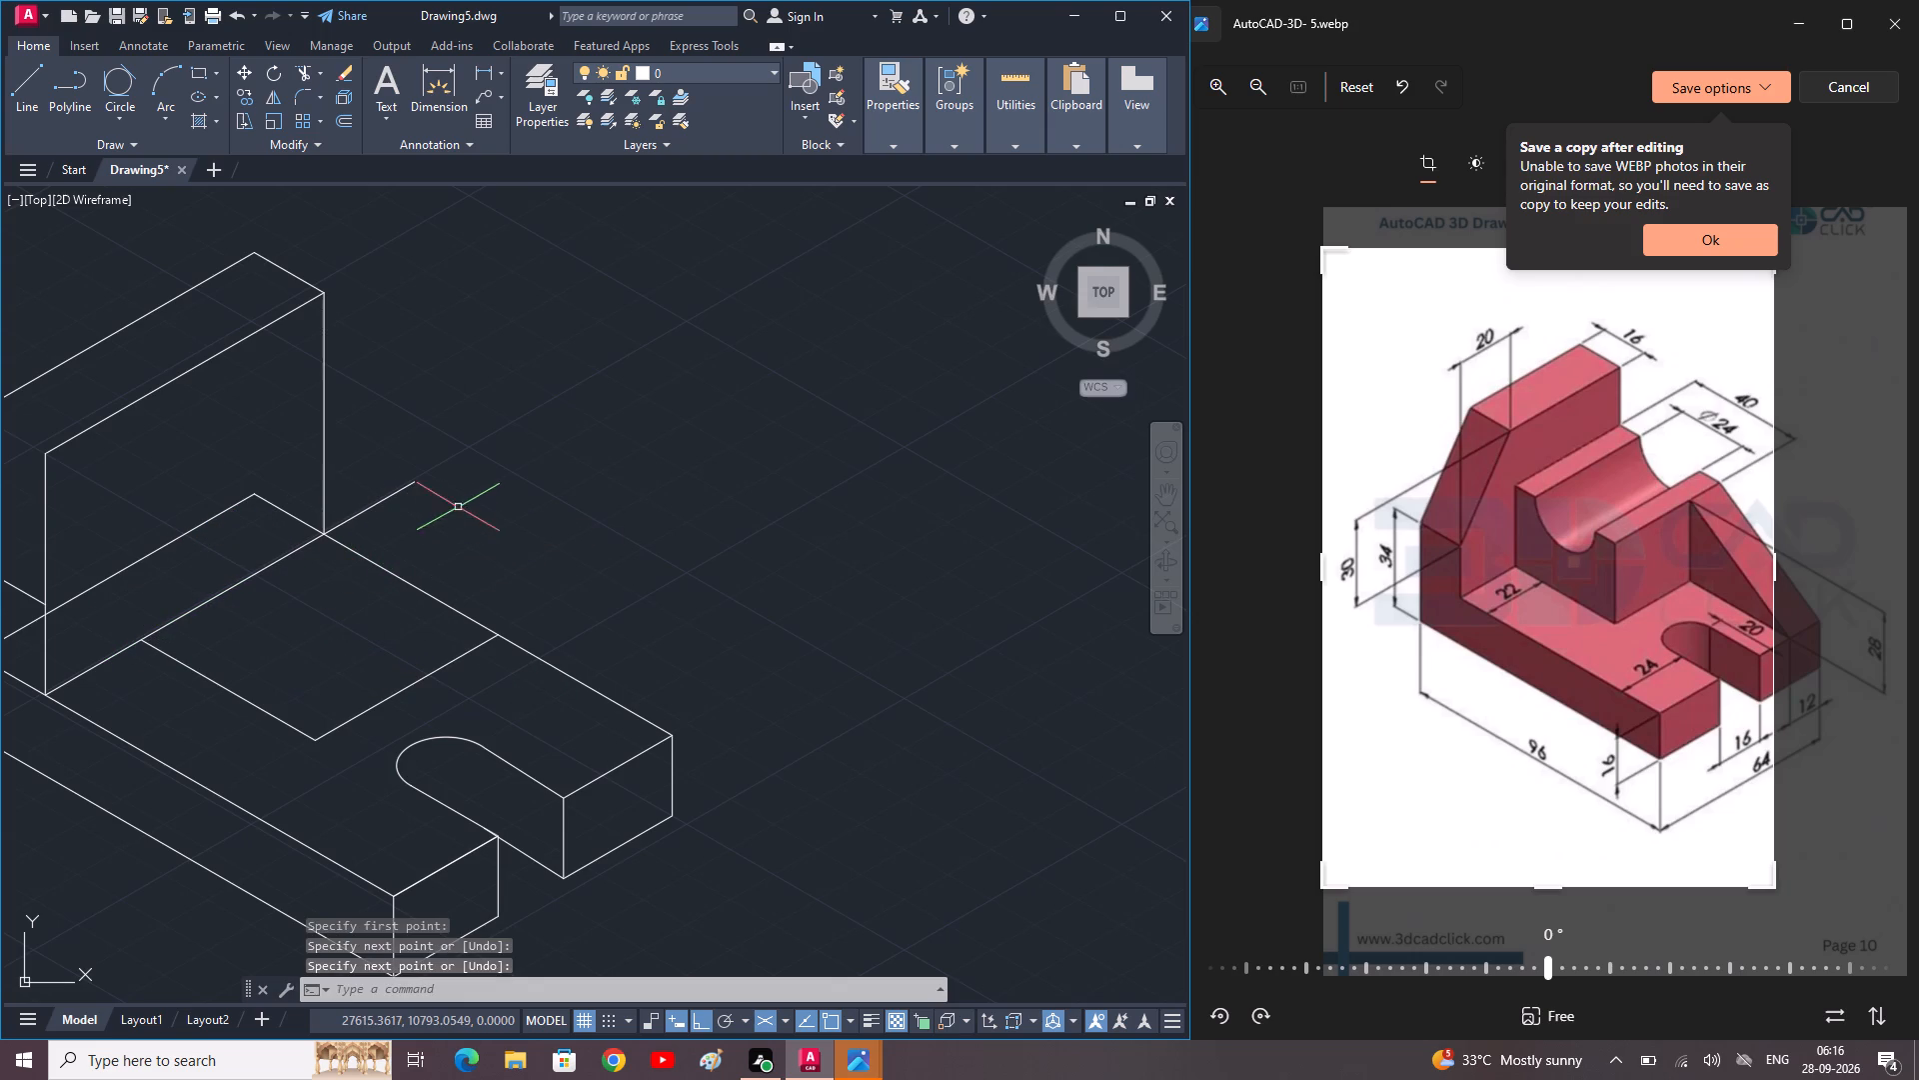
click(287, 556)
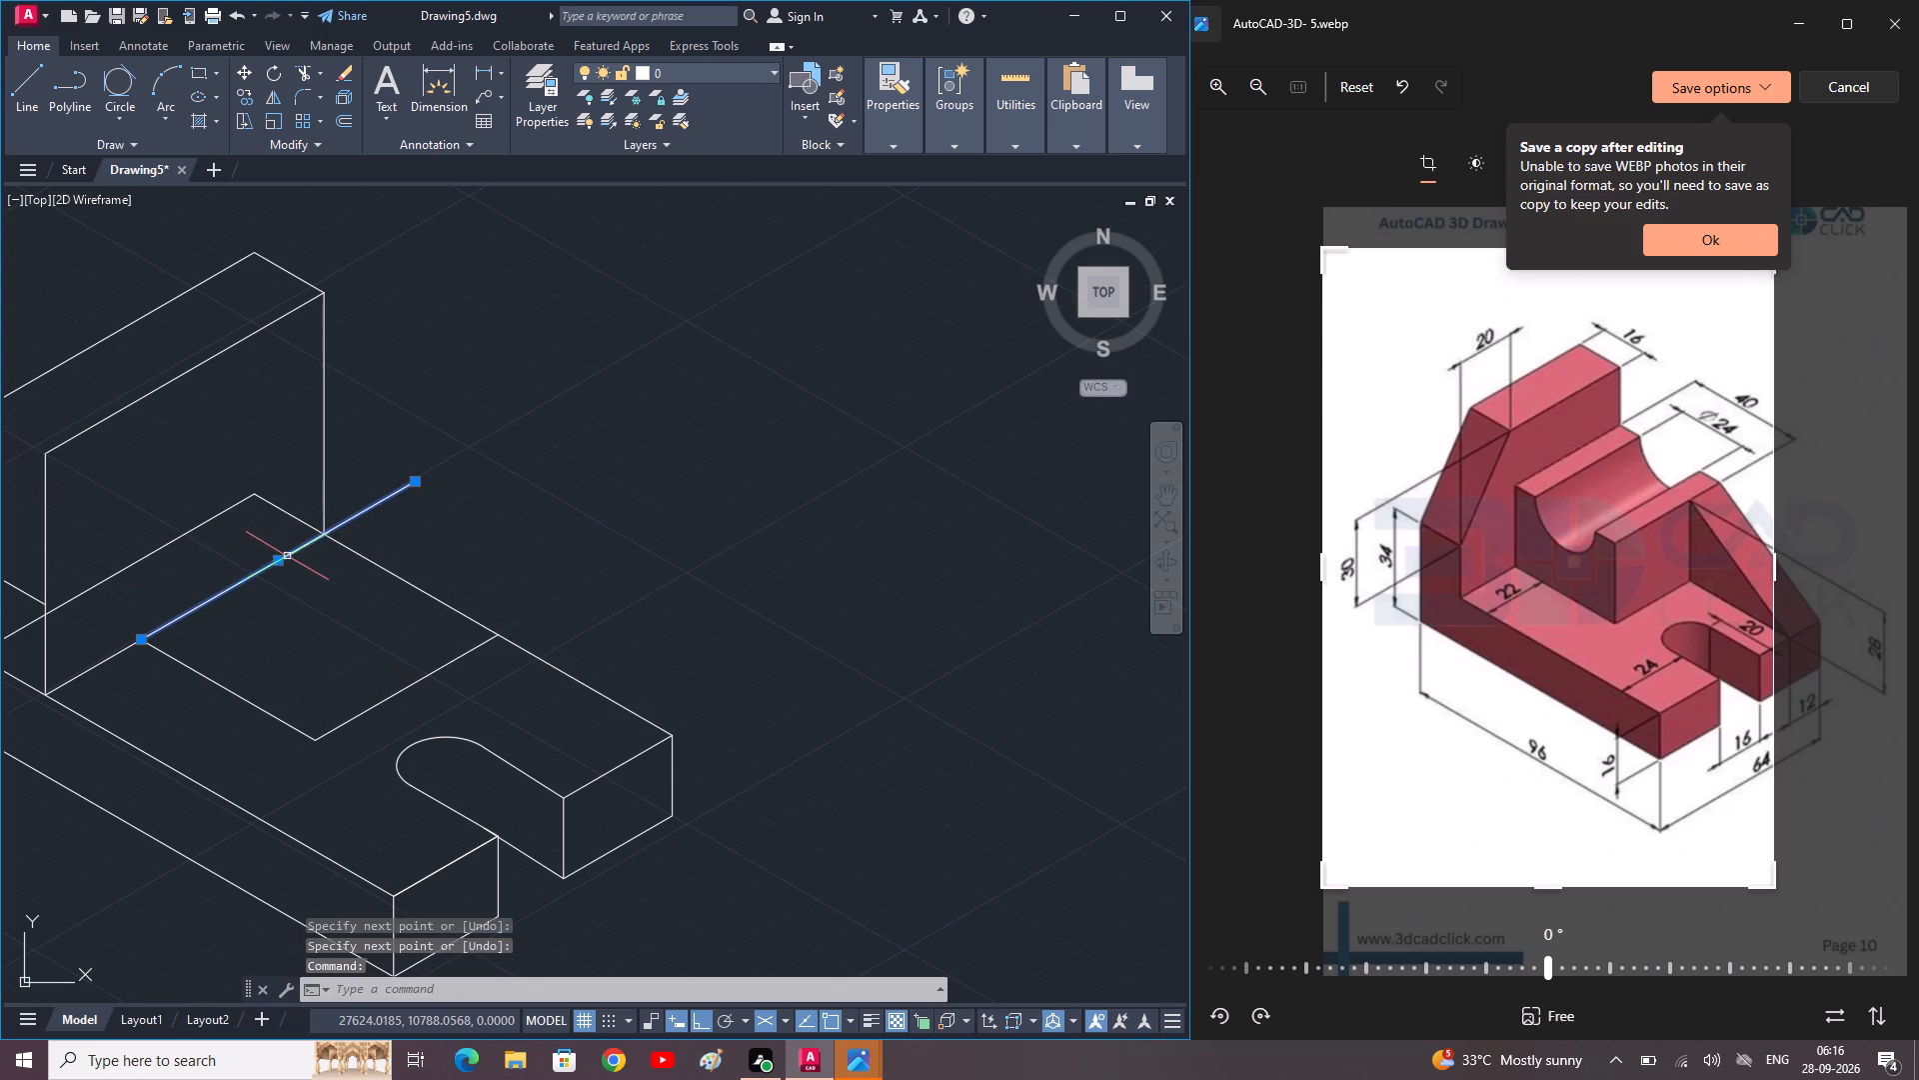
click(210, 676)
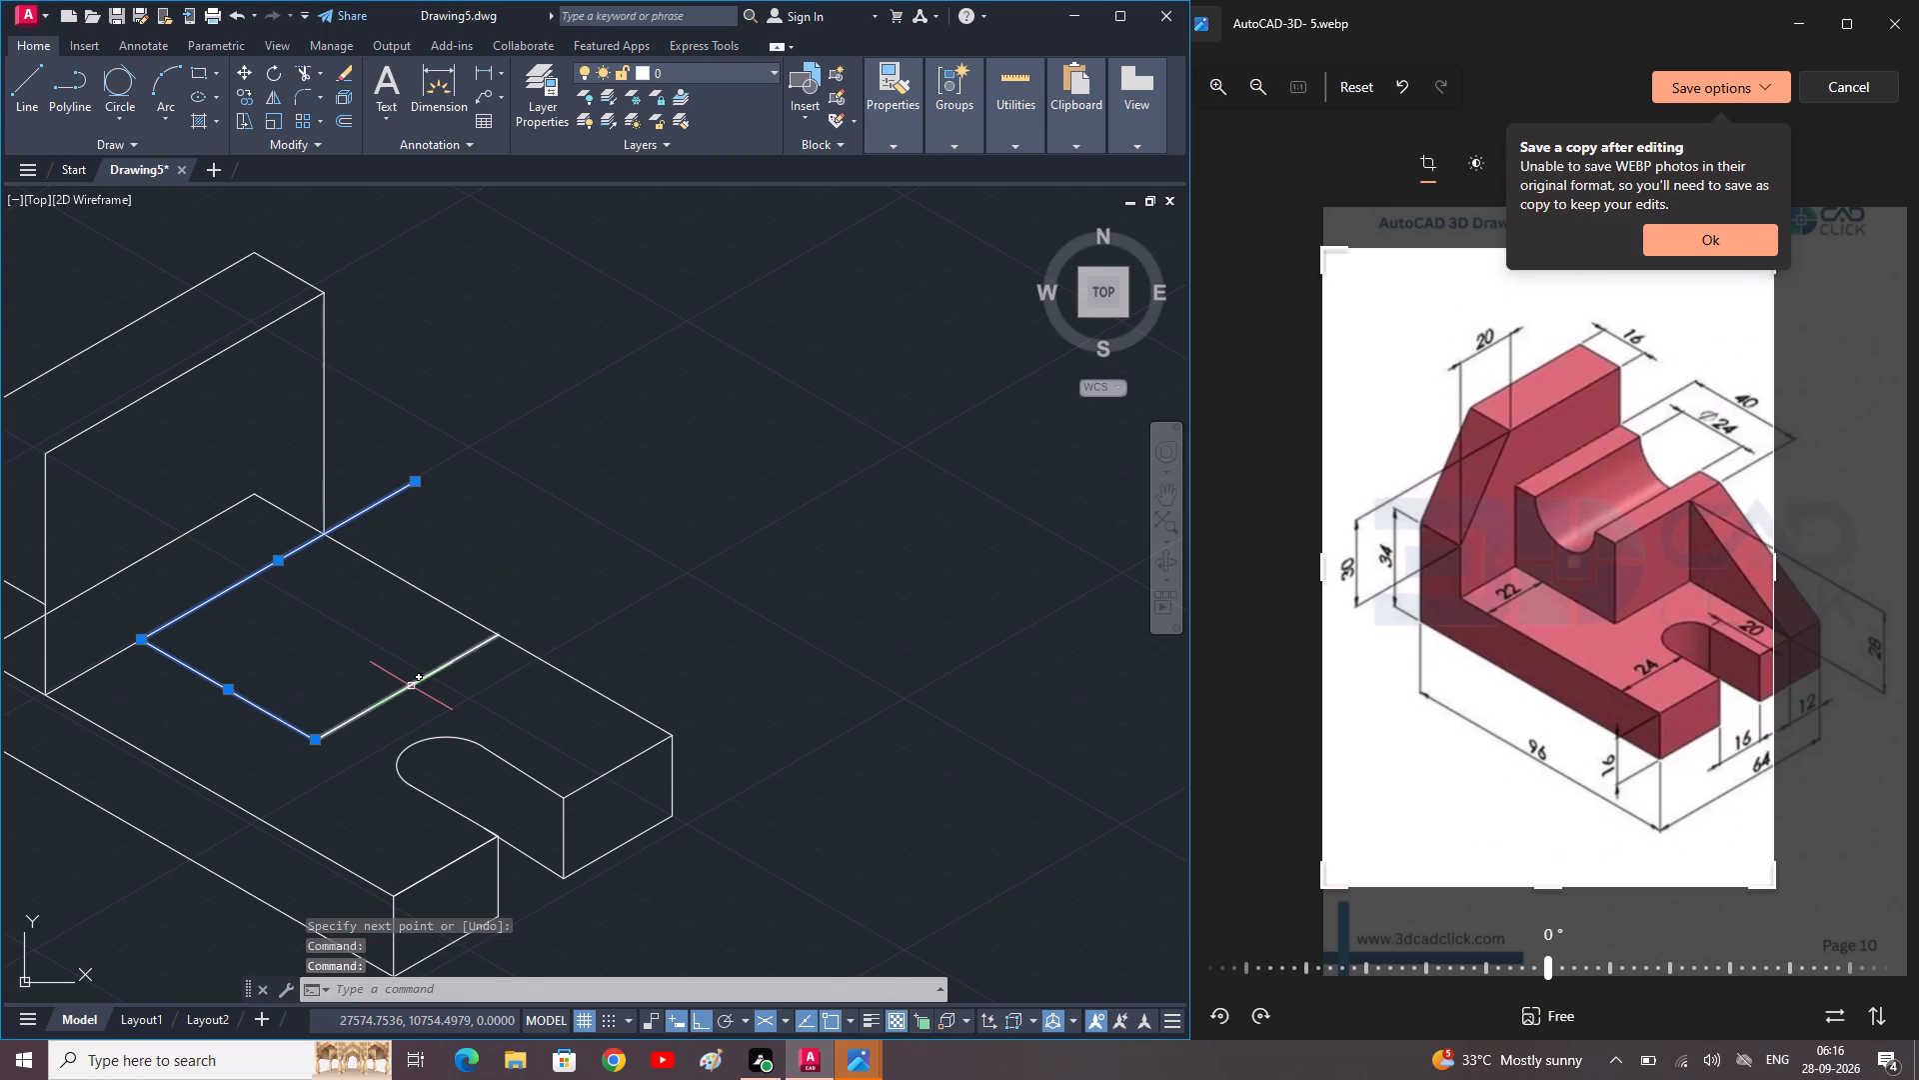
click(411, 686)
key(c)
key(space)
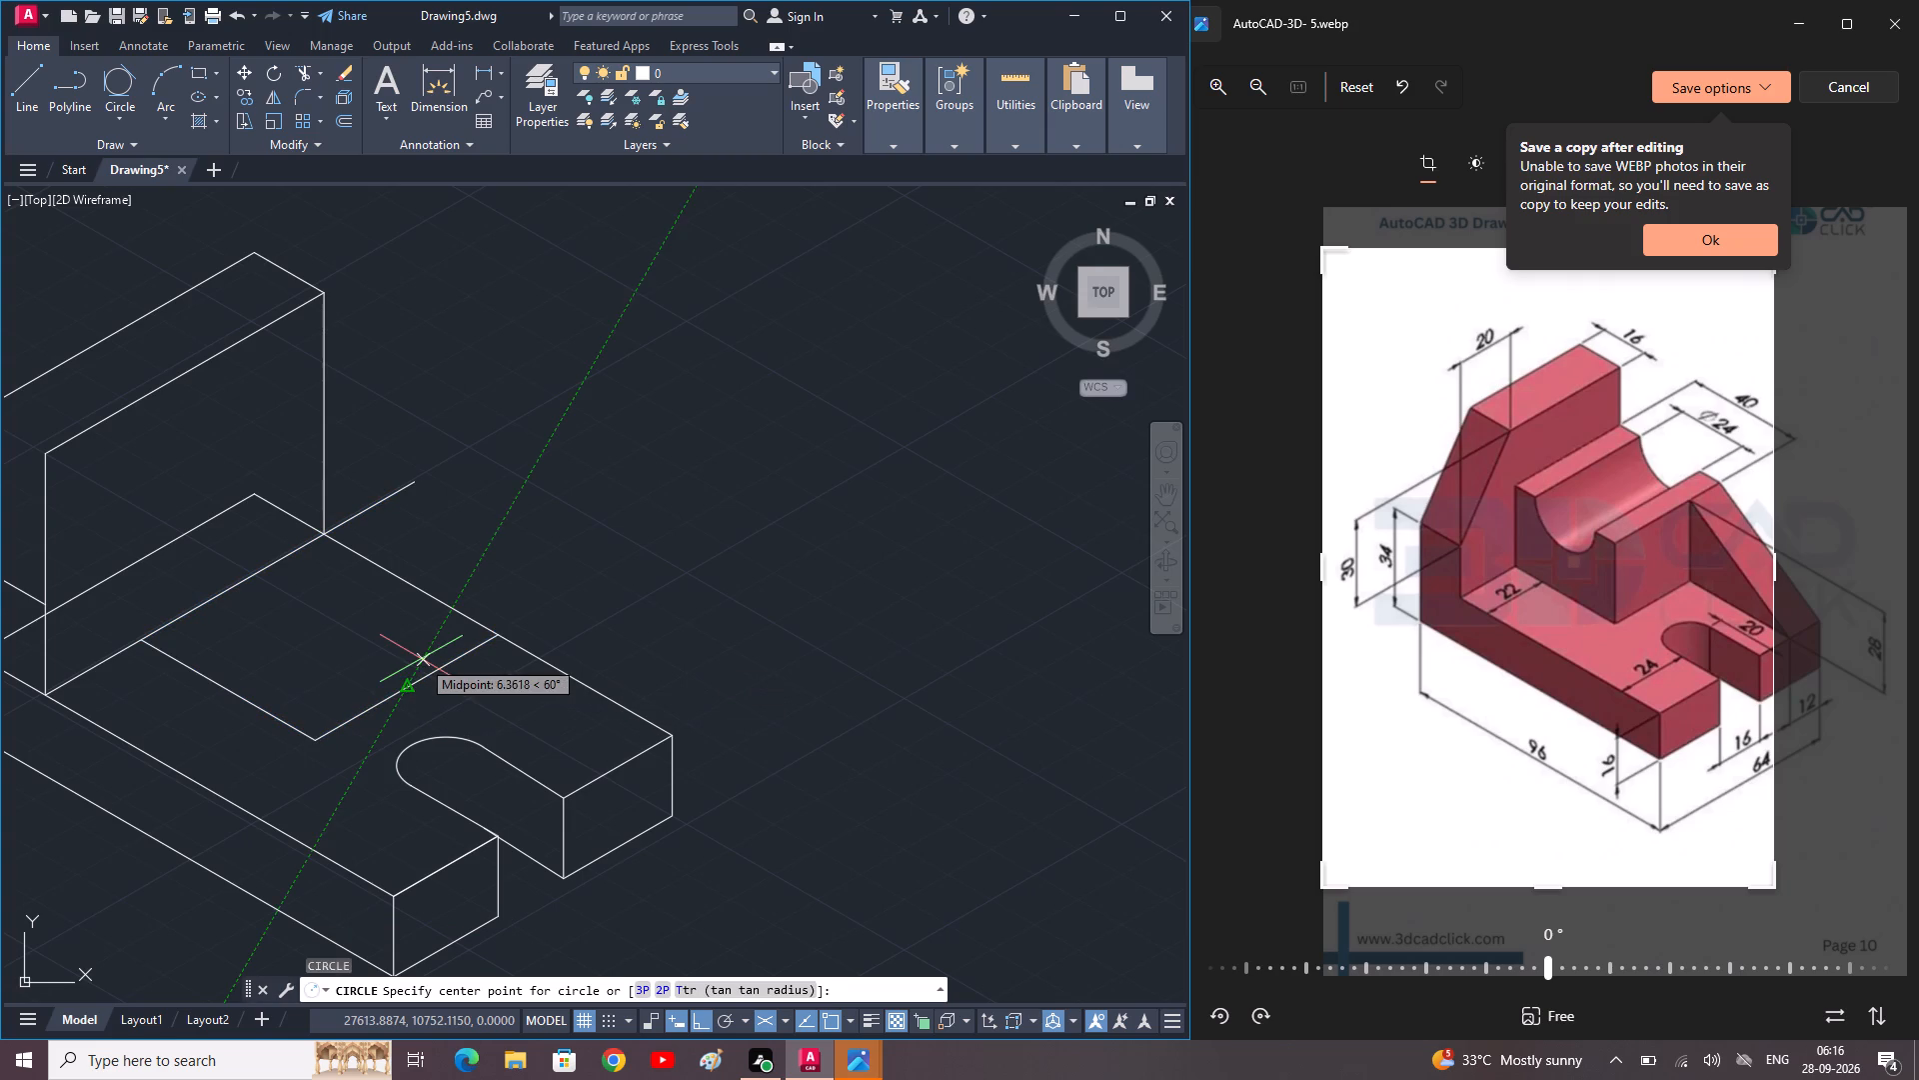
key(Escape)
Copy the block's three footprint lines 26 units straight up for its top outline.
drag(418, 679, 250, 694)
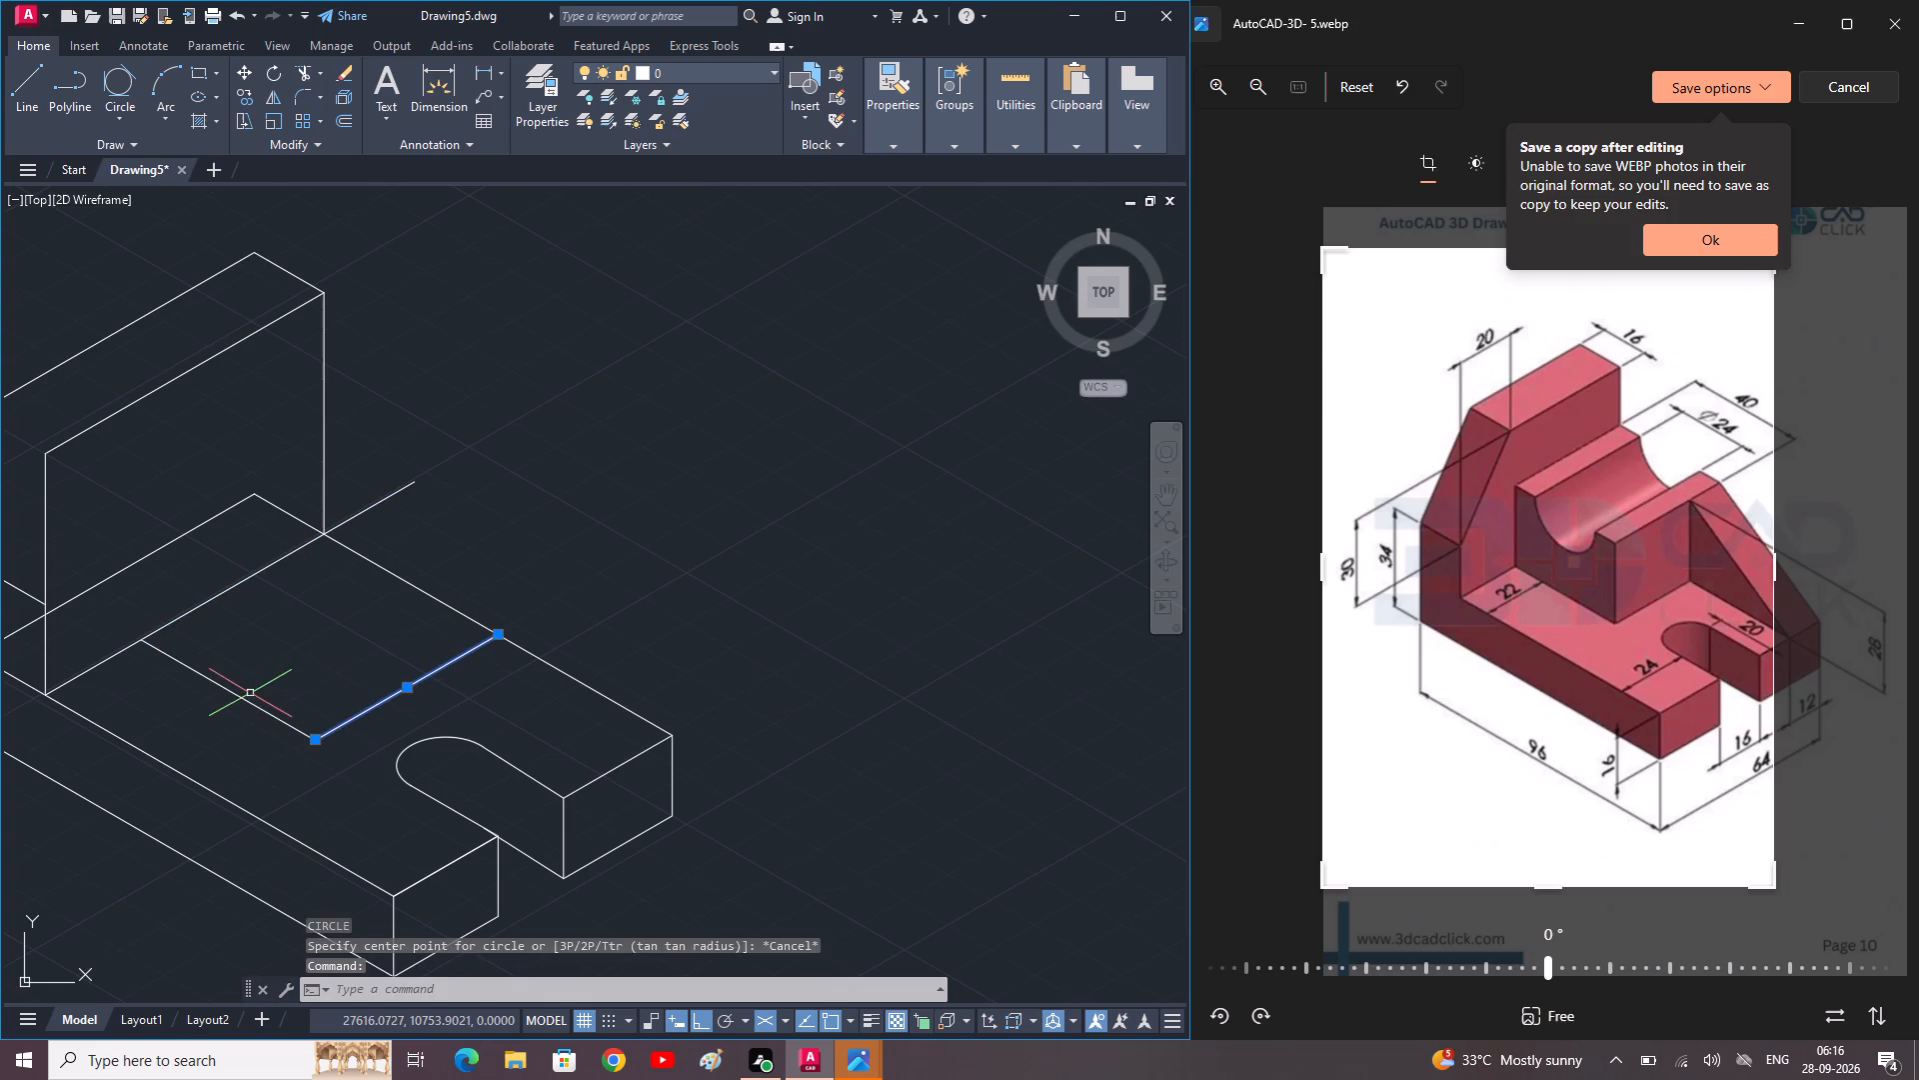
click(240, 702)
click(260, 582)
click(257, 573)
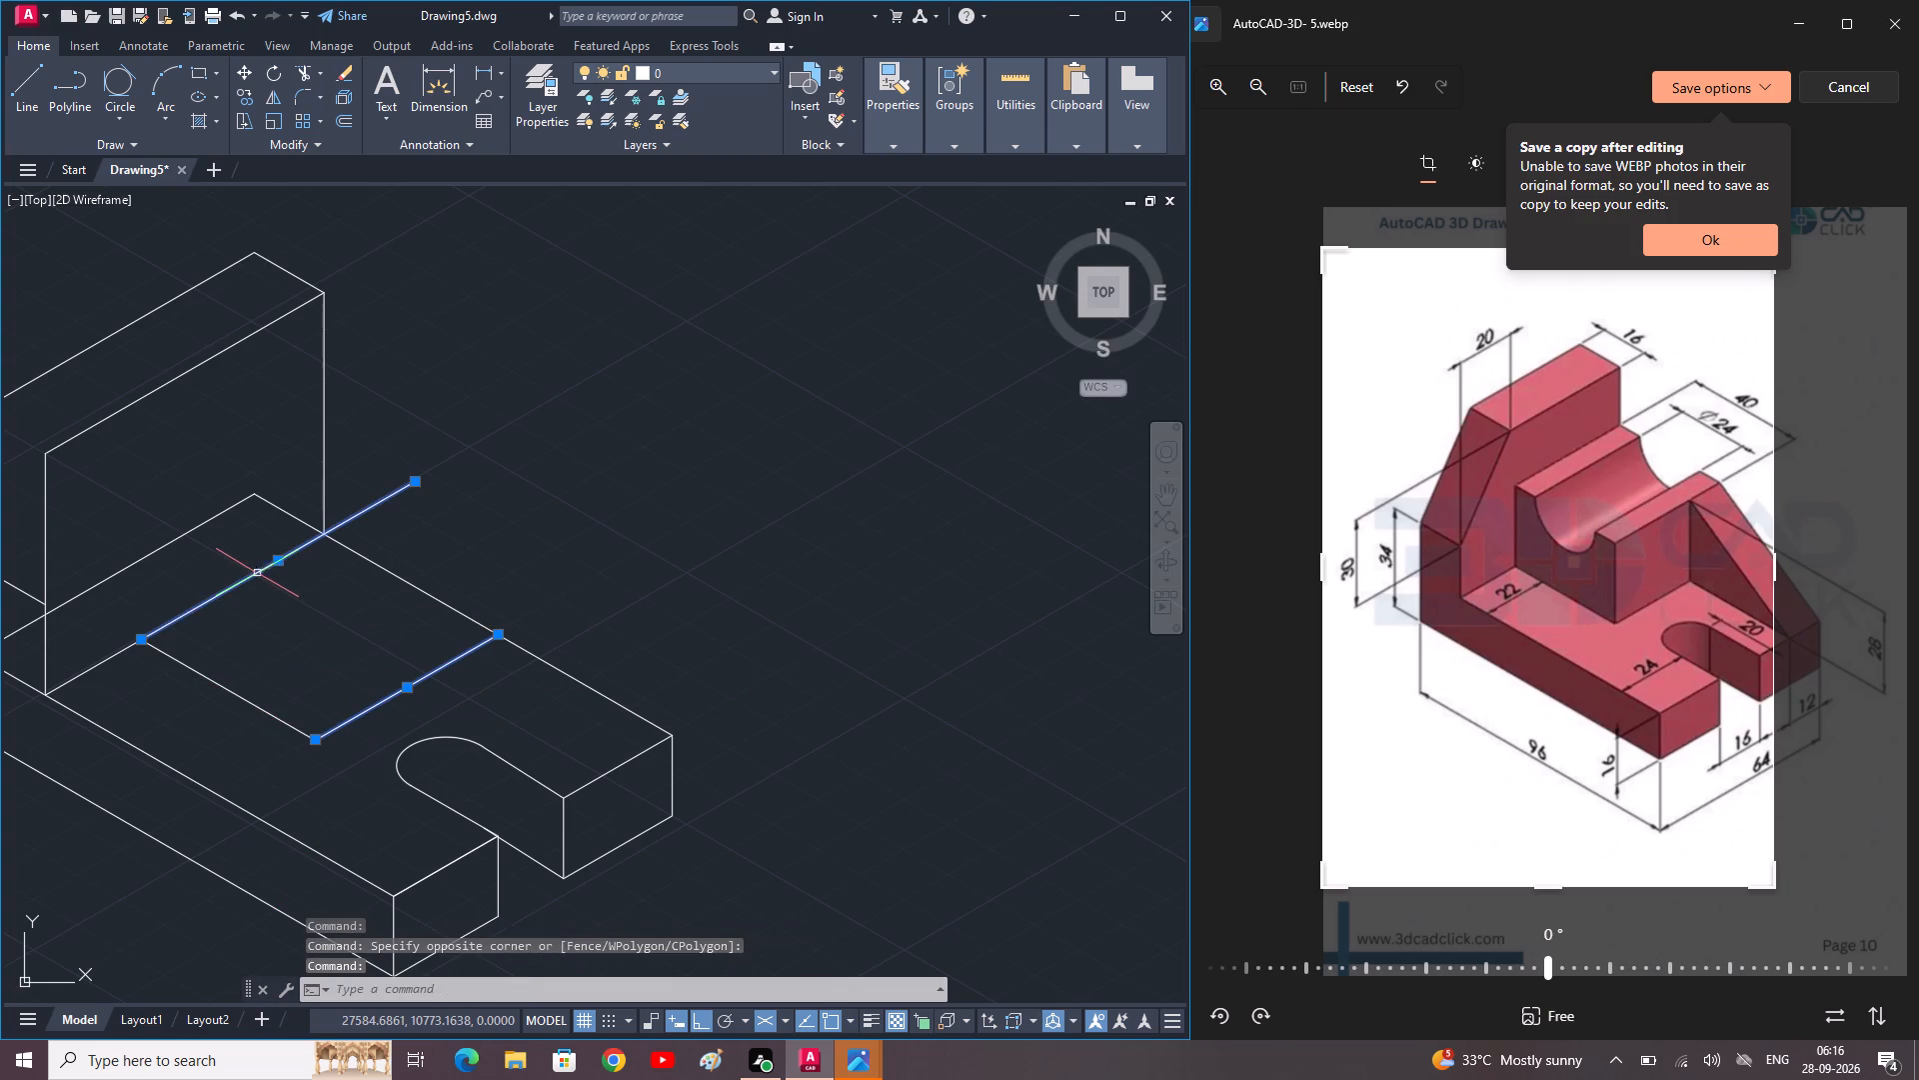
click(202, 683)
click(210, 683)
click(215, 683)
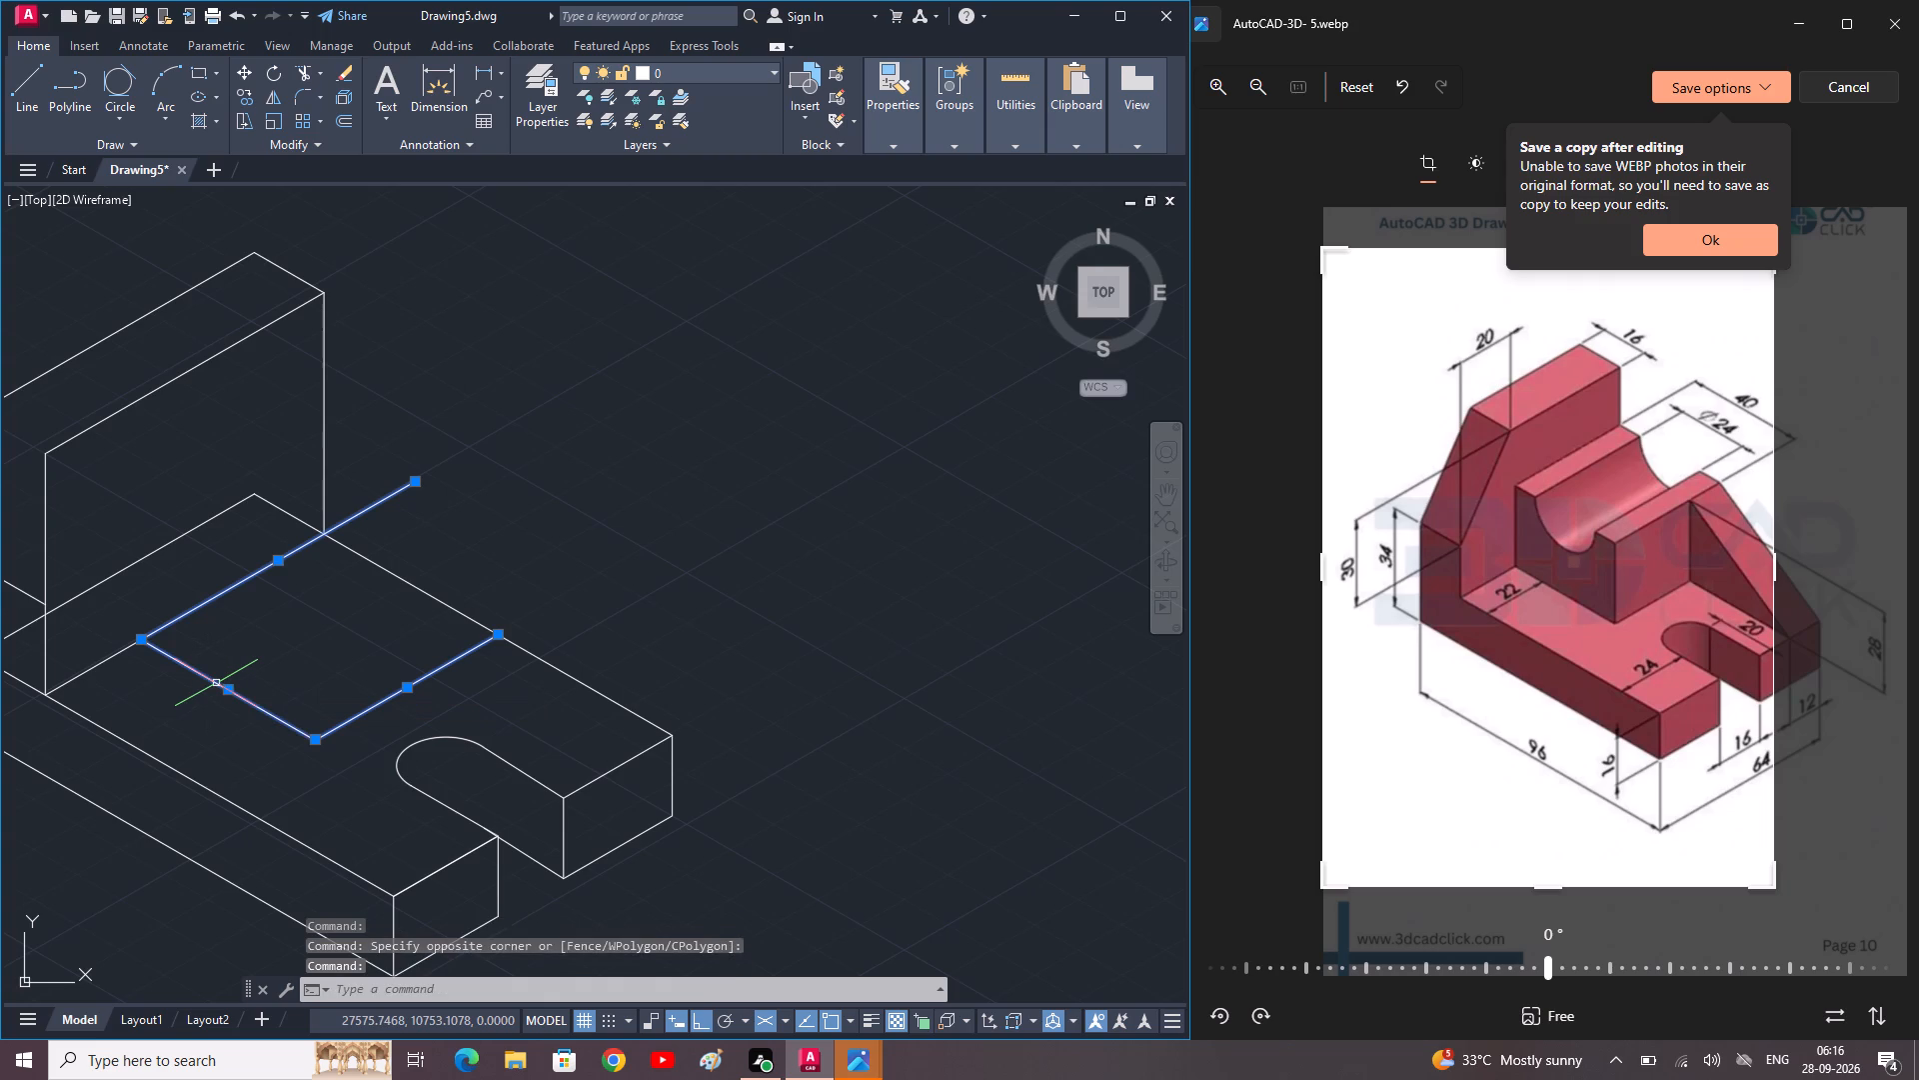
key(v)
key(BackSpace)
text(co)
key(space)
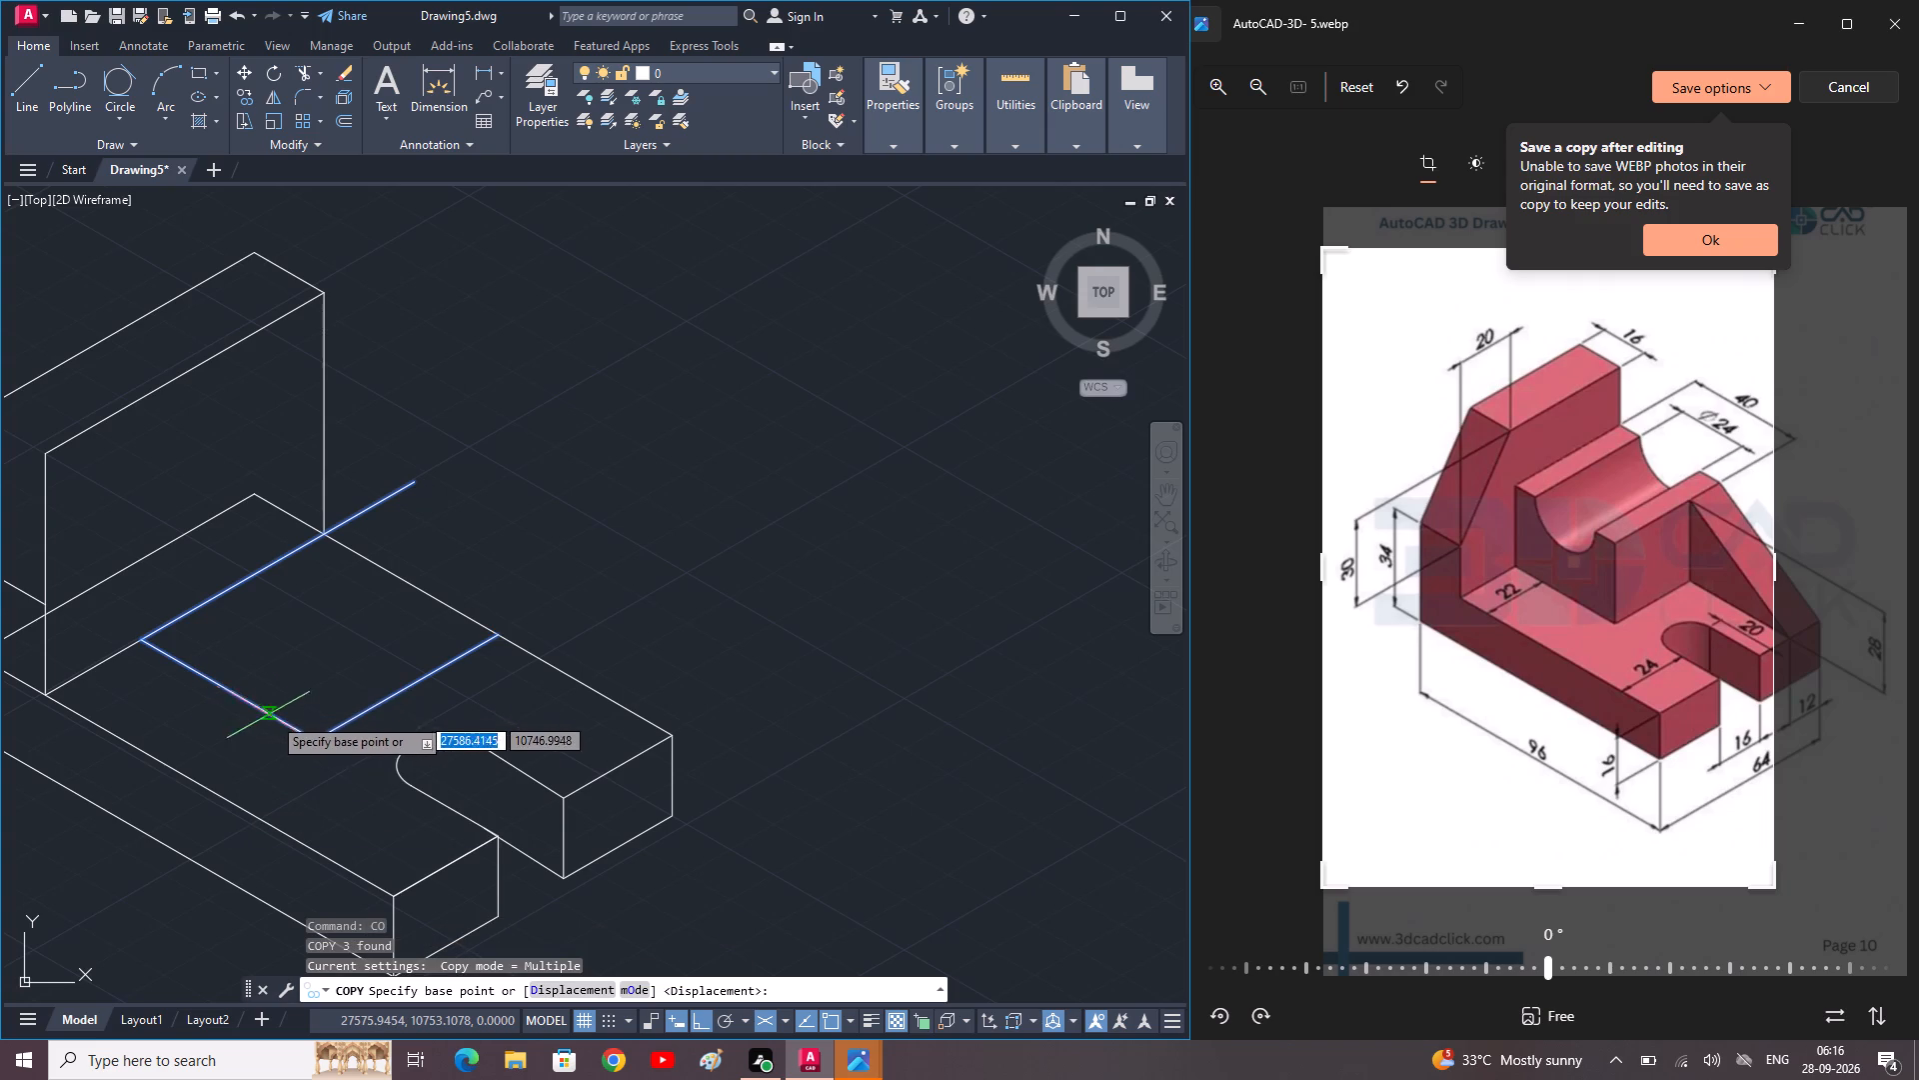
click(321, 736)
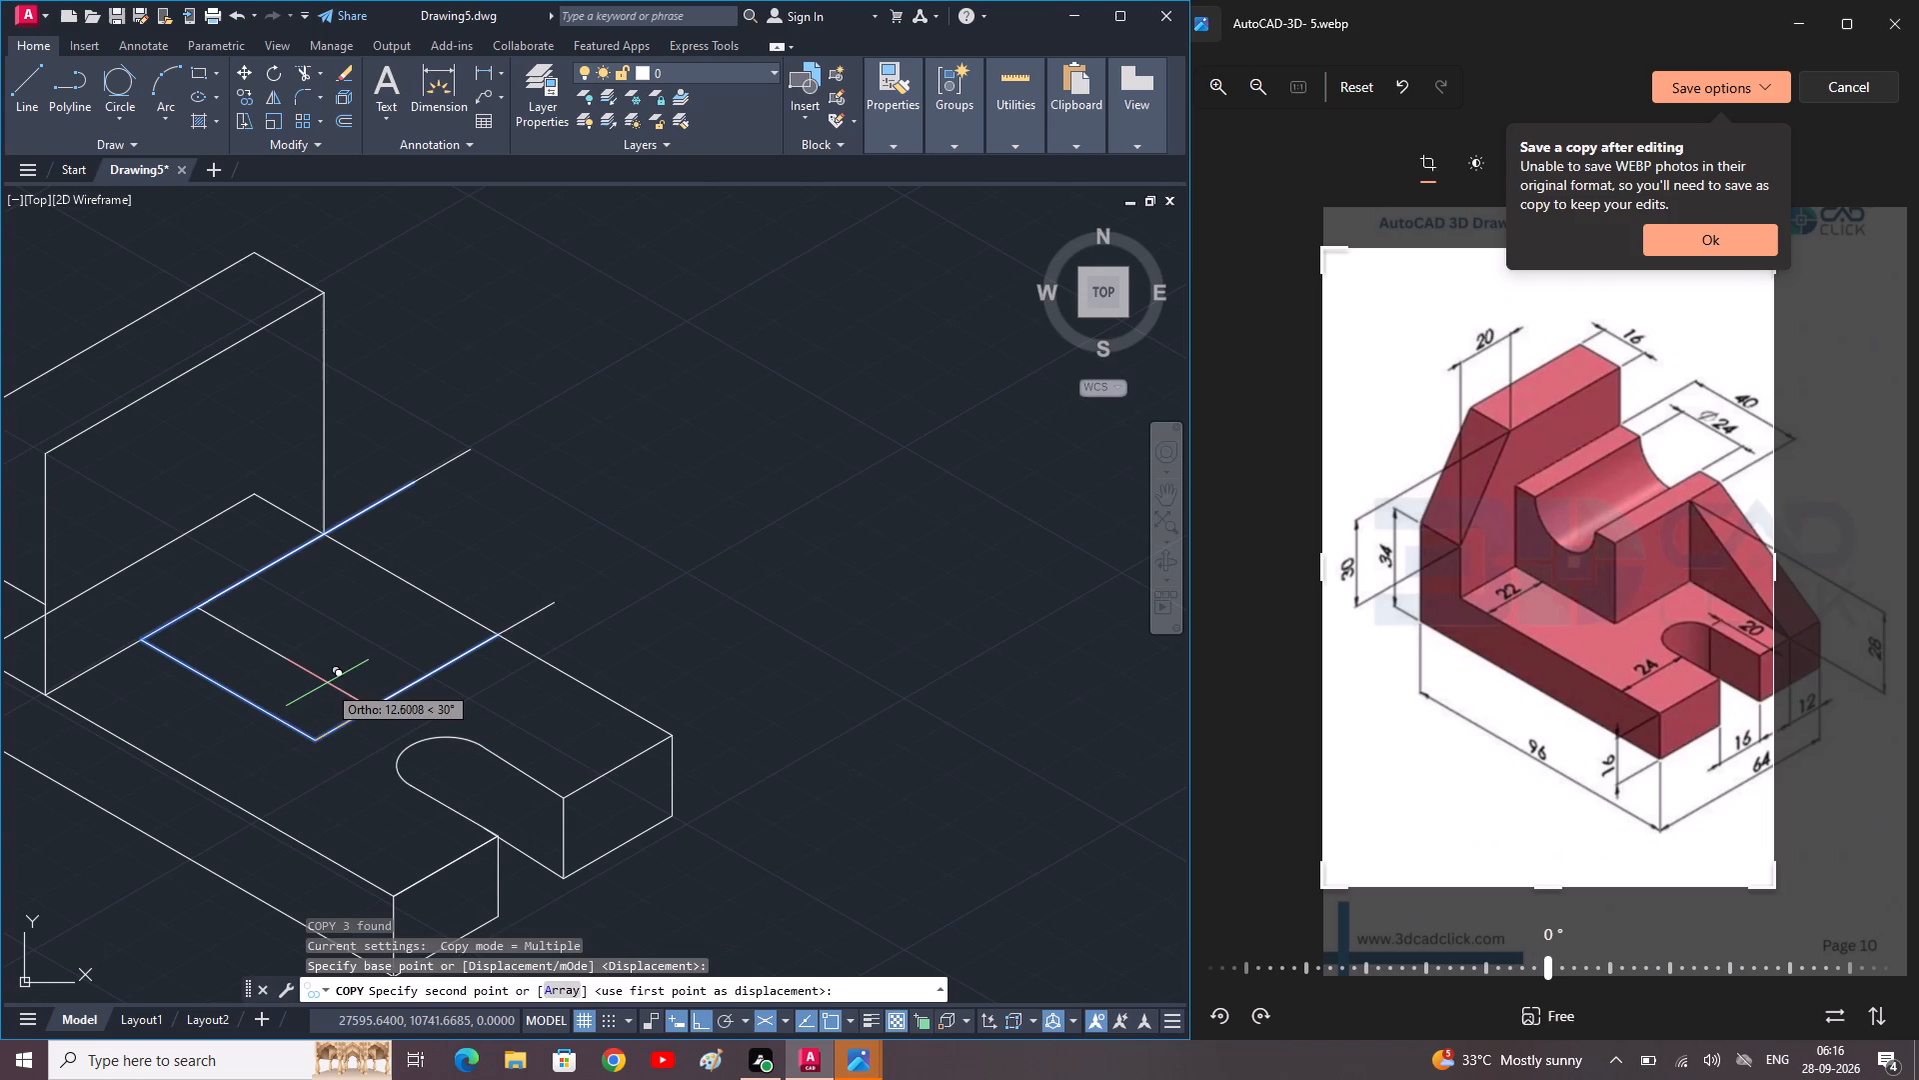
key(F5)
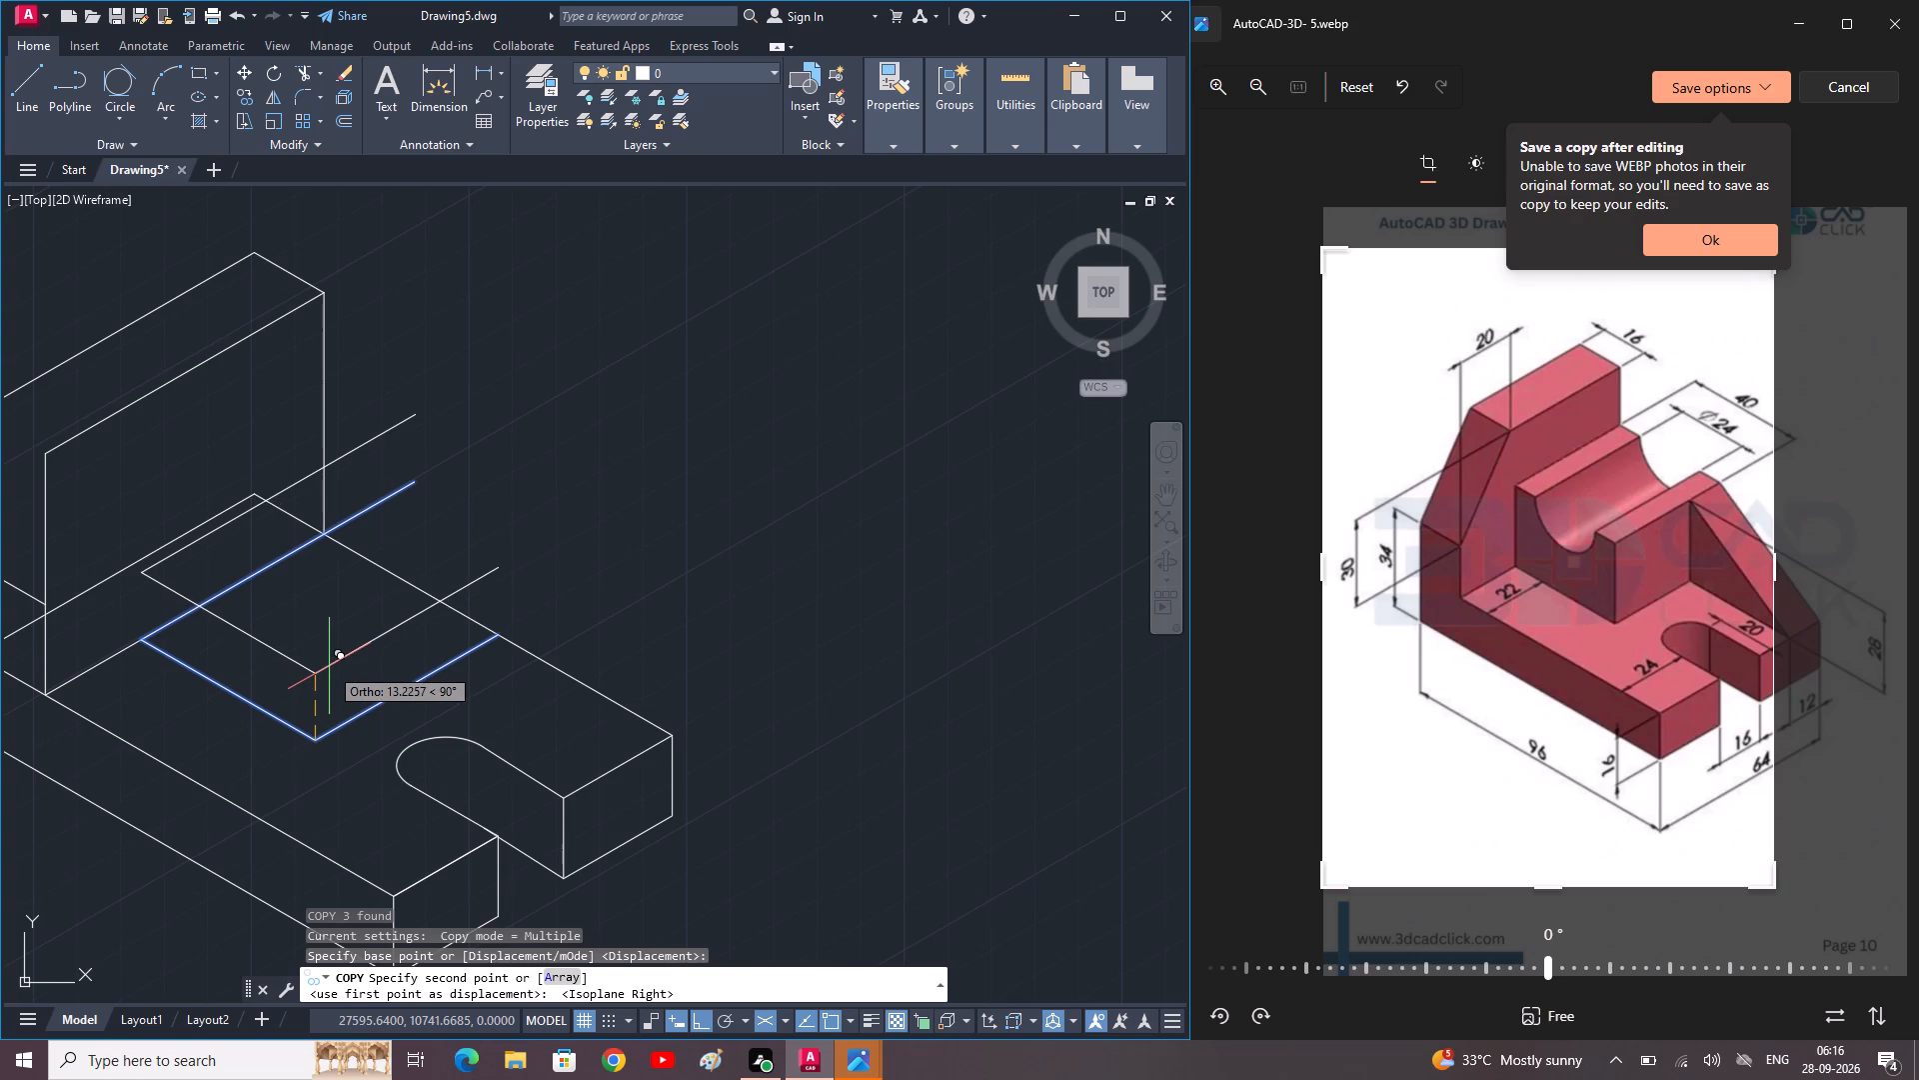
text(26)
key(Return)
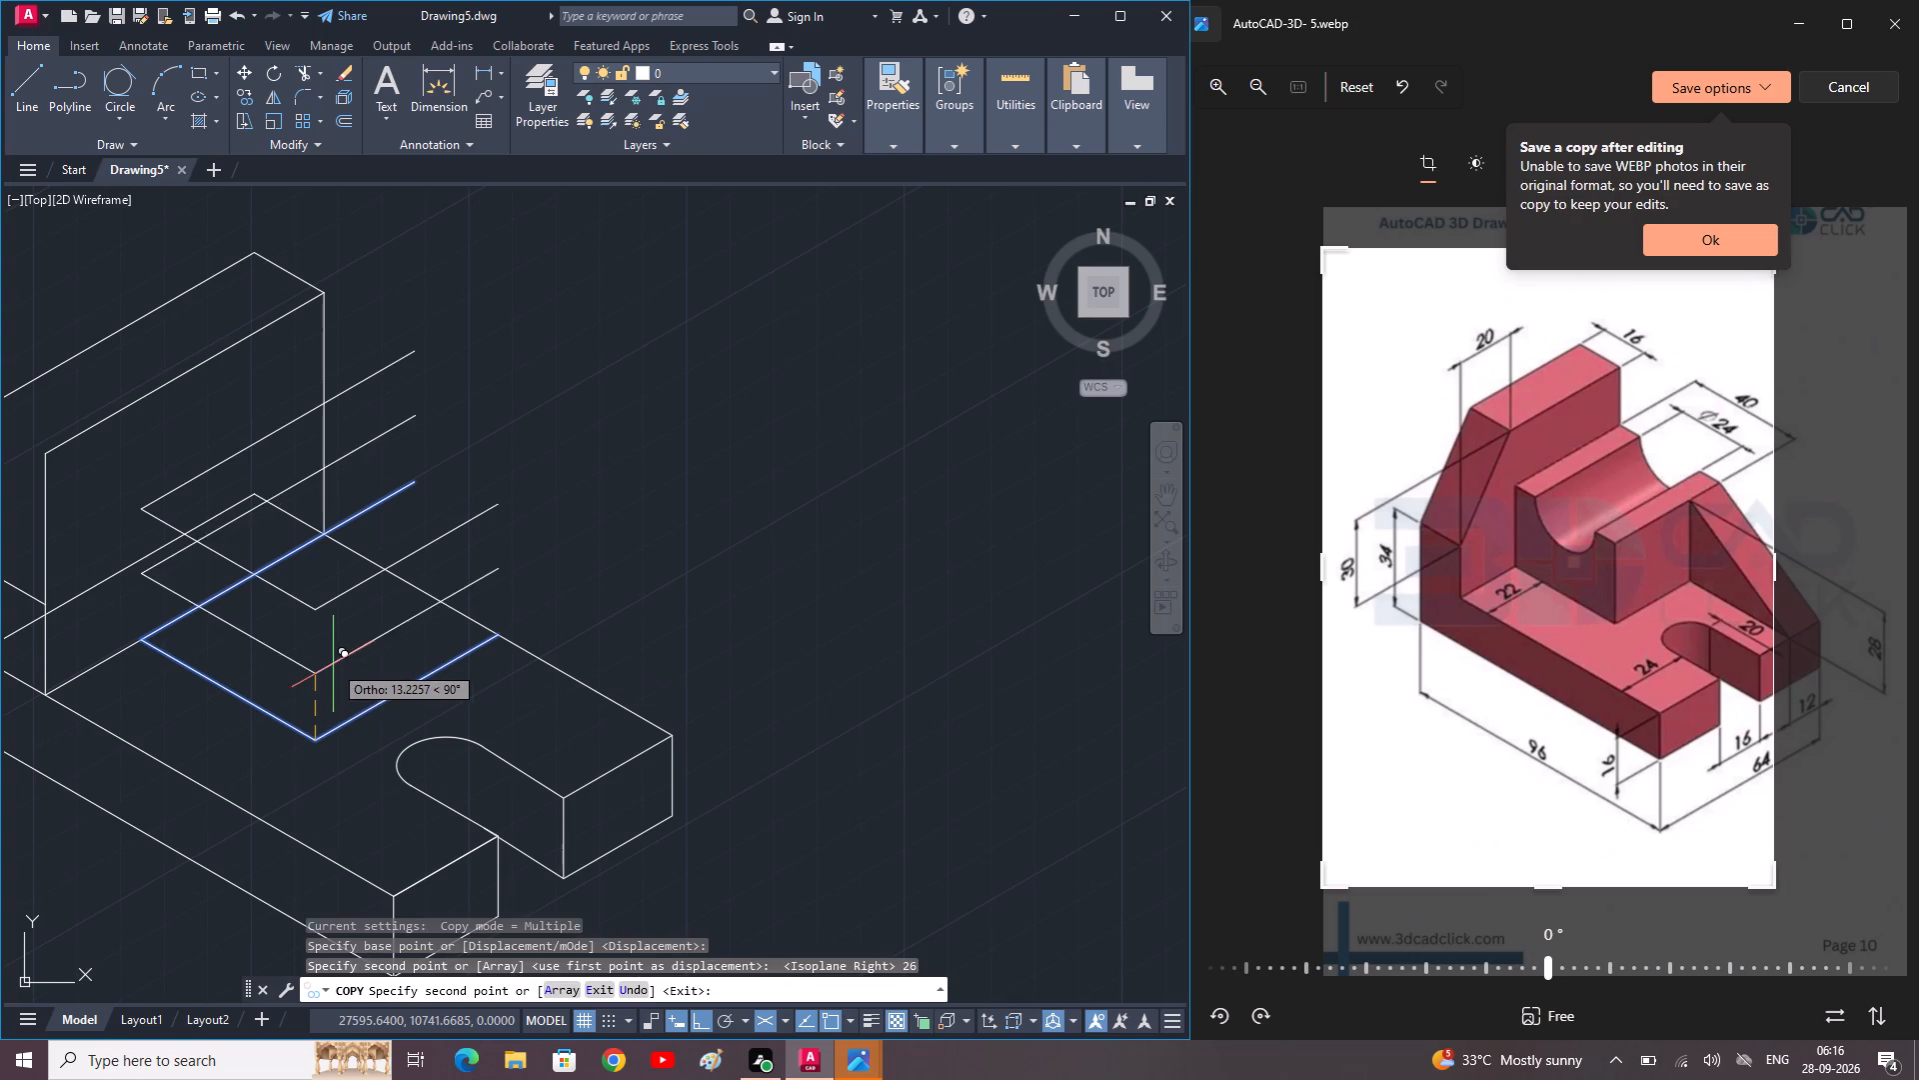
key(space)
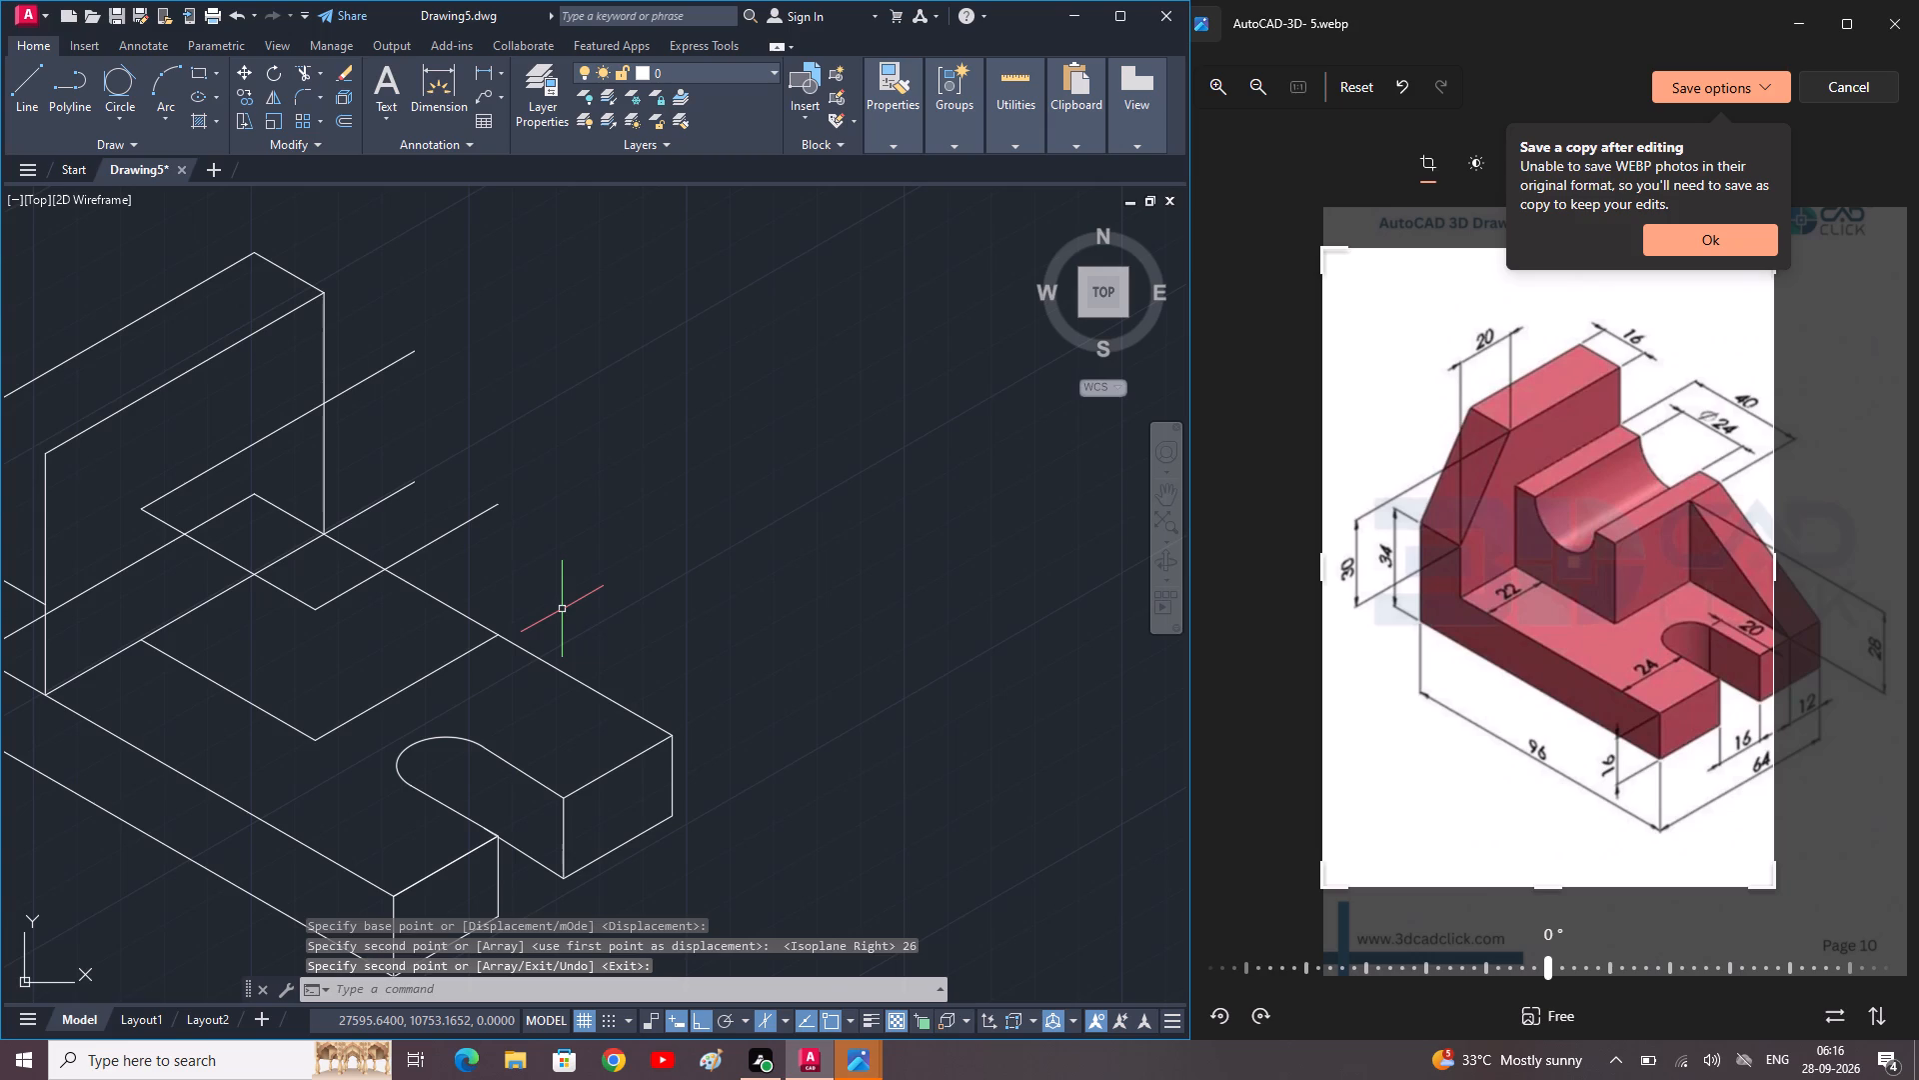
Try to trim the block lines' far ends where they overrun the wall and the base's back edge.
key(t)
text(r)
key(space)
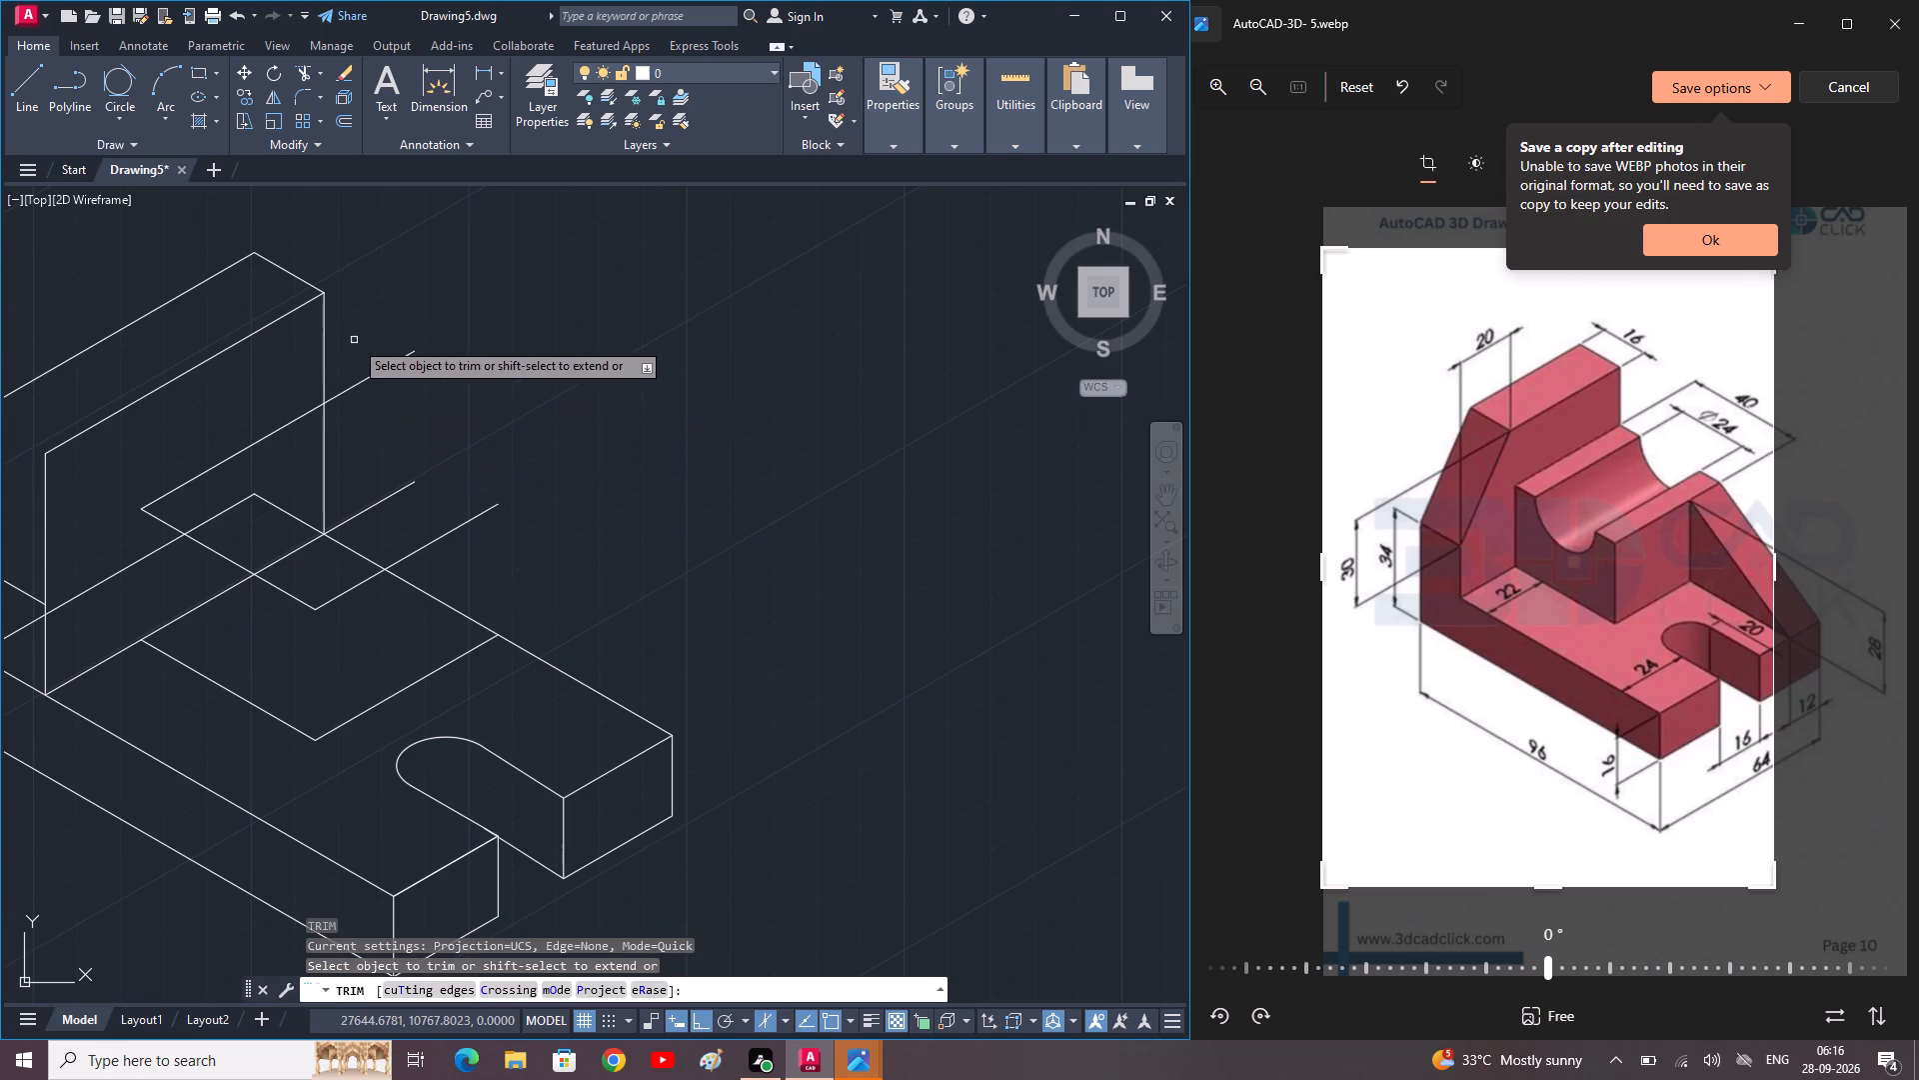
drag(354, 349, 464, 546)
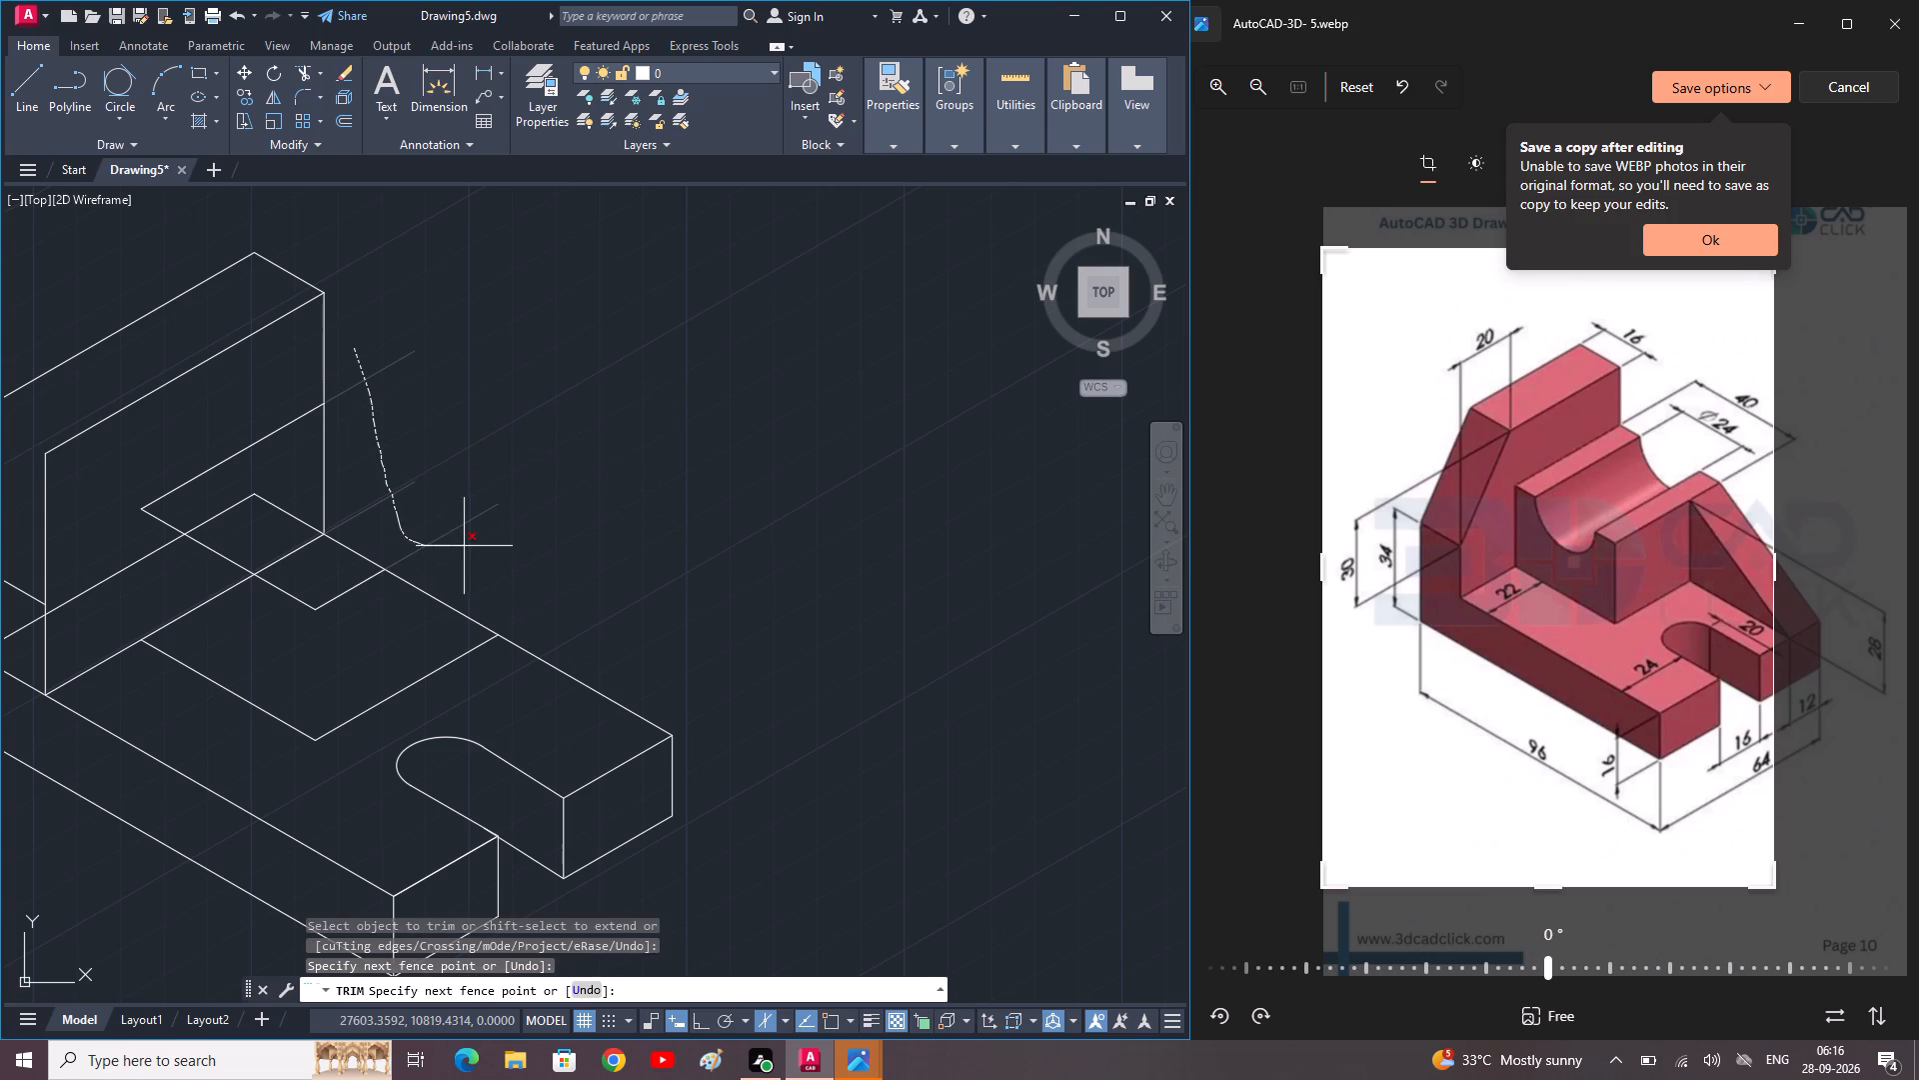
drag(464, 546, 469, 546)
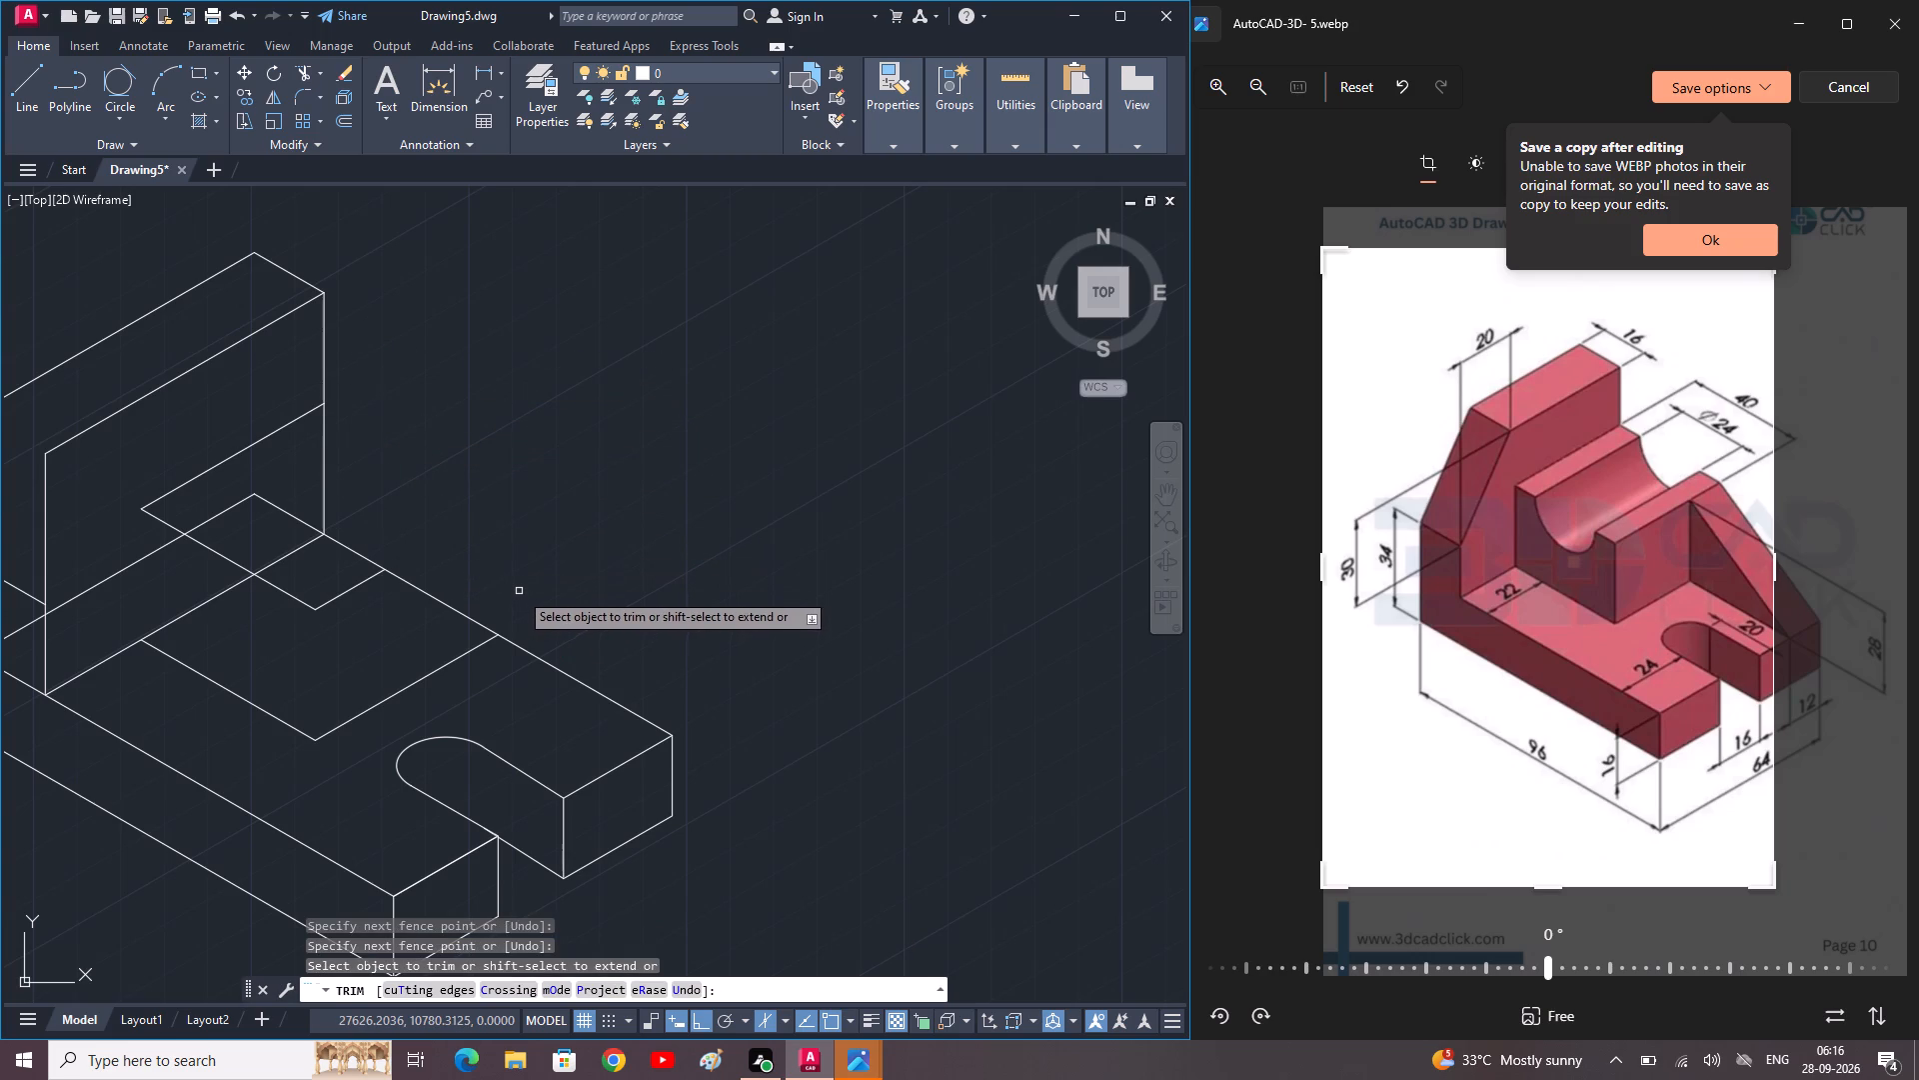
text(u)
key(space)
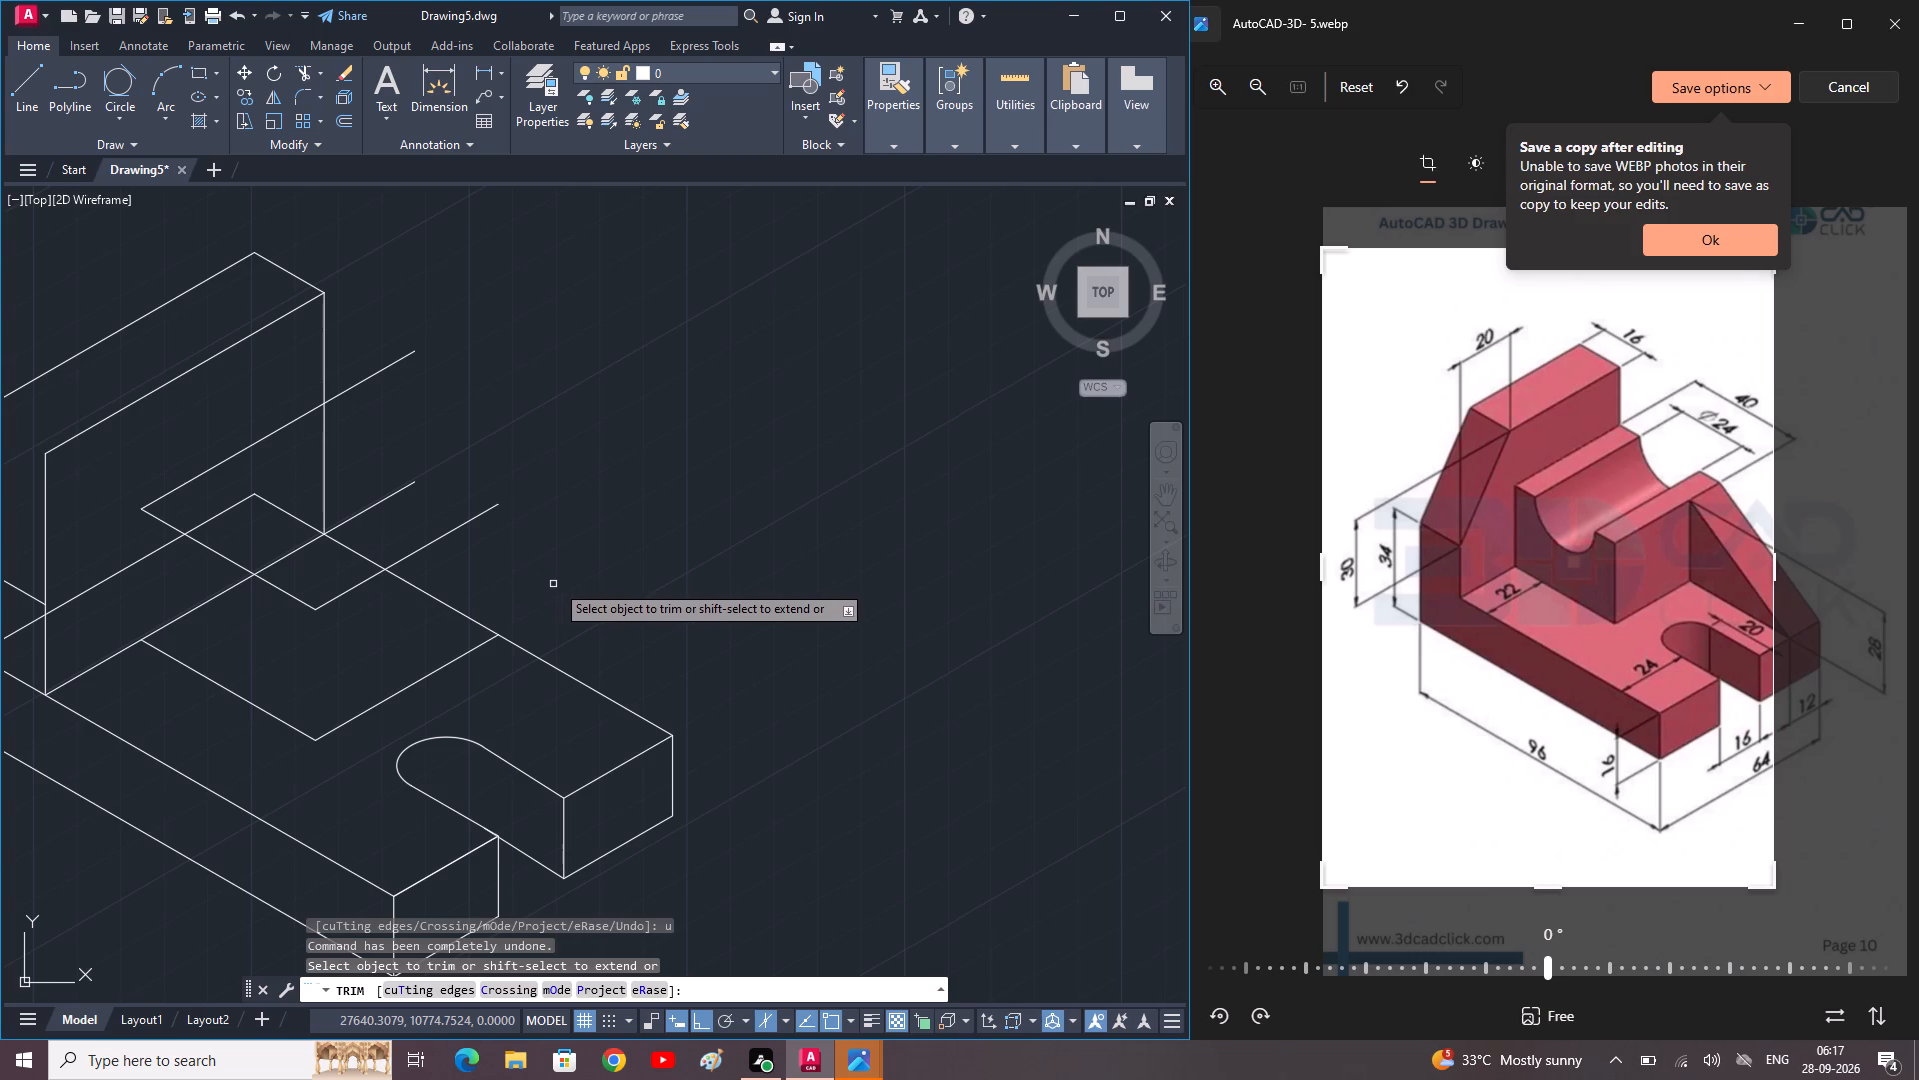
Draw two vertical lines from the raised outline down to the footprint, at the slot-side line's back end and its near corner.
middle_drag(566, 563, 440, 595)
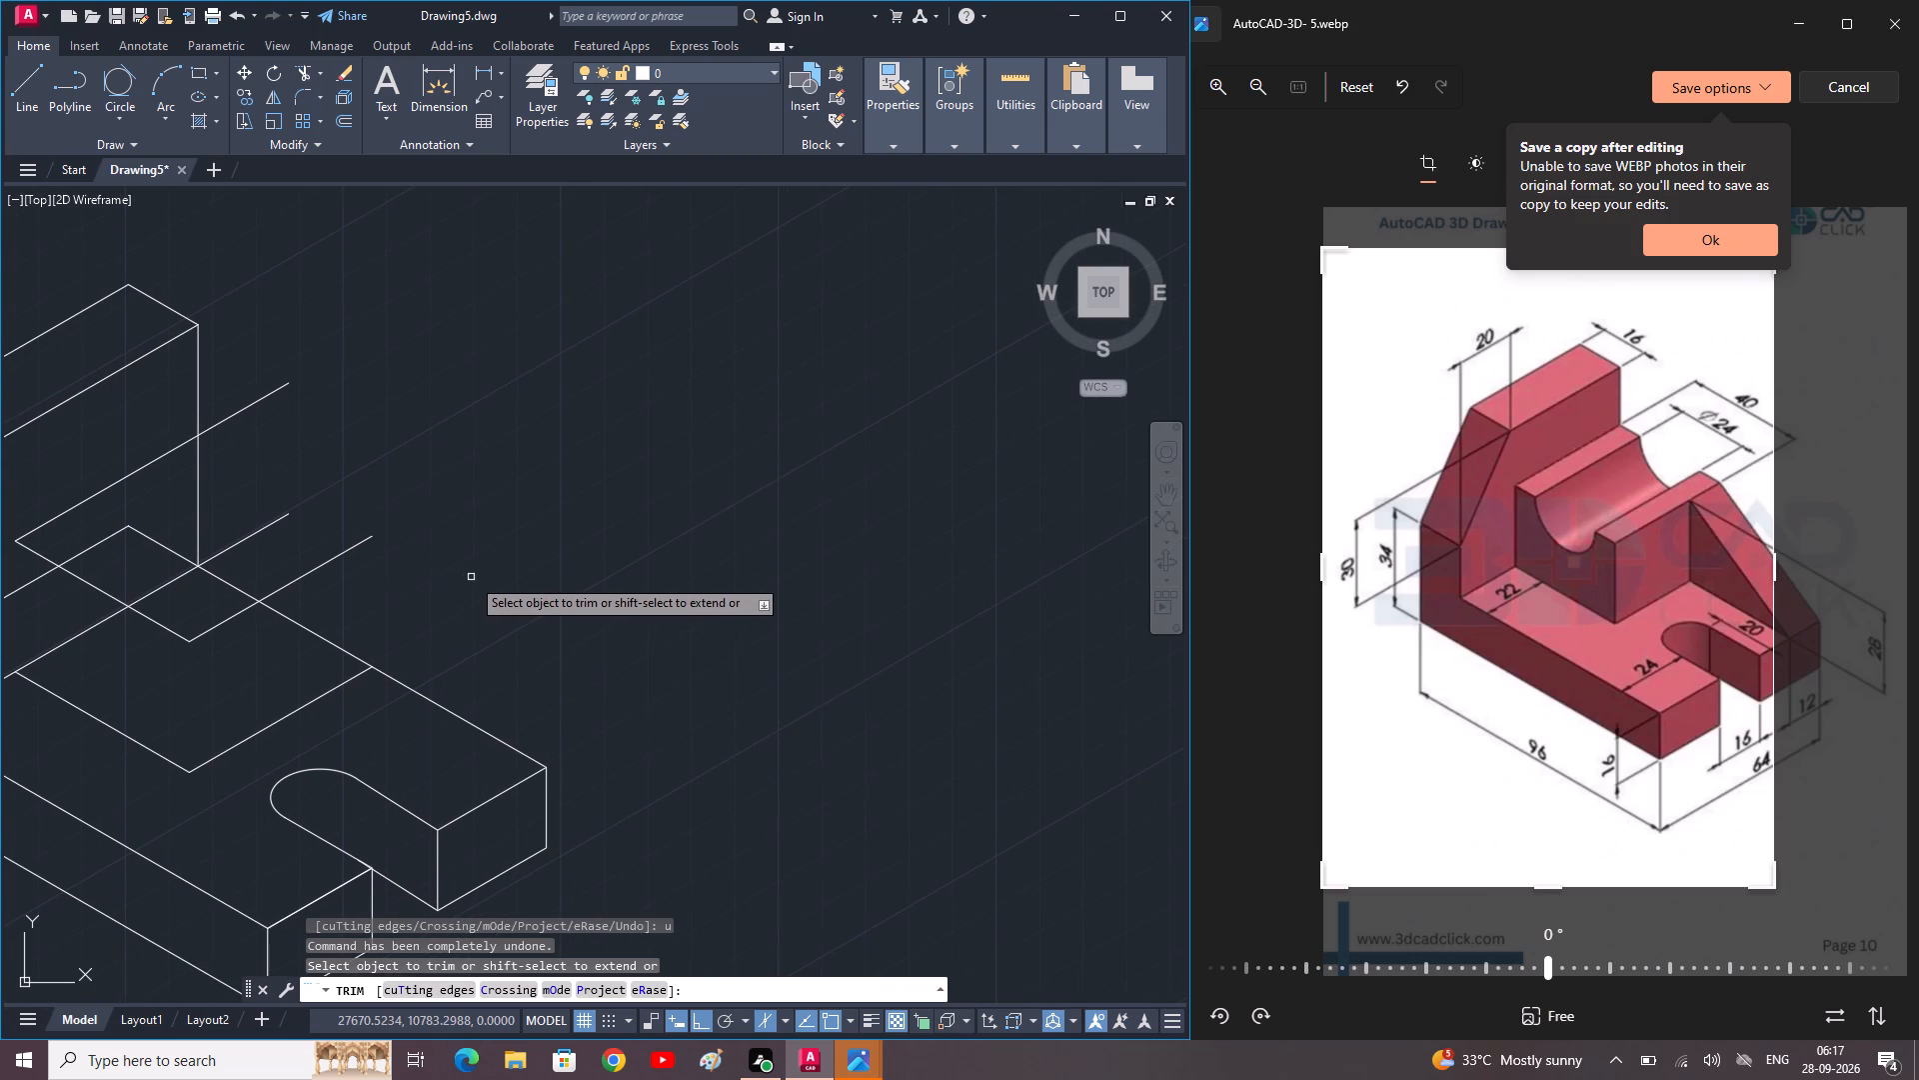
text(l)
key(space)
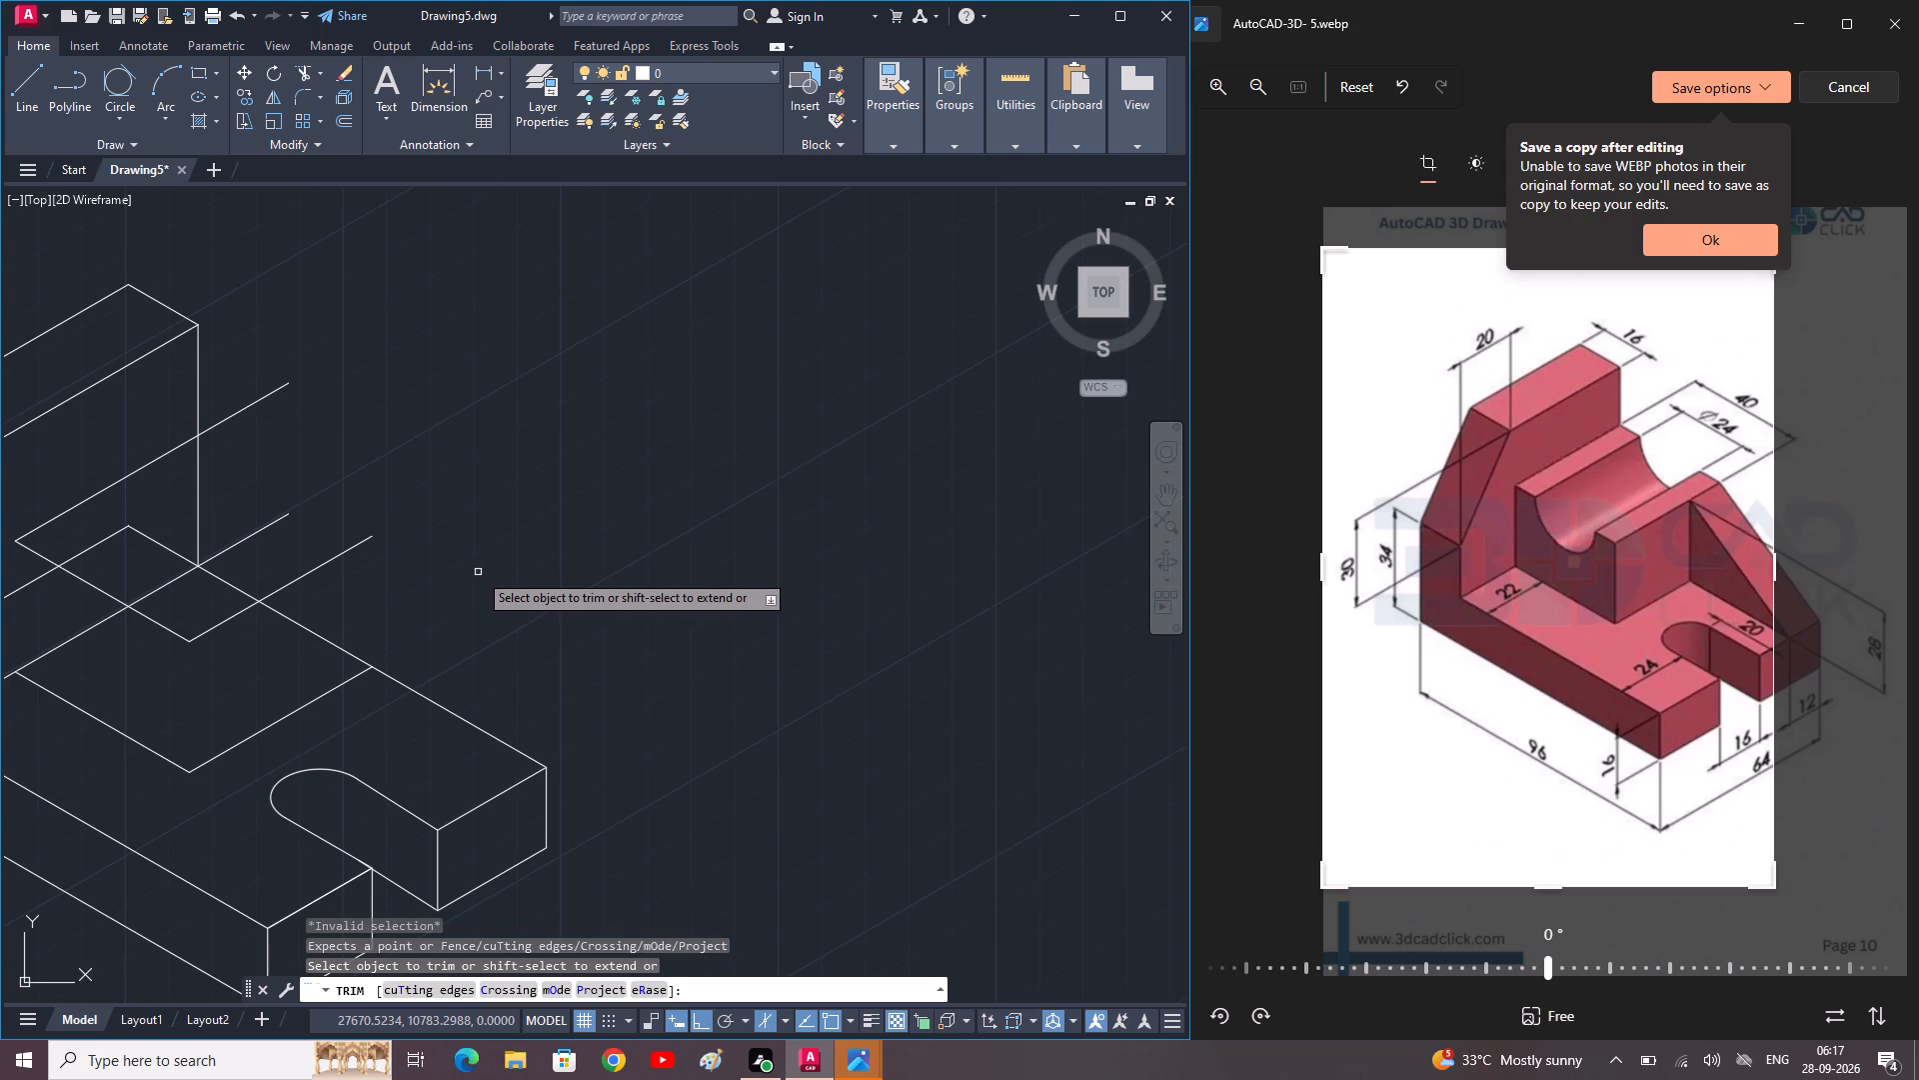
key(Escape)
key(Escape)
key(Escape)
key(l)
key(space)
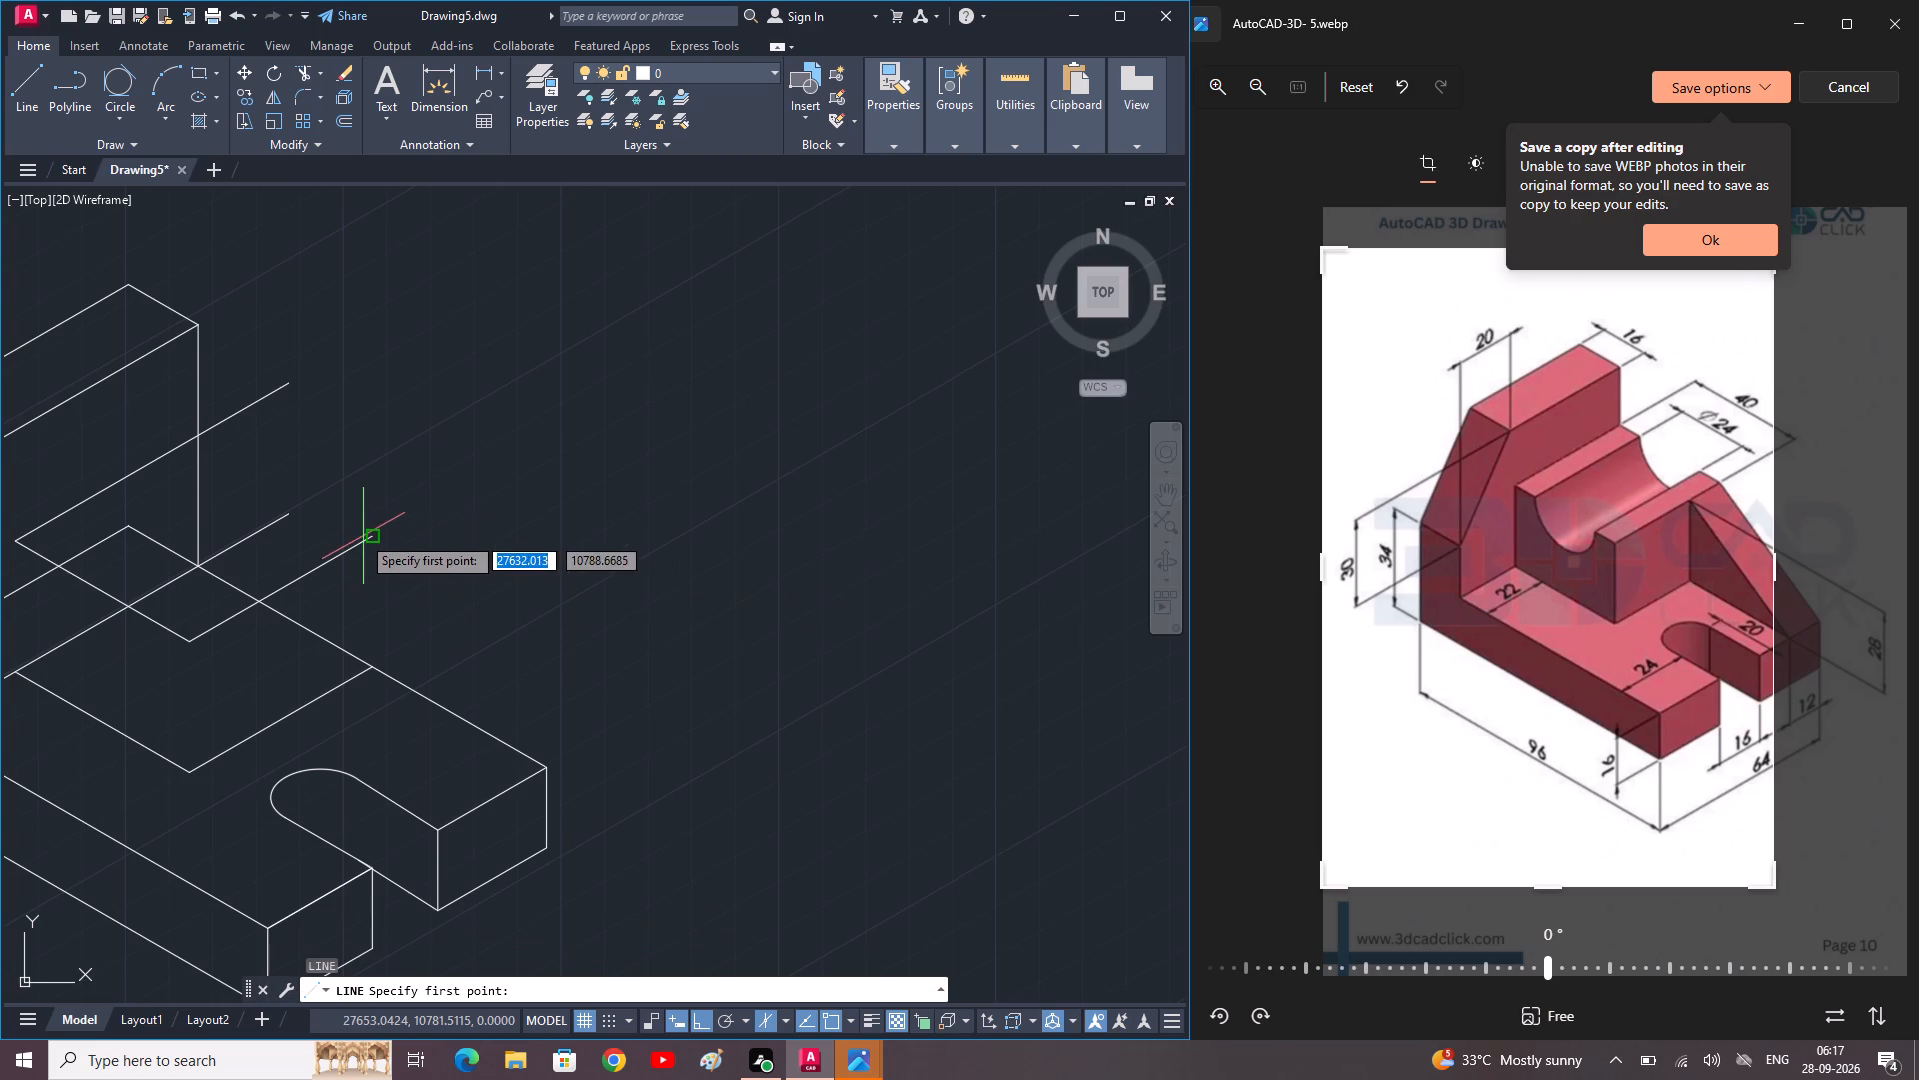
click(376, 533)
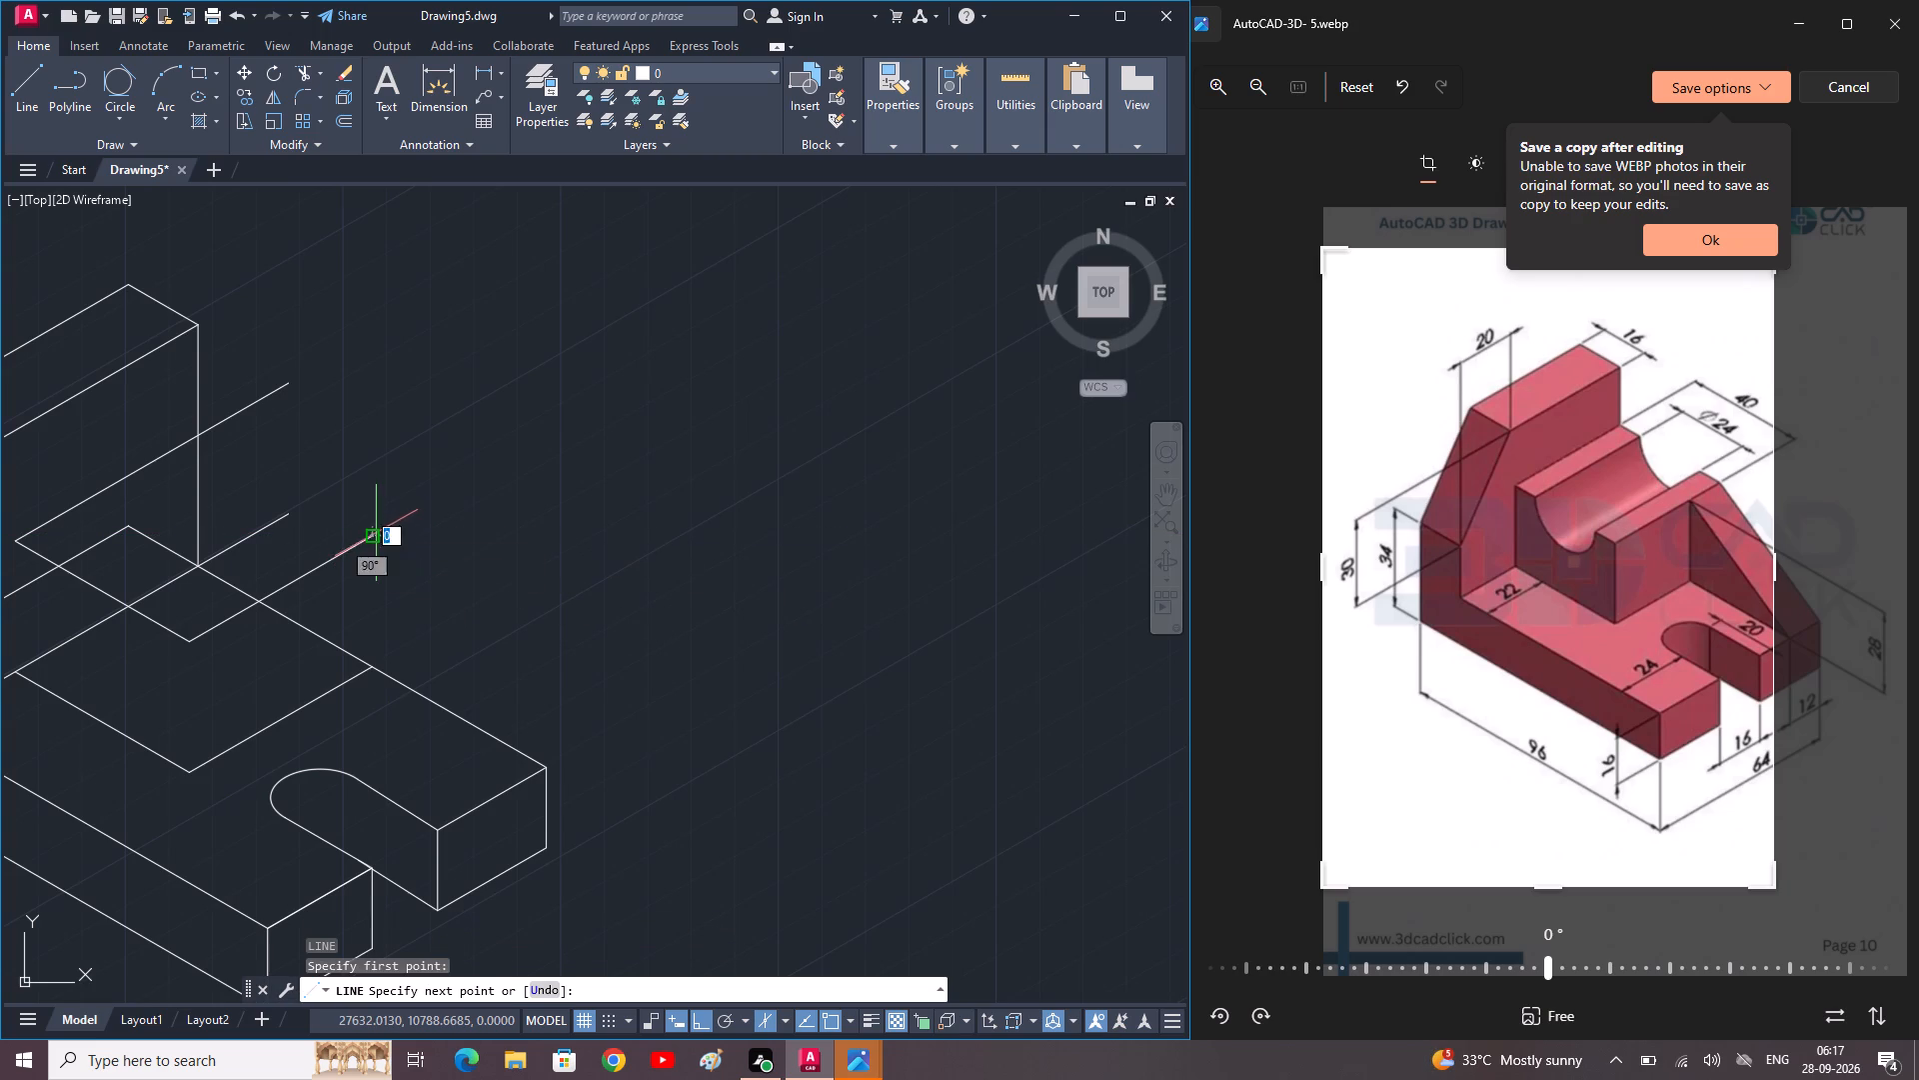
click(373, 662)
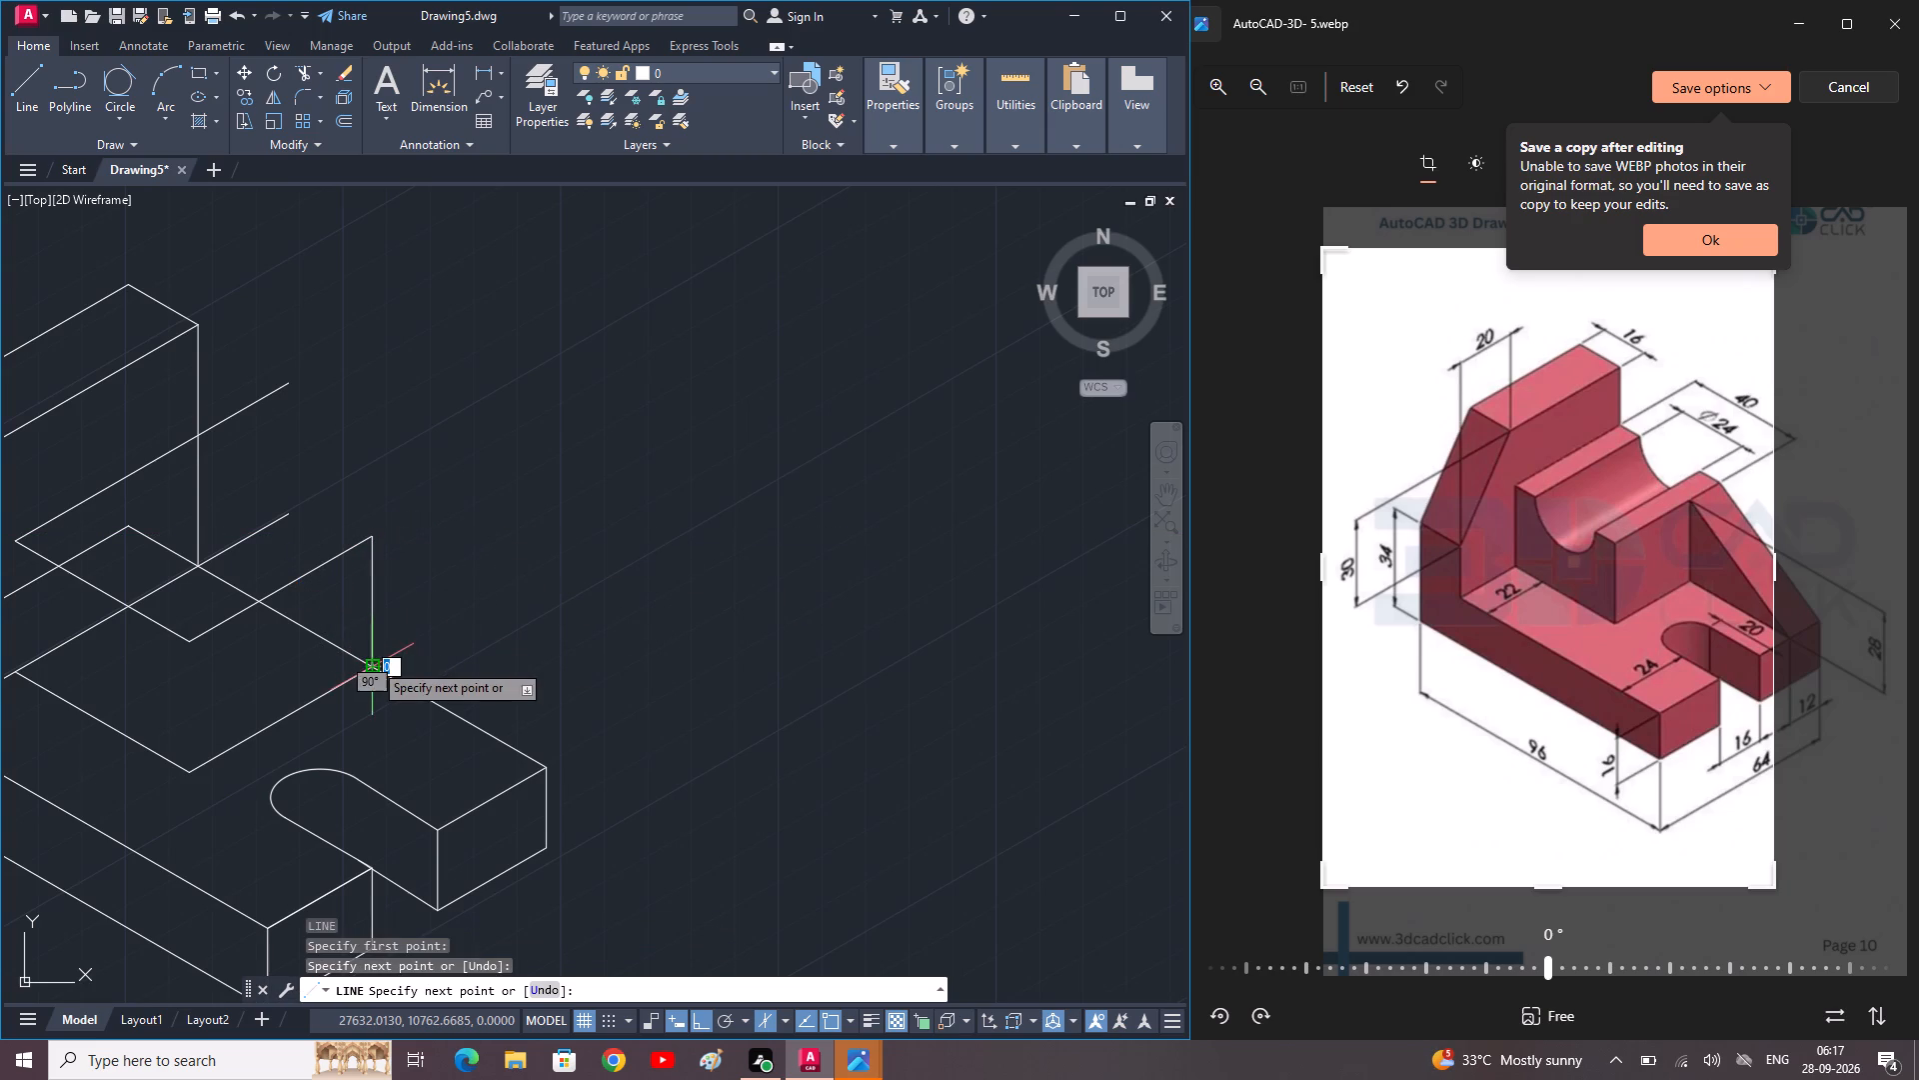
key(space)
key(space)
click(188, 640)
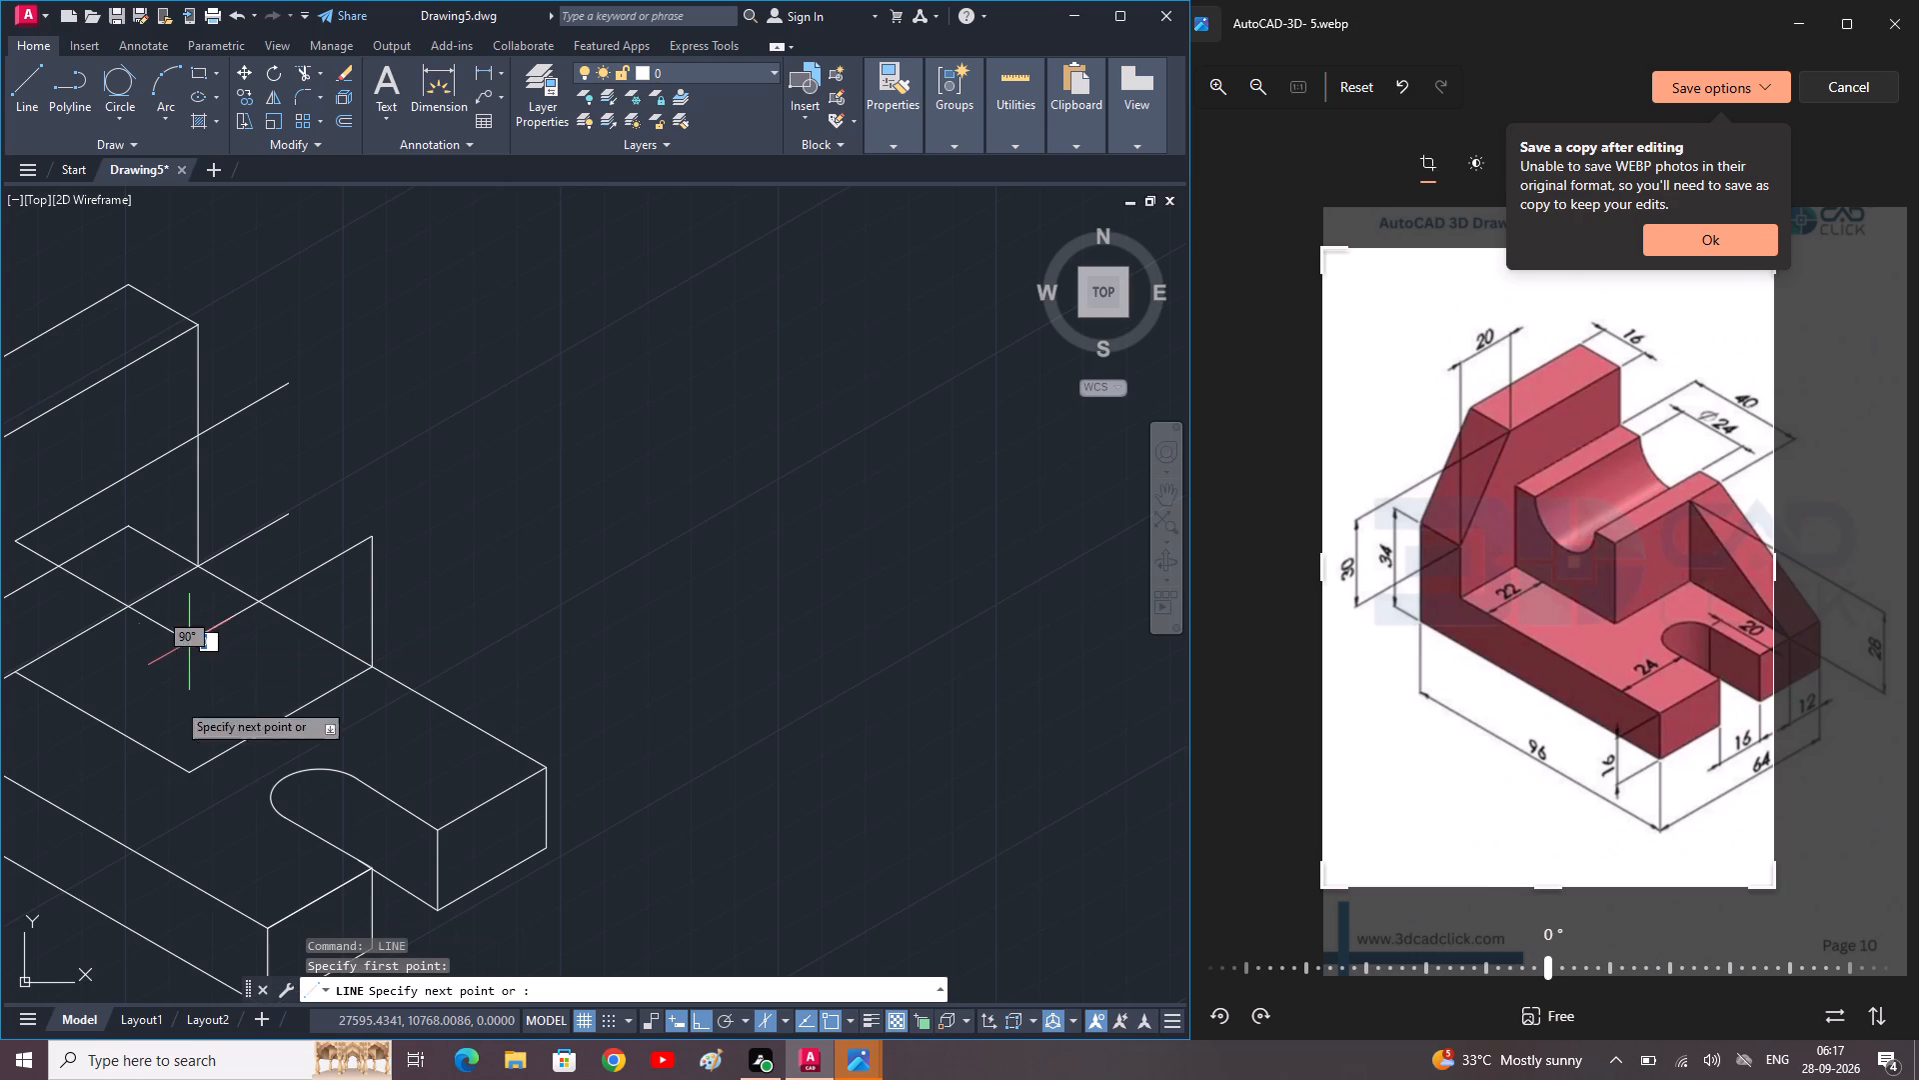
click(179, 772)
key(space)
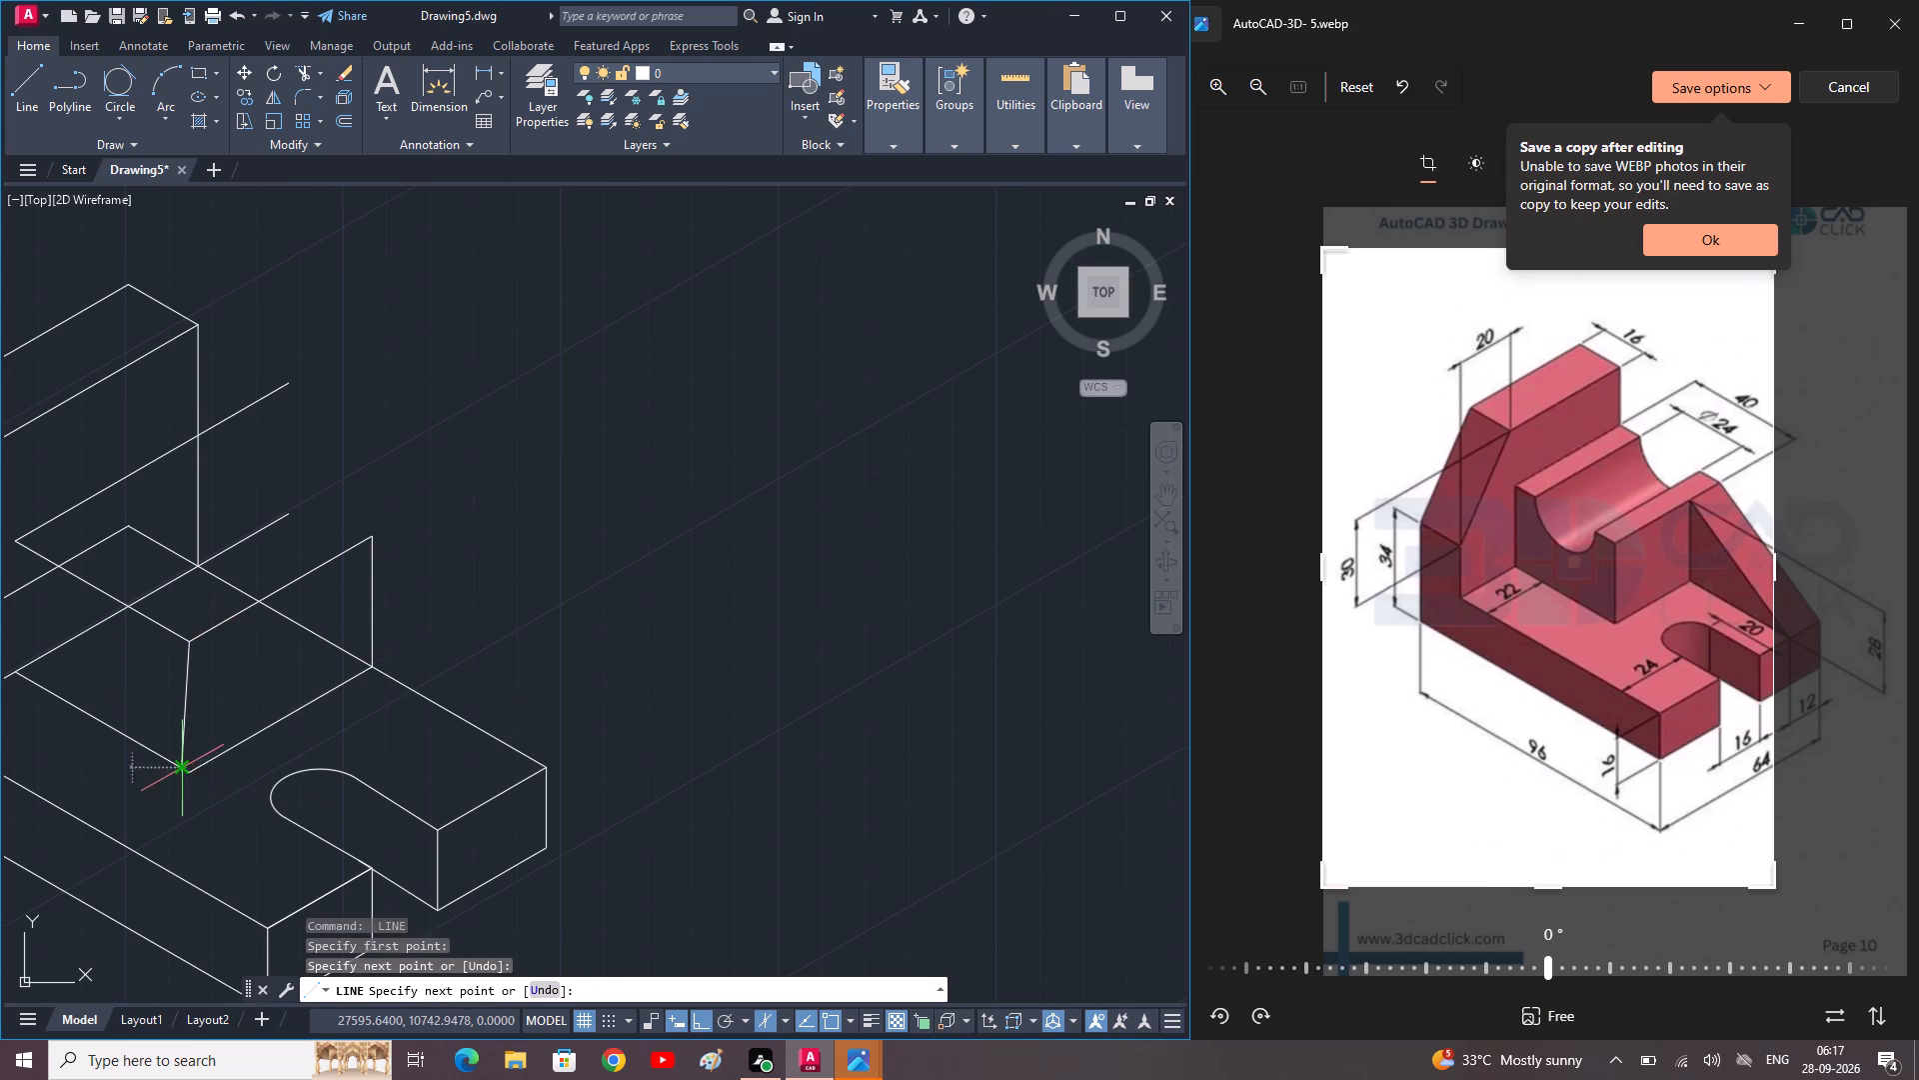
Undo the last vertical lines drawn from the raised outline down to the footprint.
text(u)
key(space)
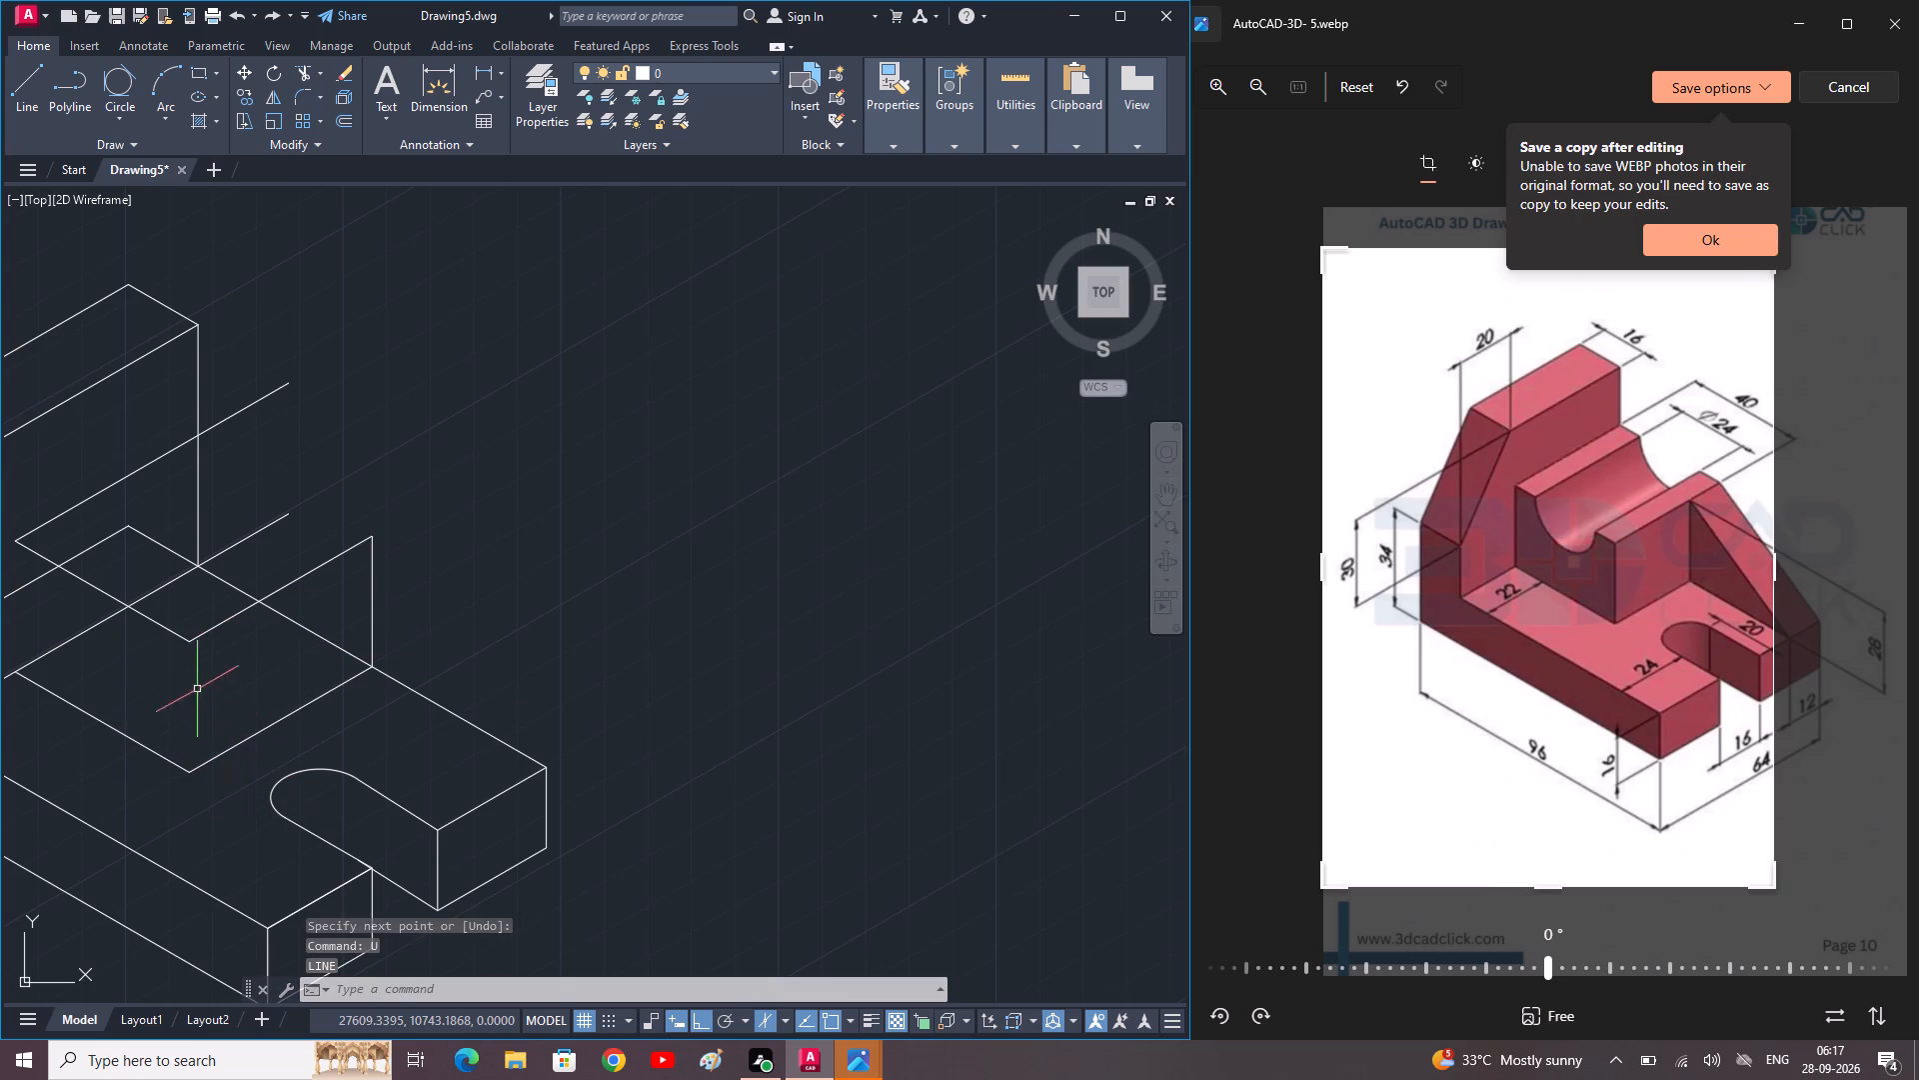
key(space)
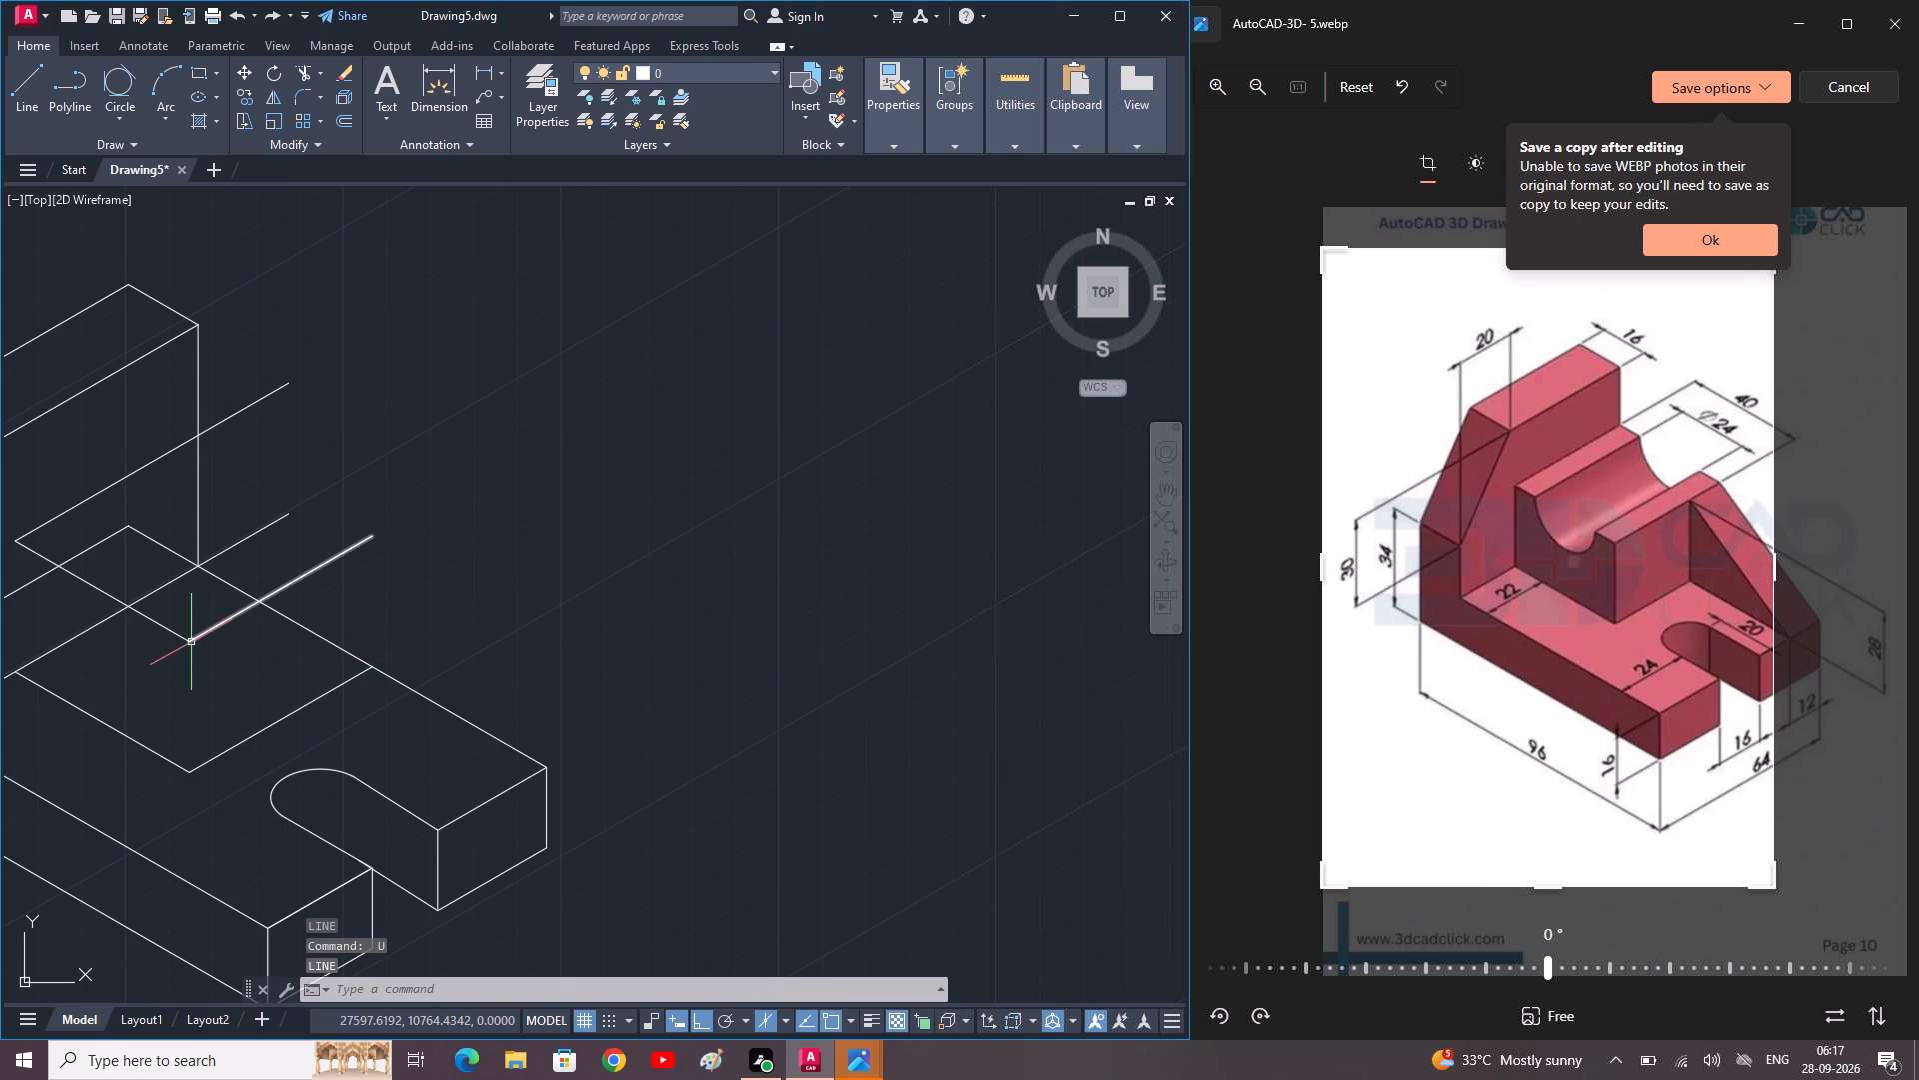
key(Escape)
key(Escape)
Draw the block's vertical edges from the raised outline to the footprint at its near corner, slot-side back end and wall-side corner.
text(l)
key(space)
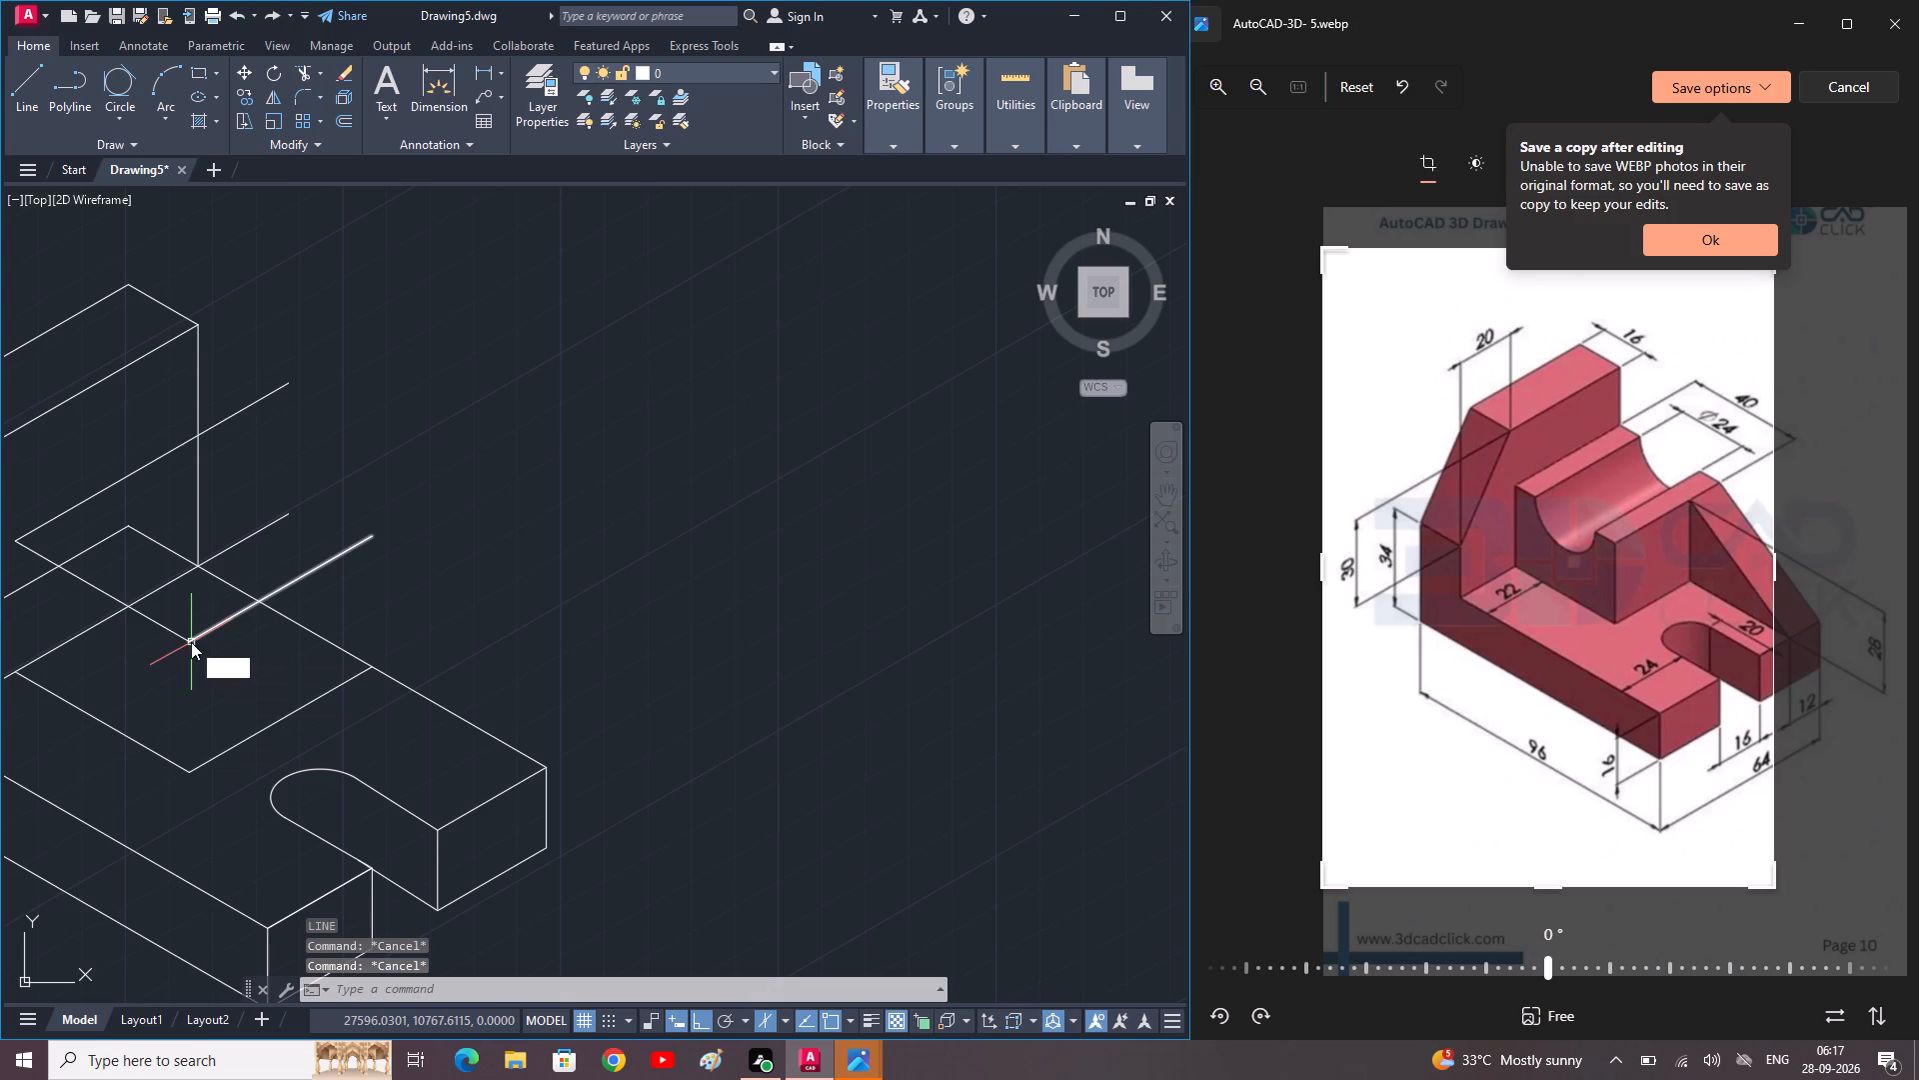
click(193, 640)
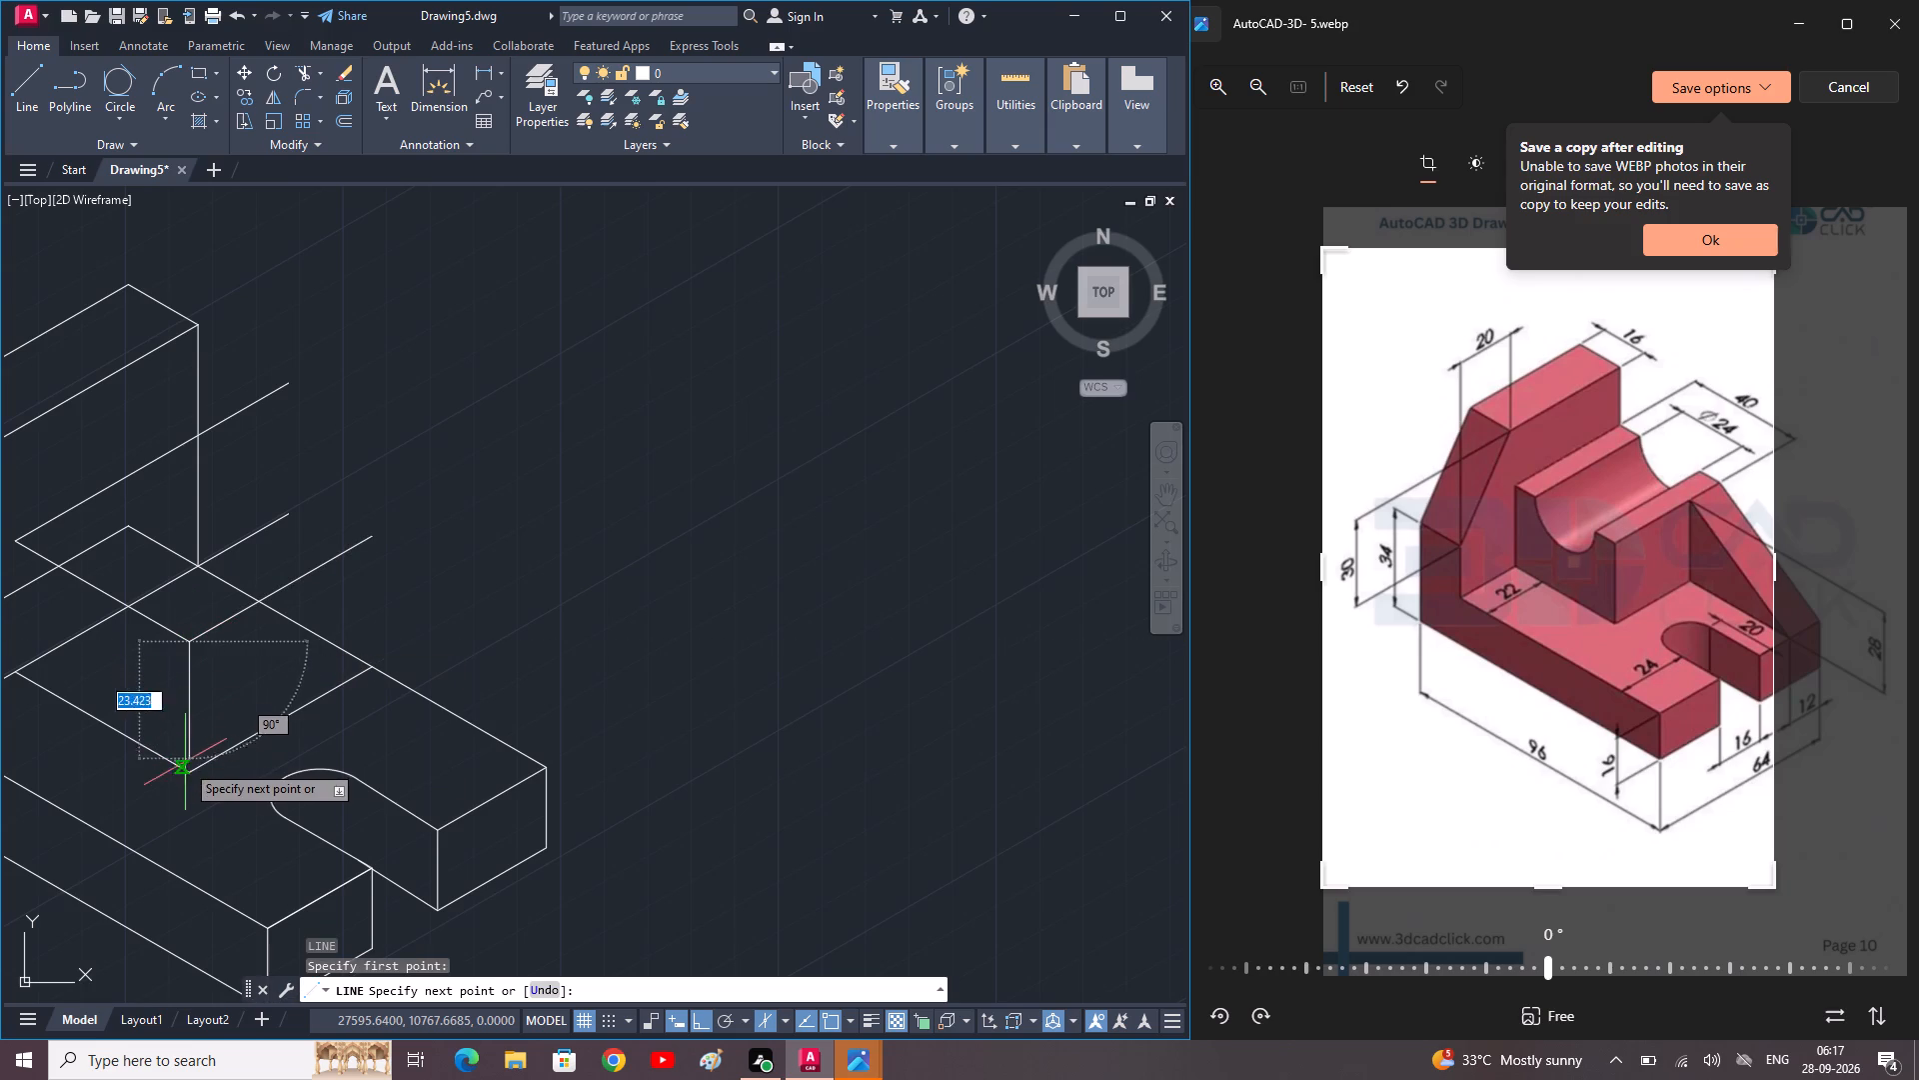
click(190, 765)
key(space)
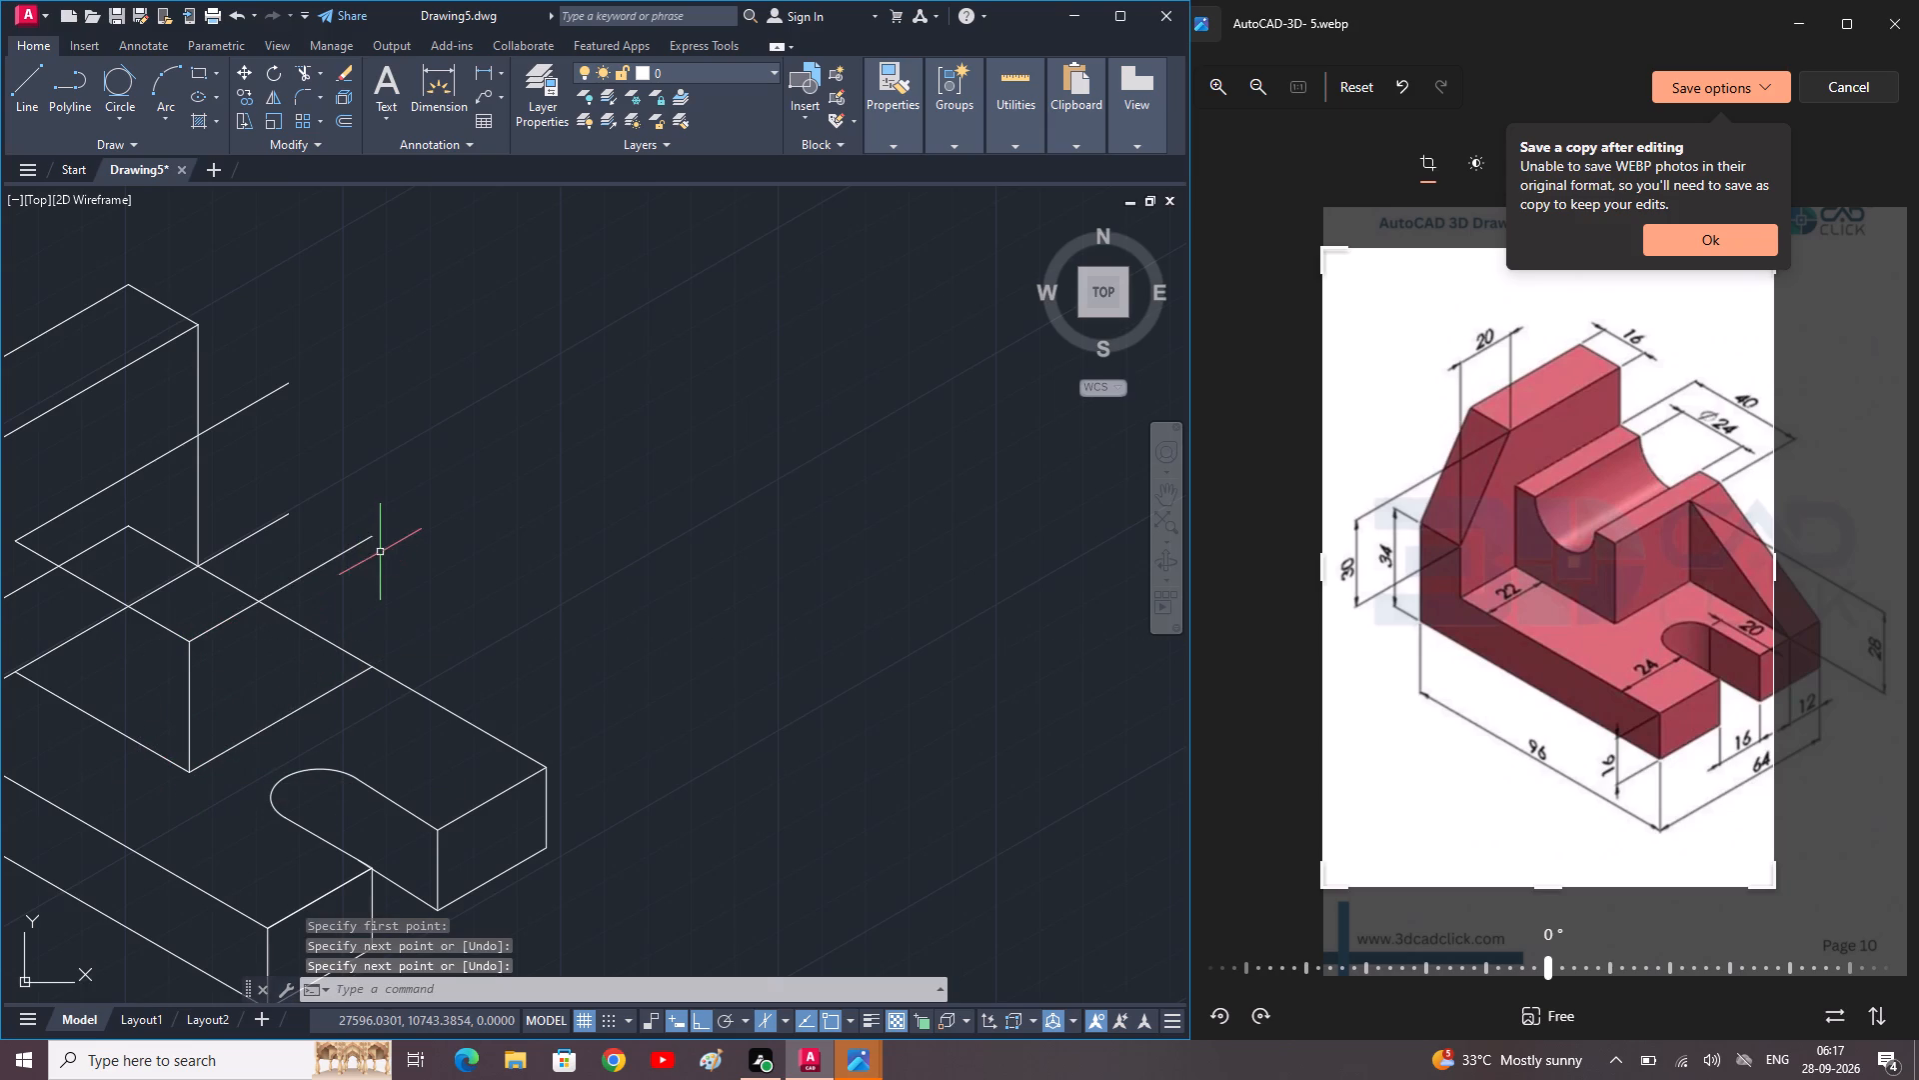
key(space)
click(369, 536)
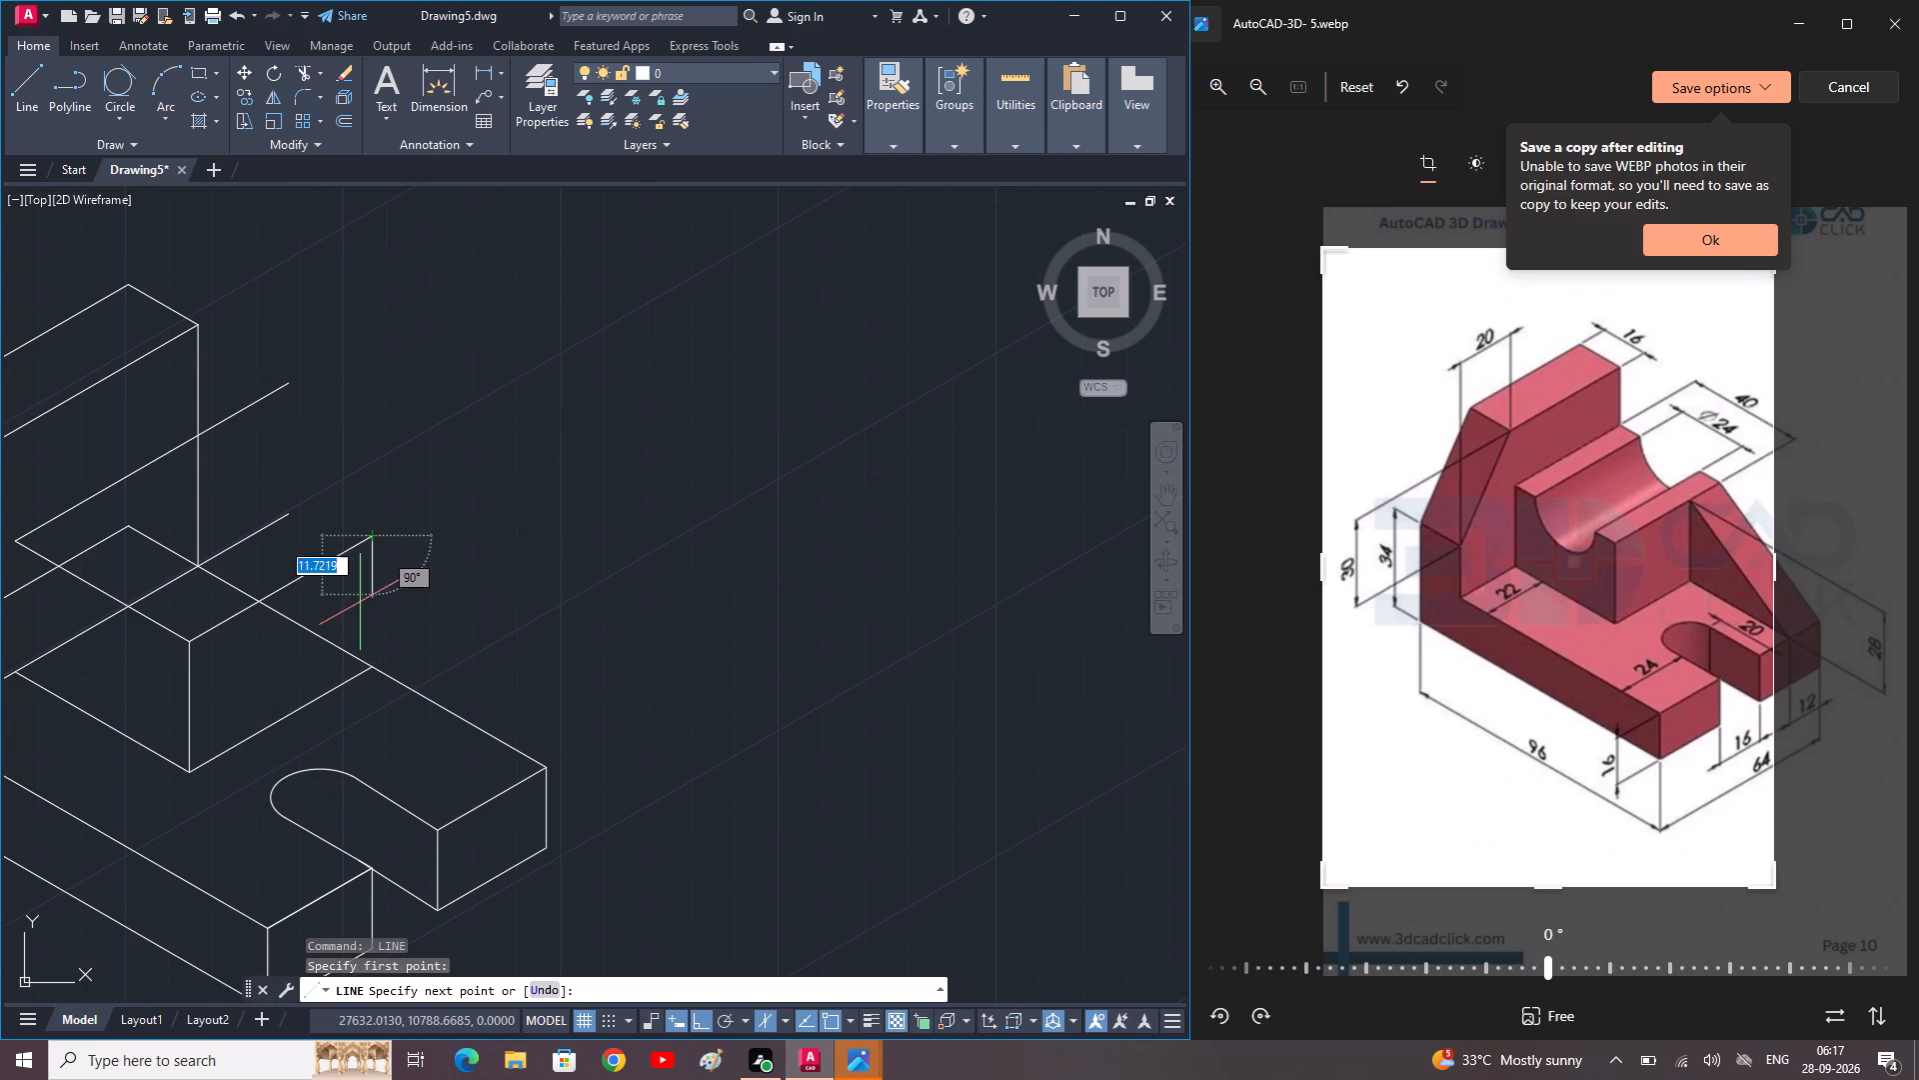
click(367, 669)
key(space)
middle_drag(359, 645, 491, 660)
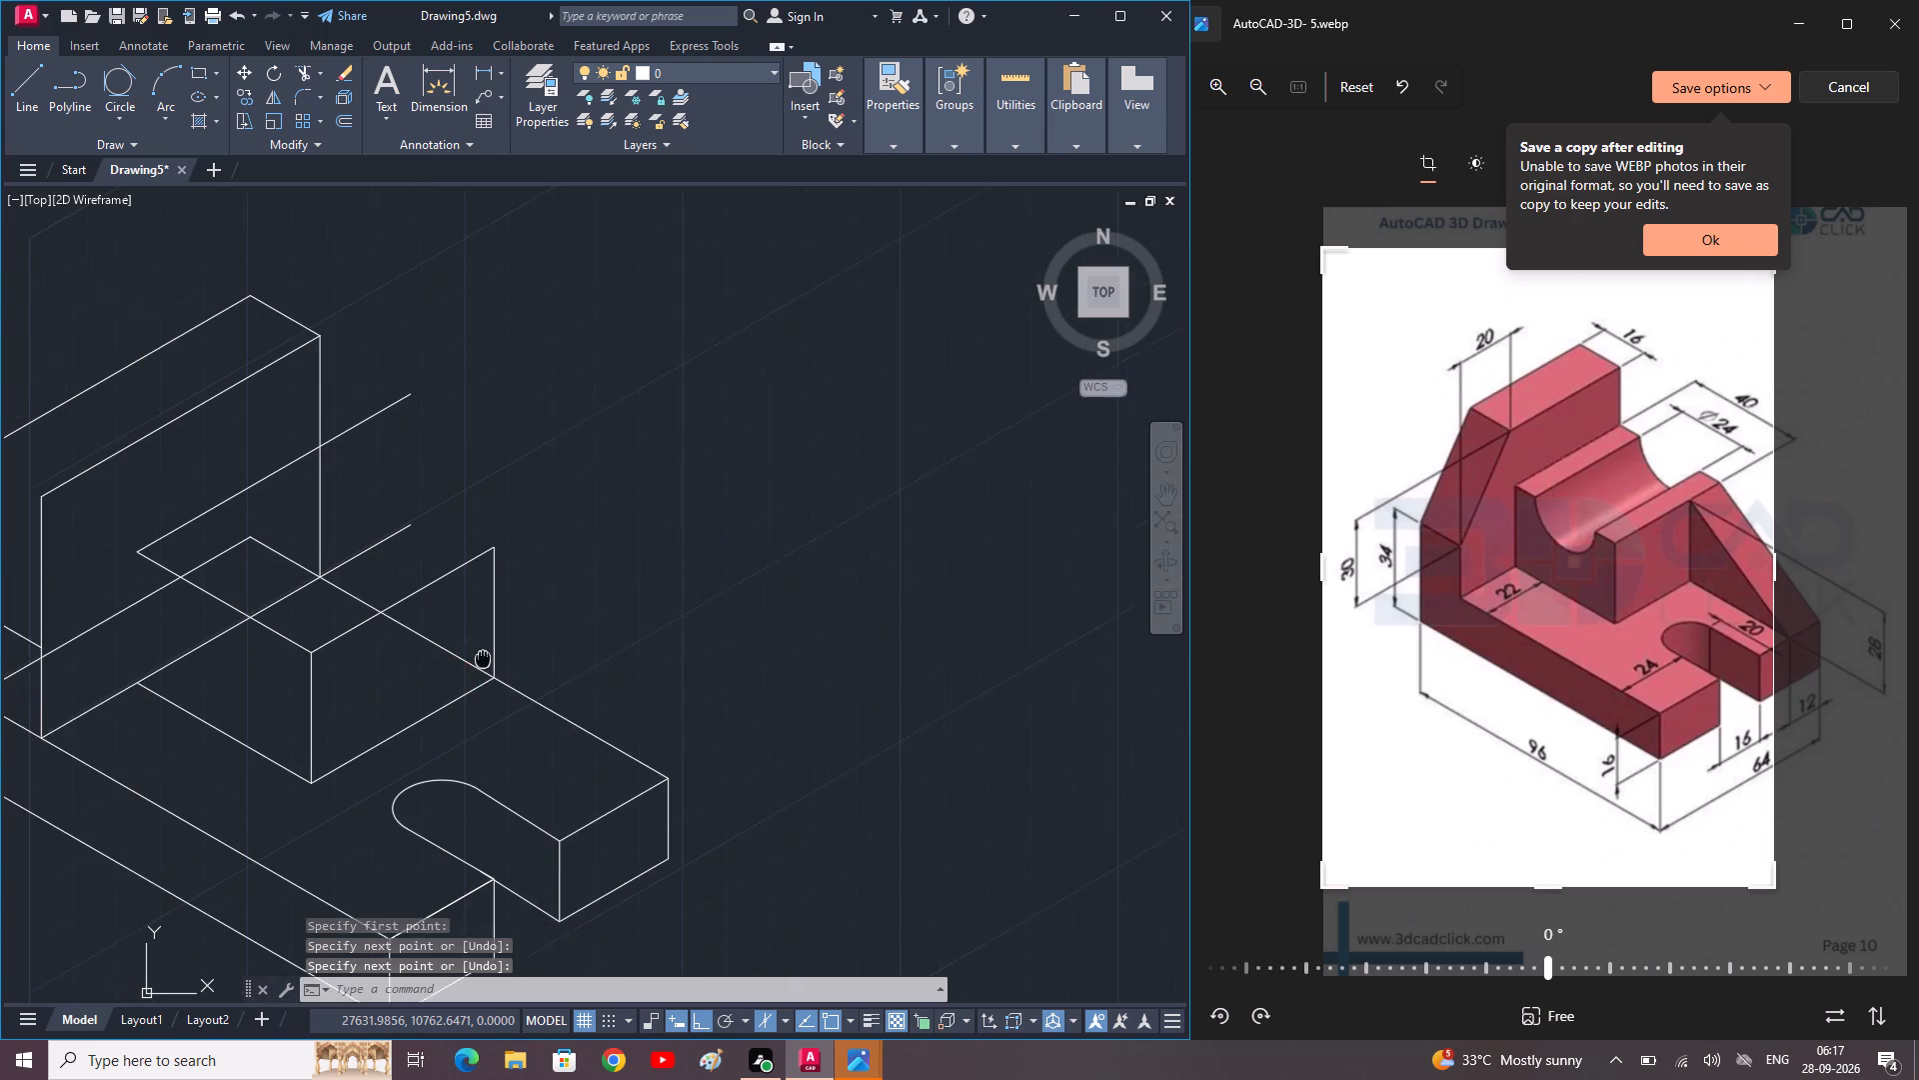
middle_drag(491, 660, 511, 666)
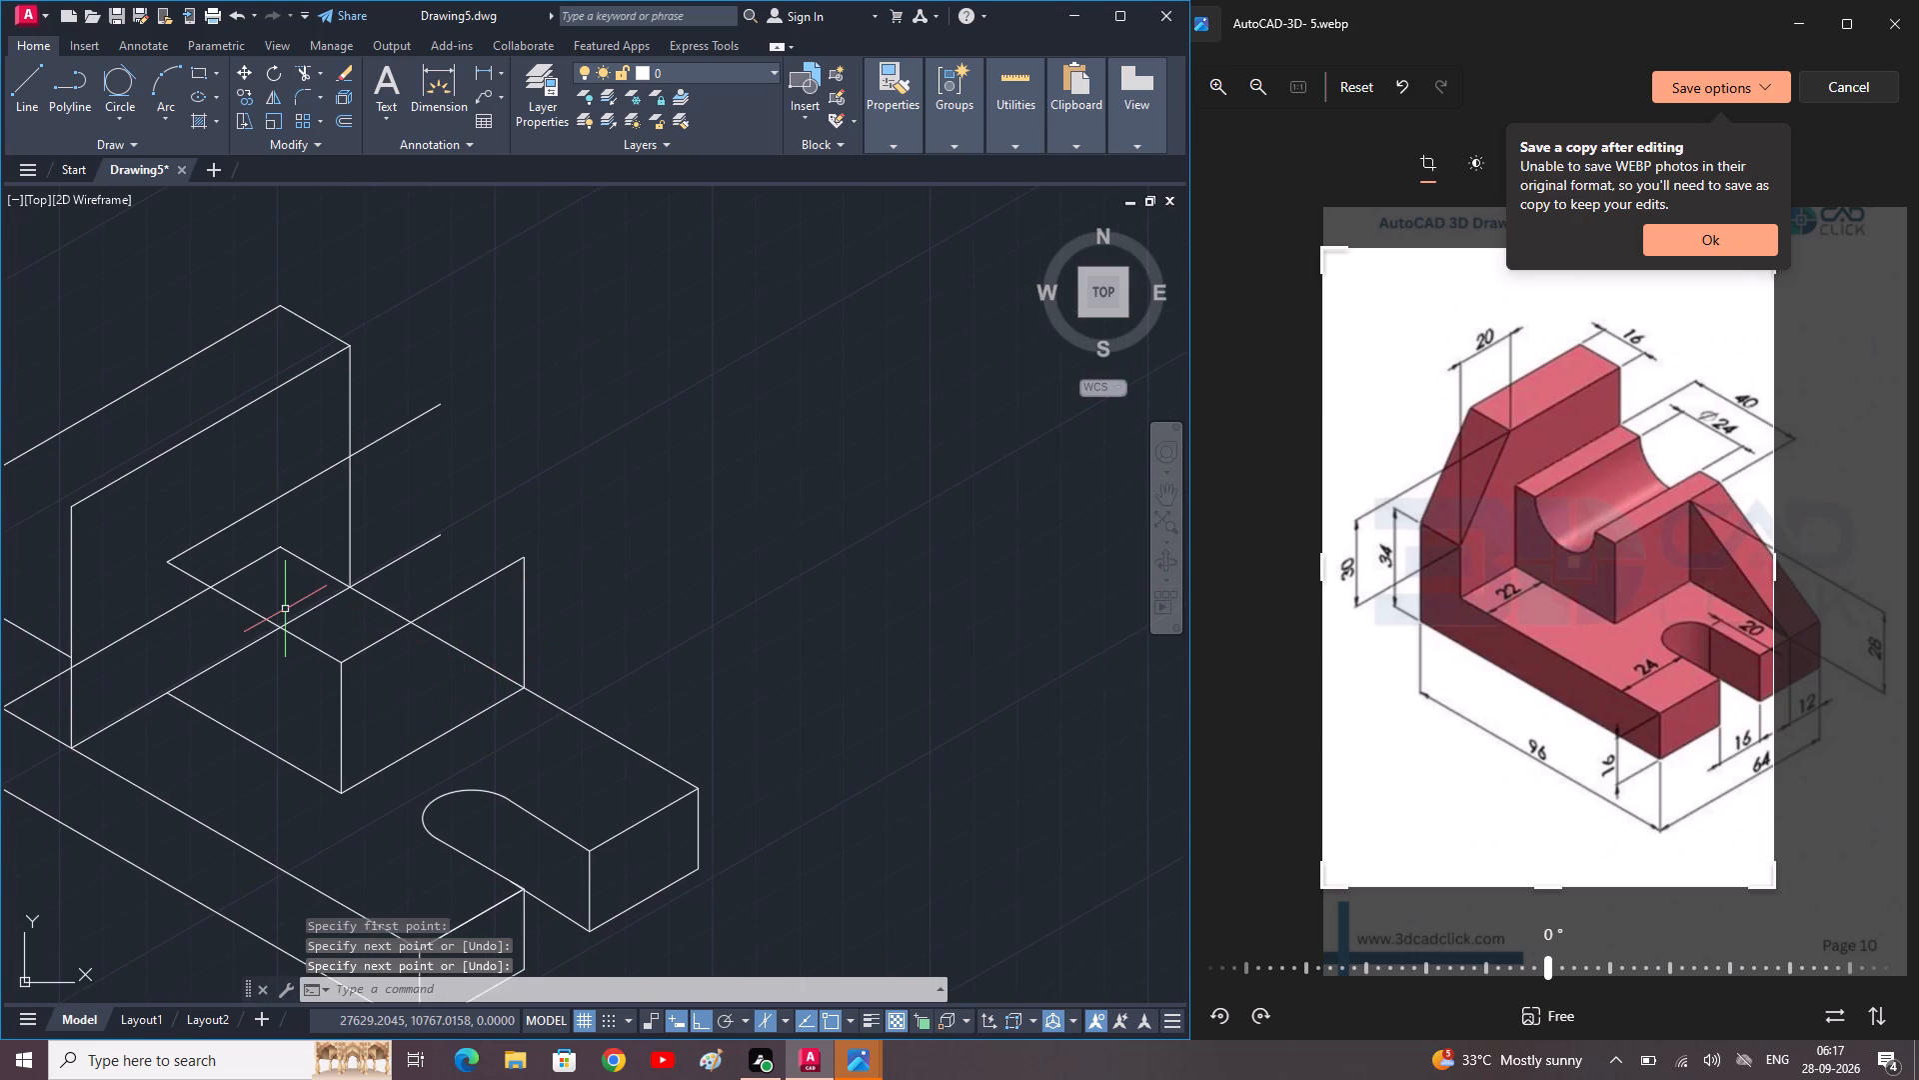
key(space)
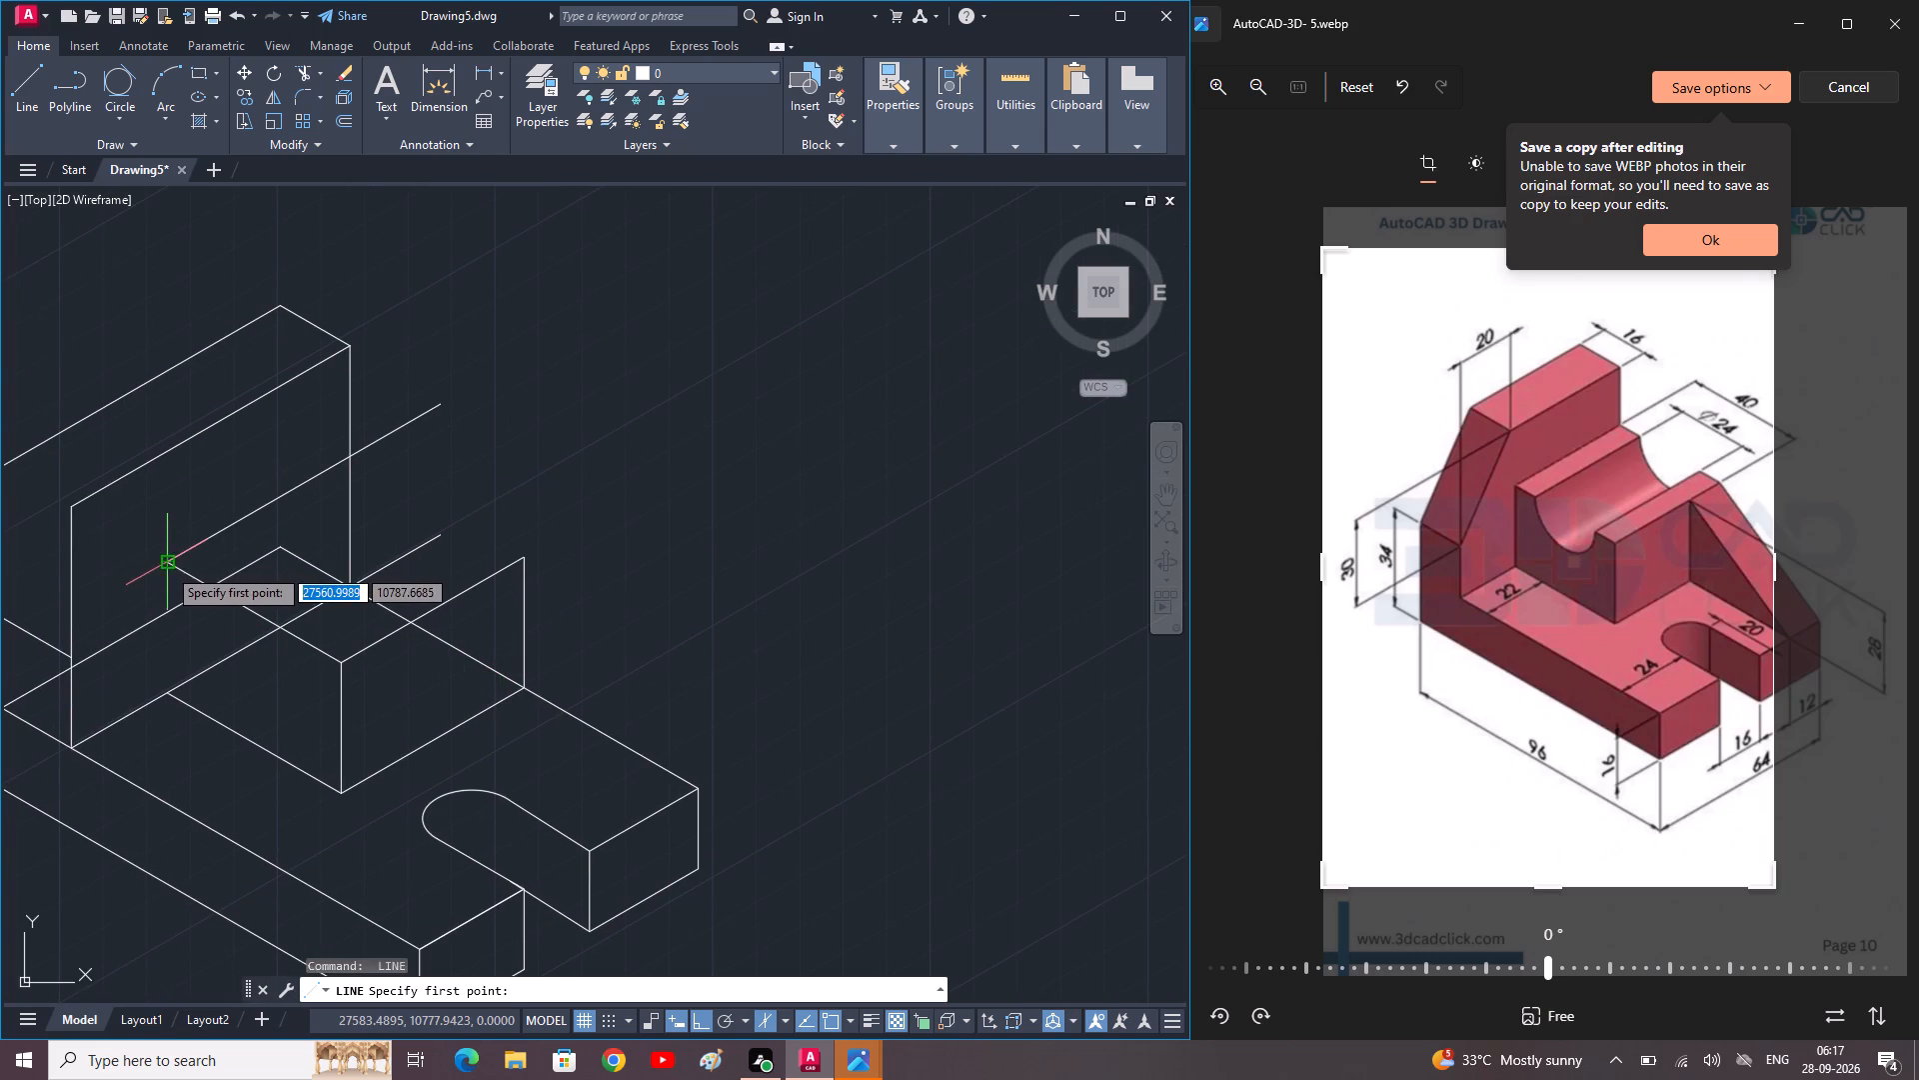
click(167, 567)
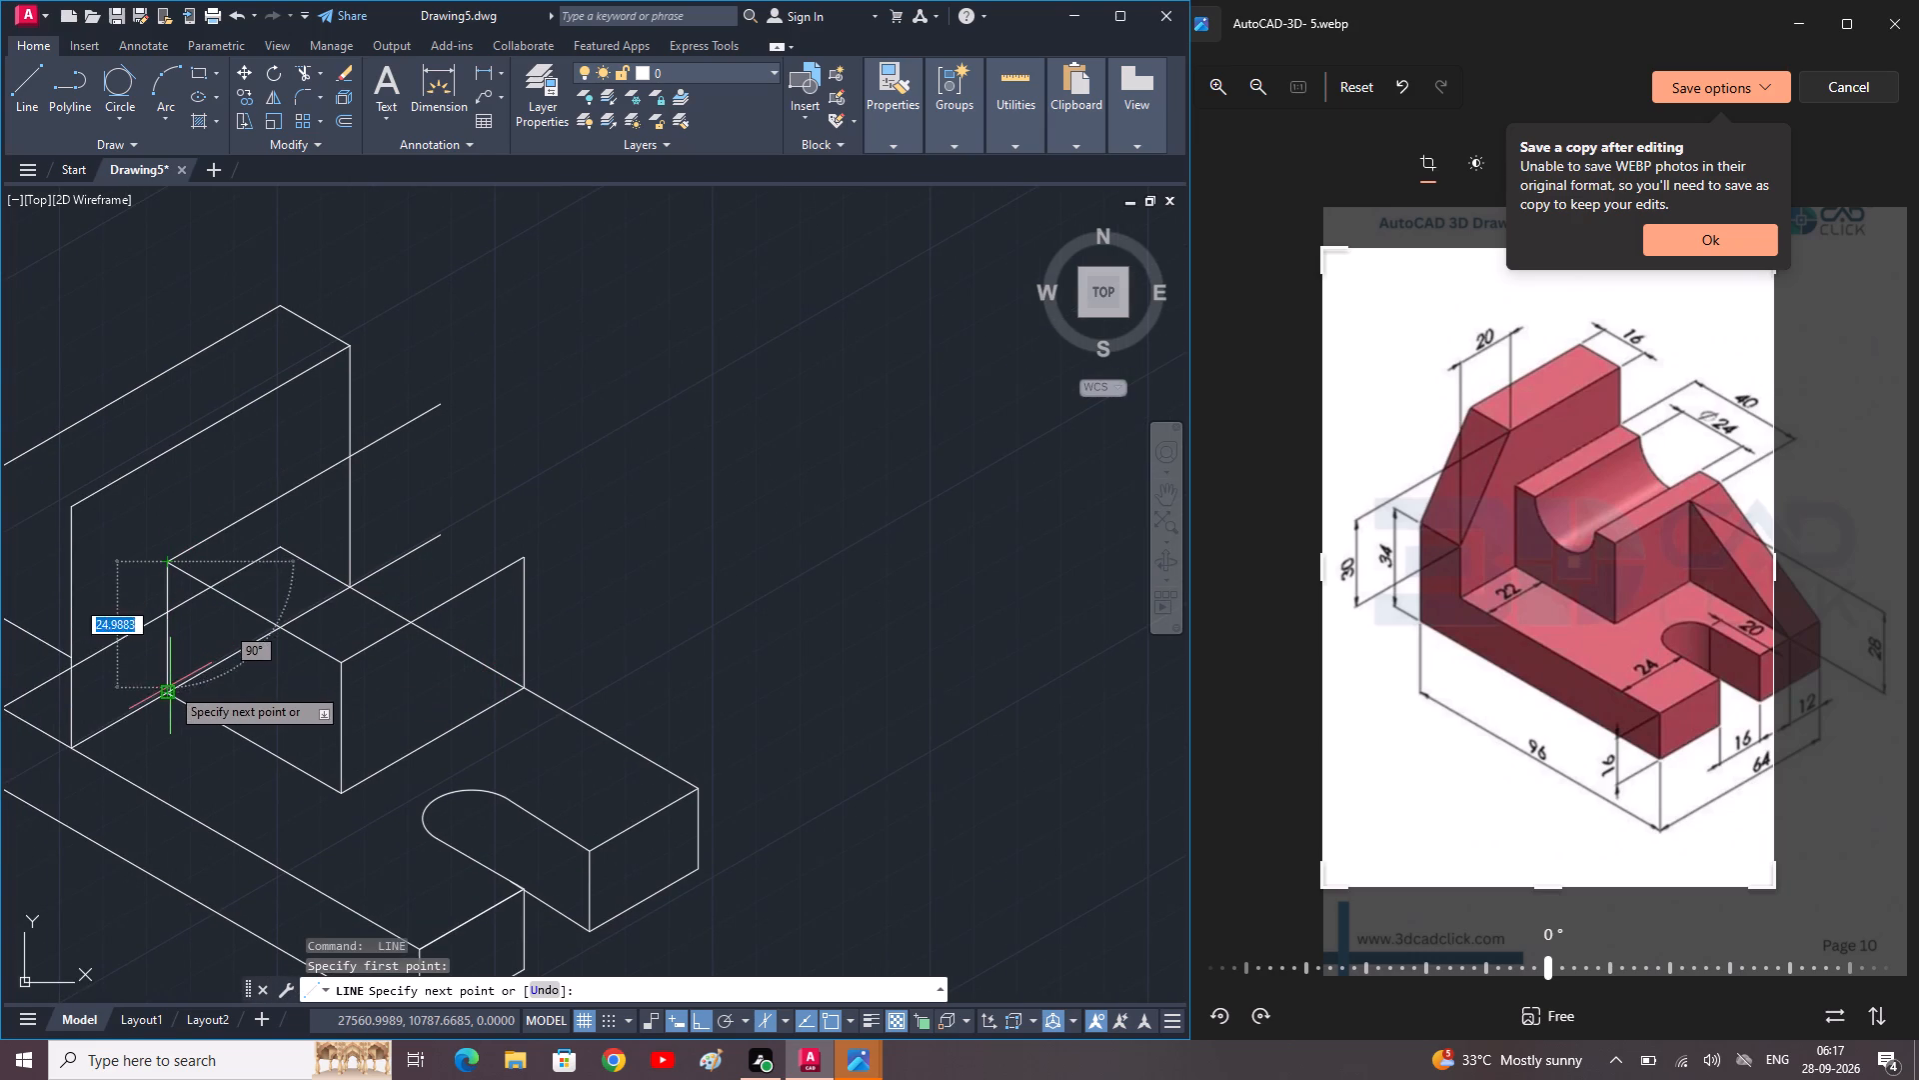
click(170, 686)
key(space)
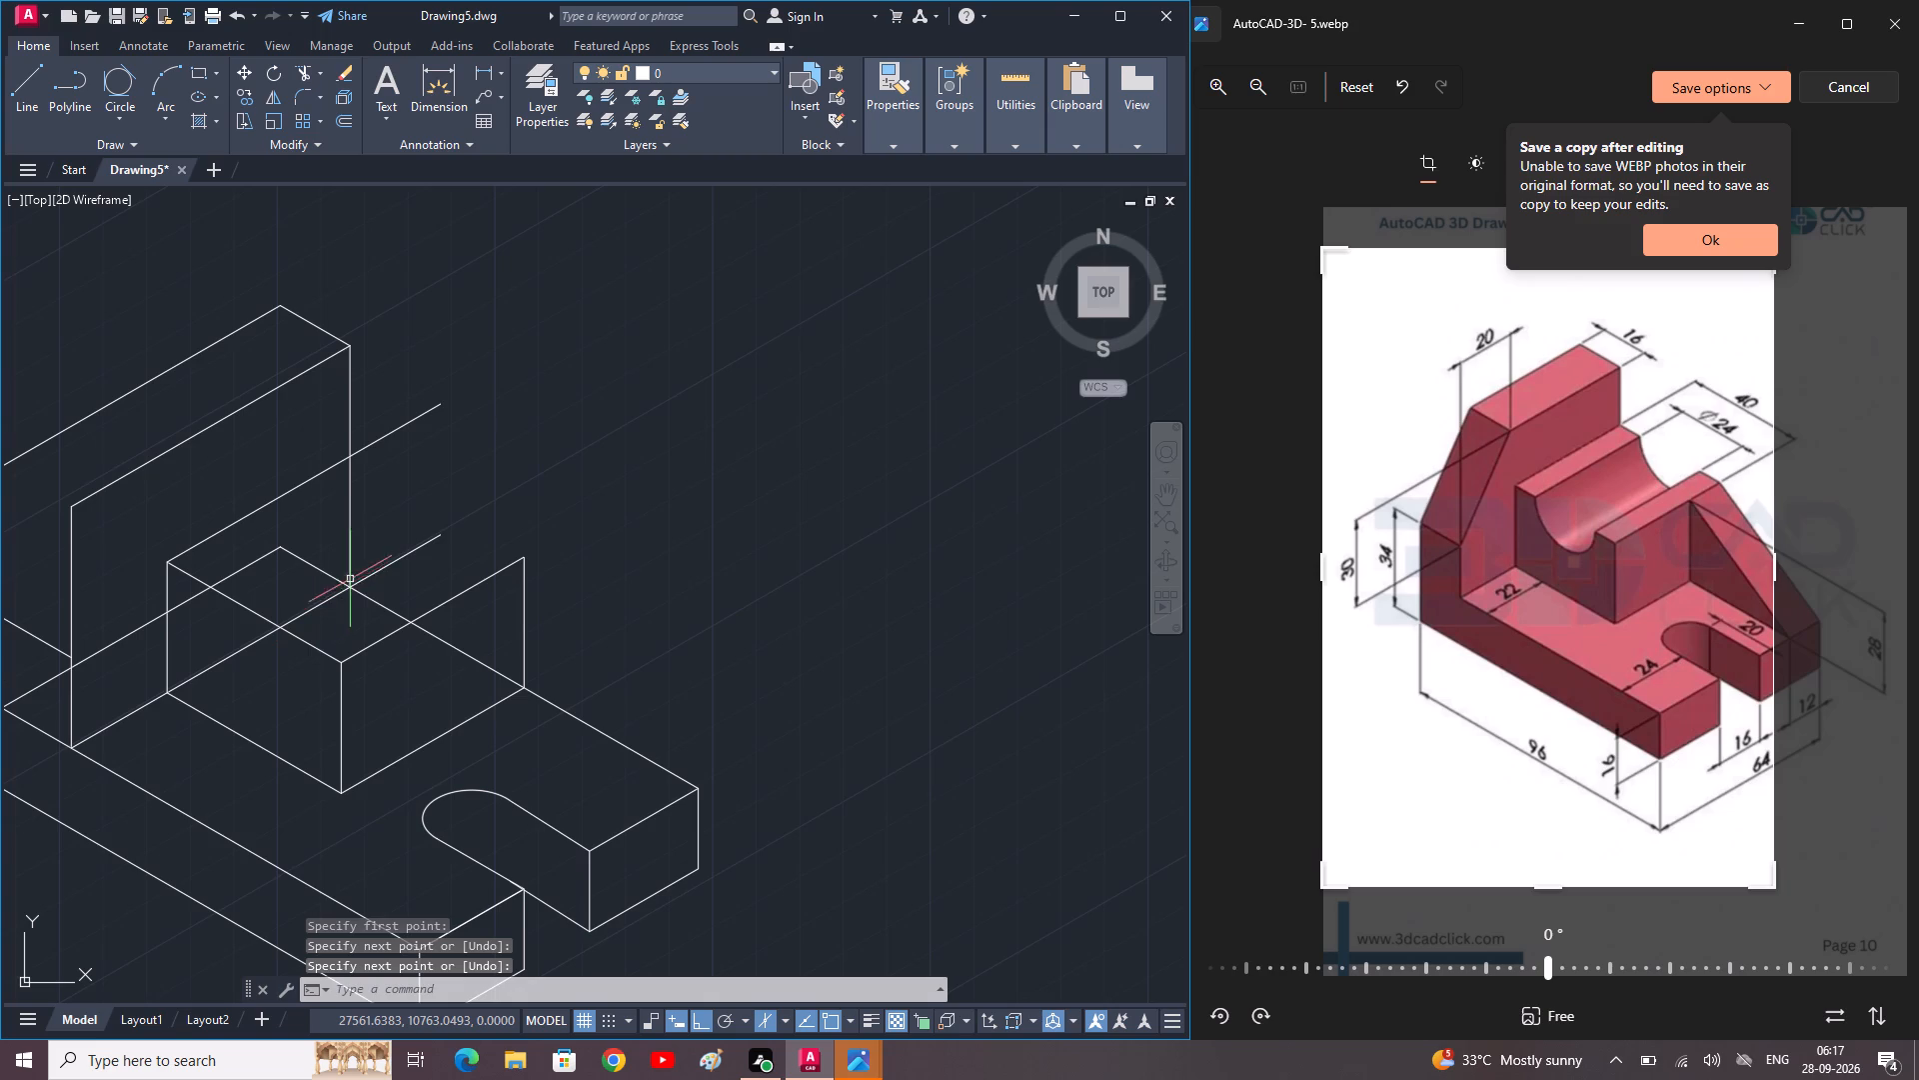
Draw the block's top back edge in the left isoplane, from the slot-side top line's back end past the wall-side top line.
key(space)
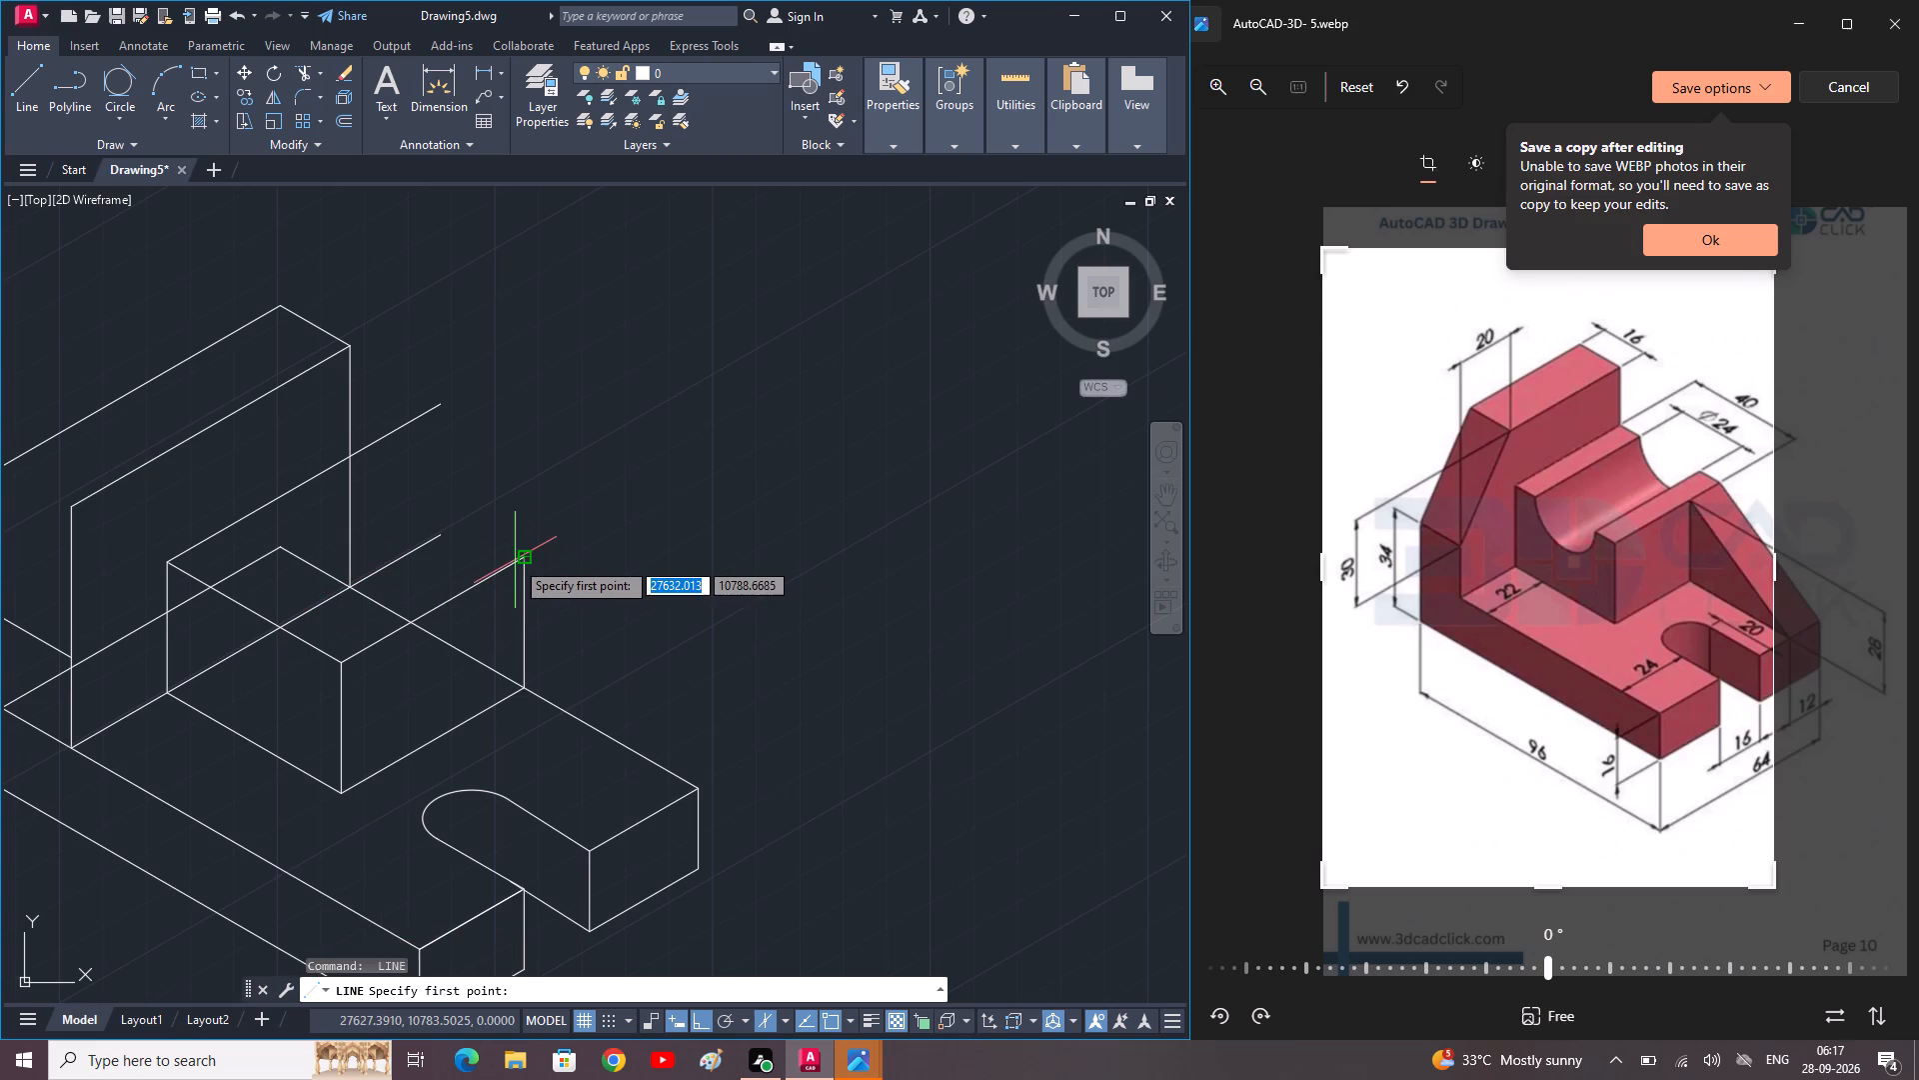
click(524, 556)
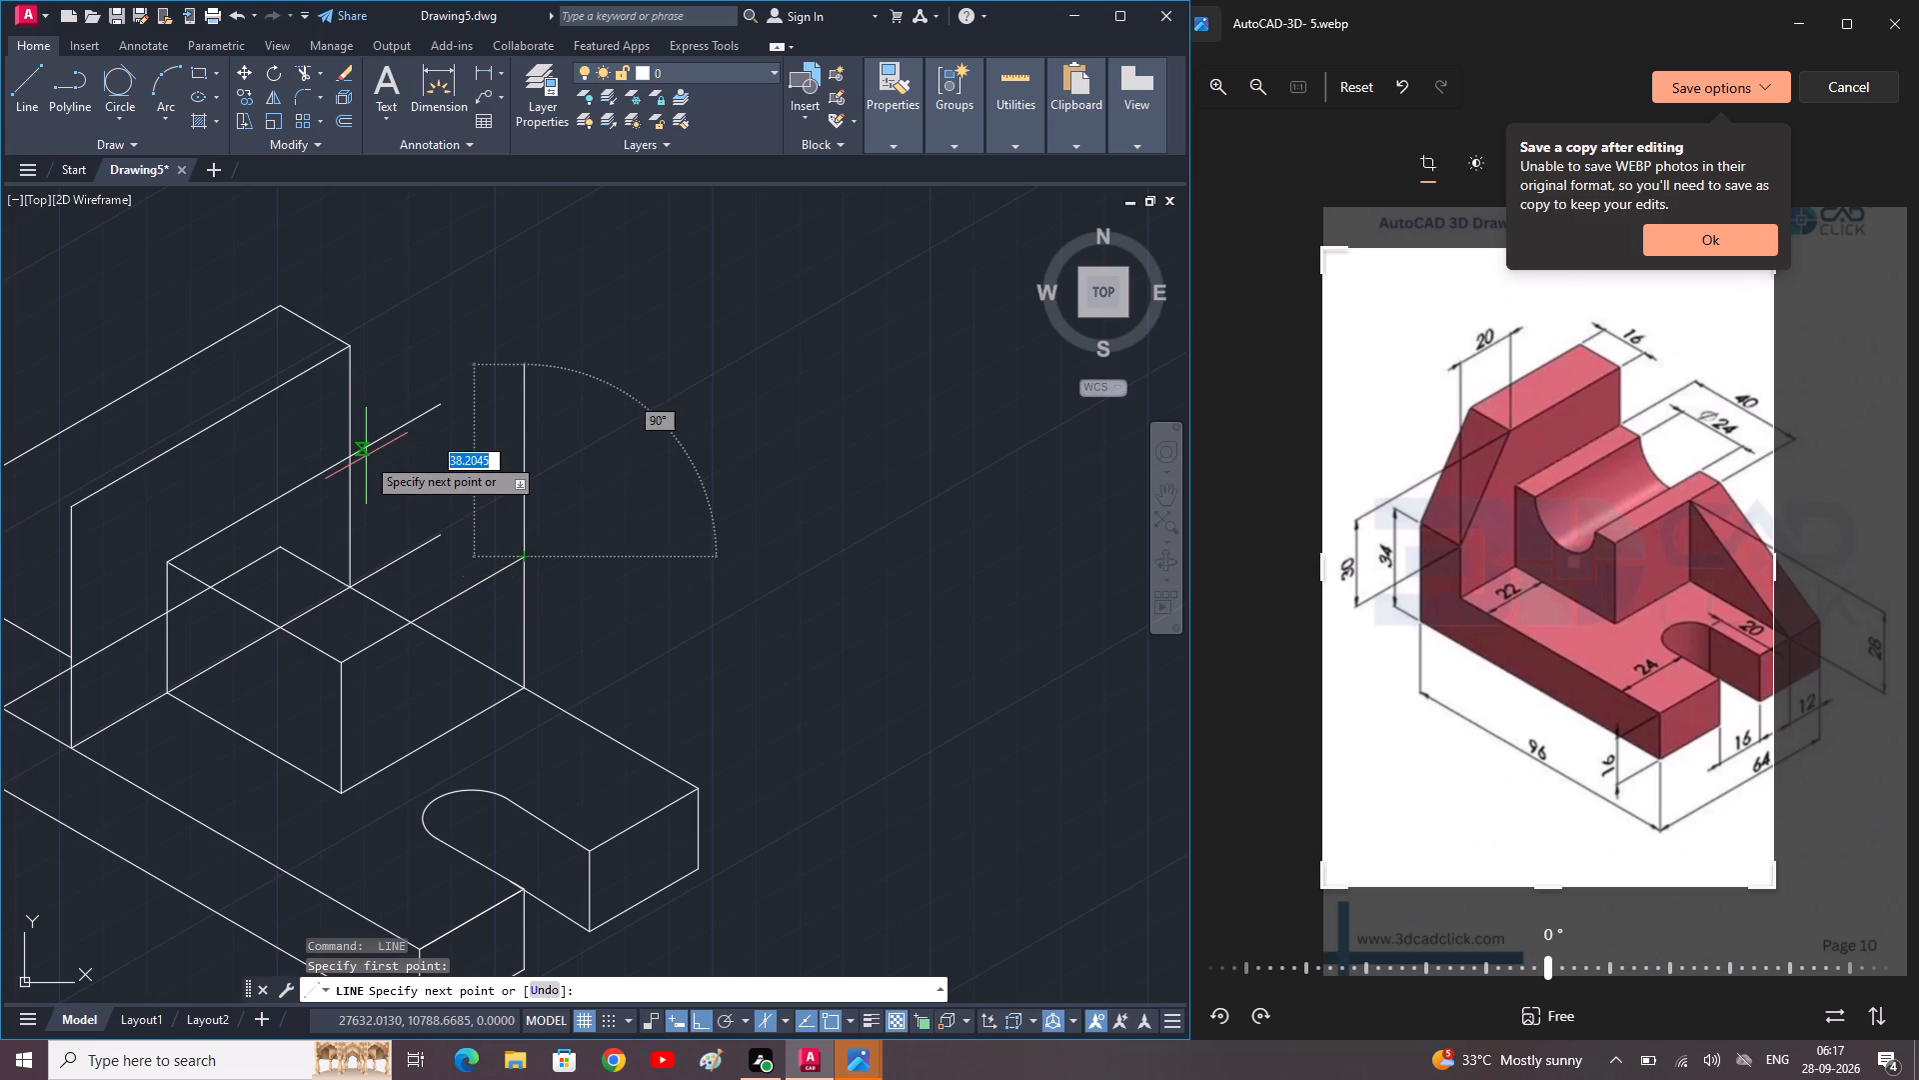
key(F5)
key(F4)
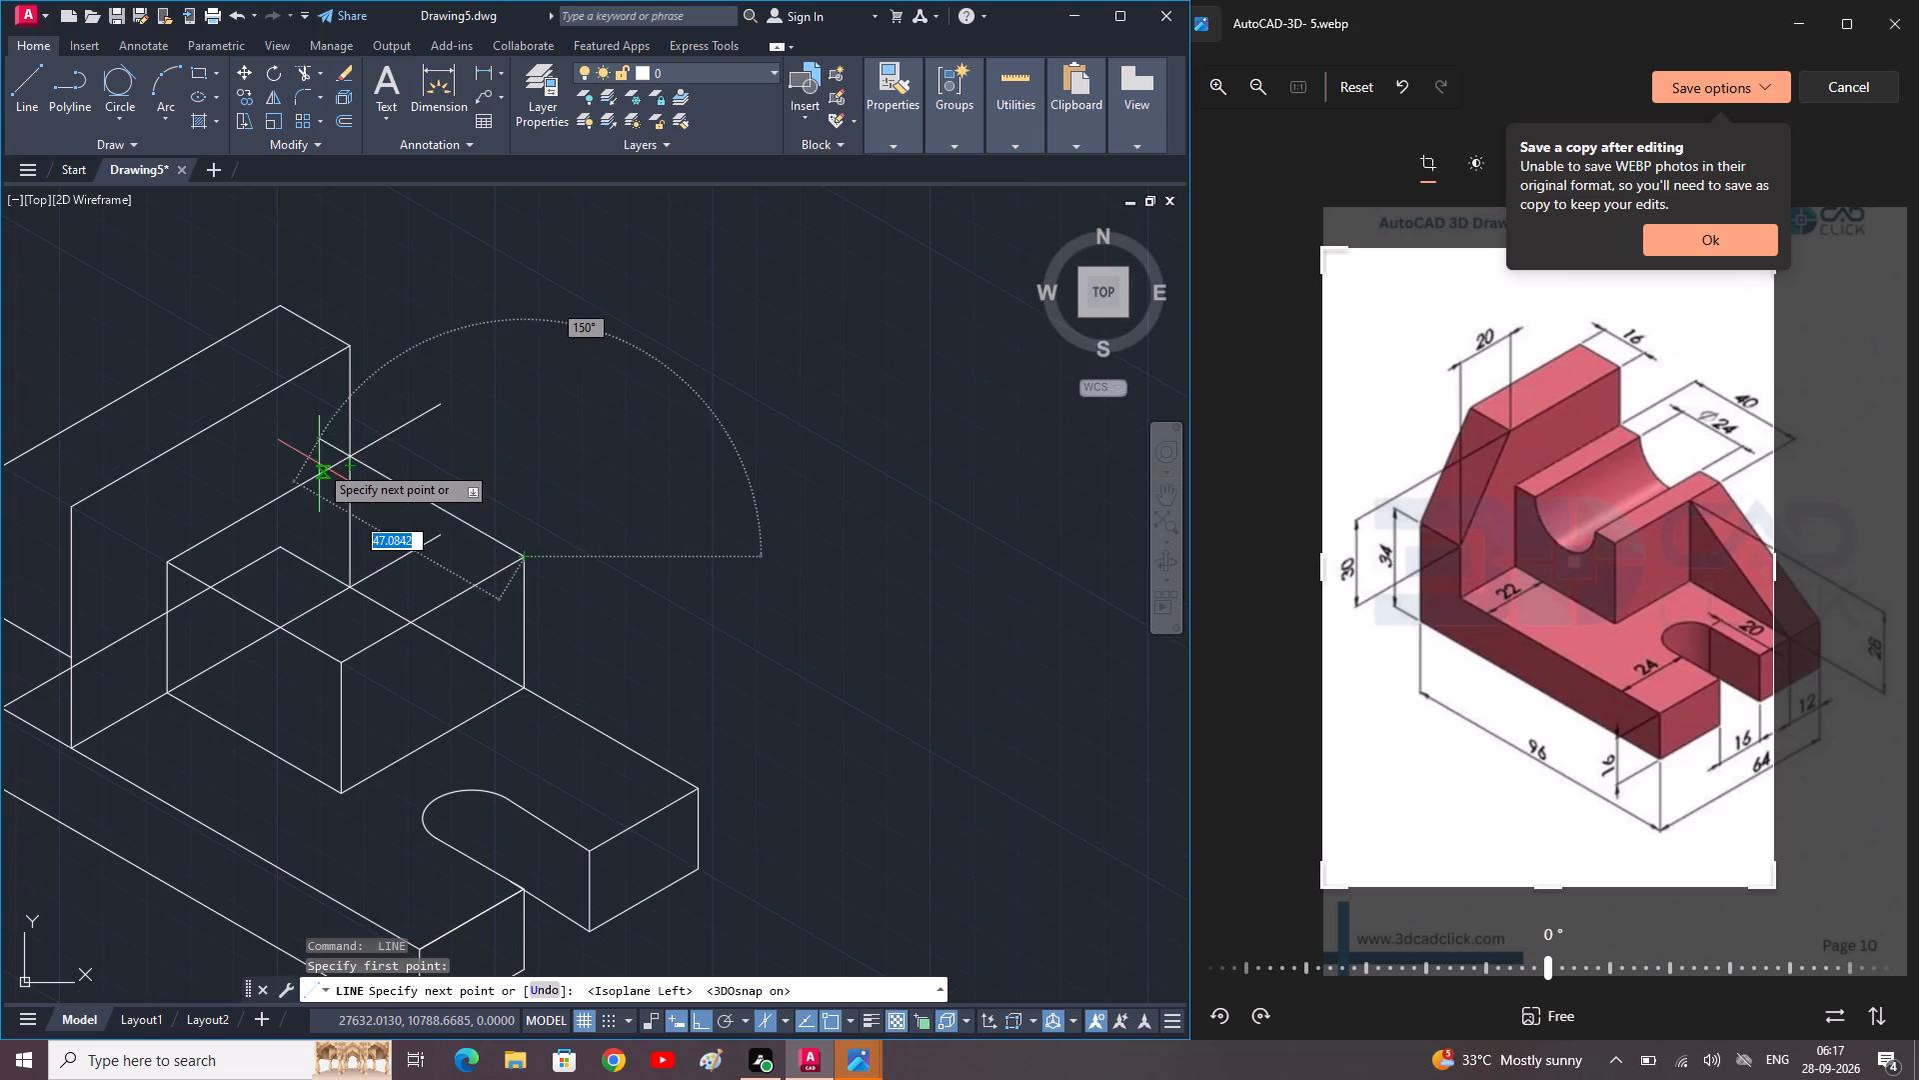
click(314, 460)
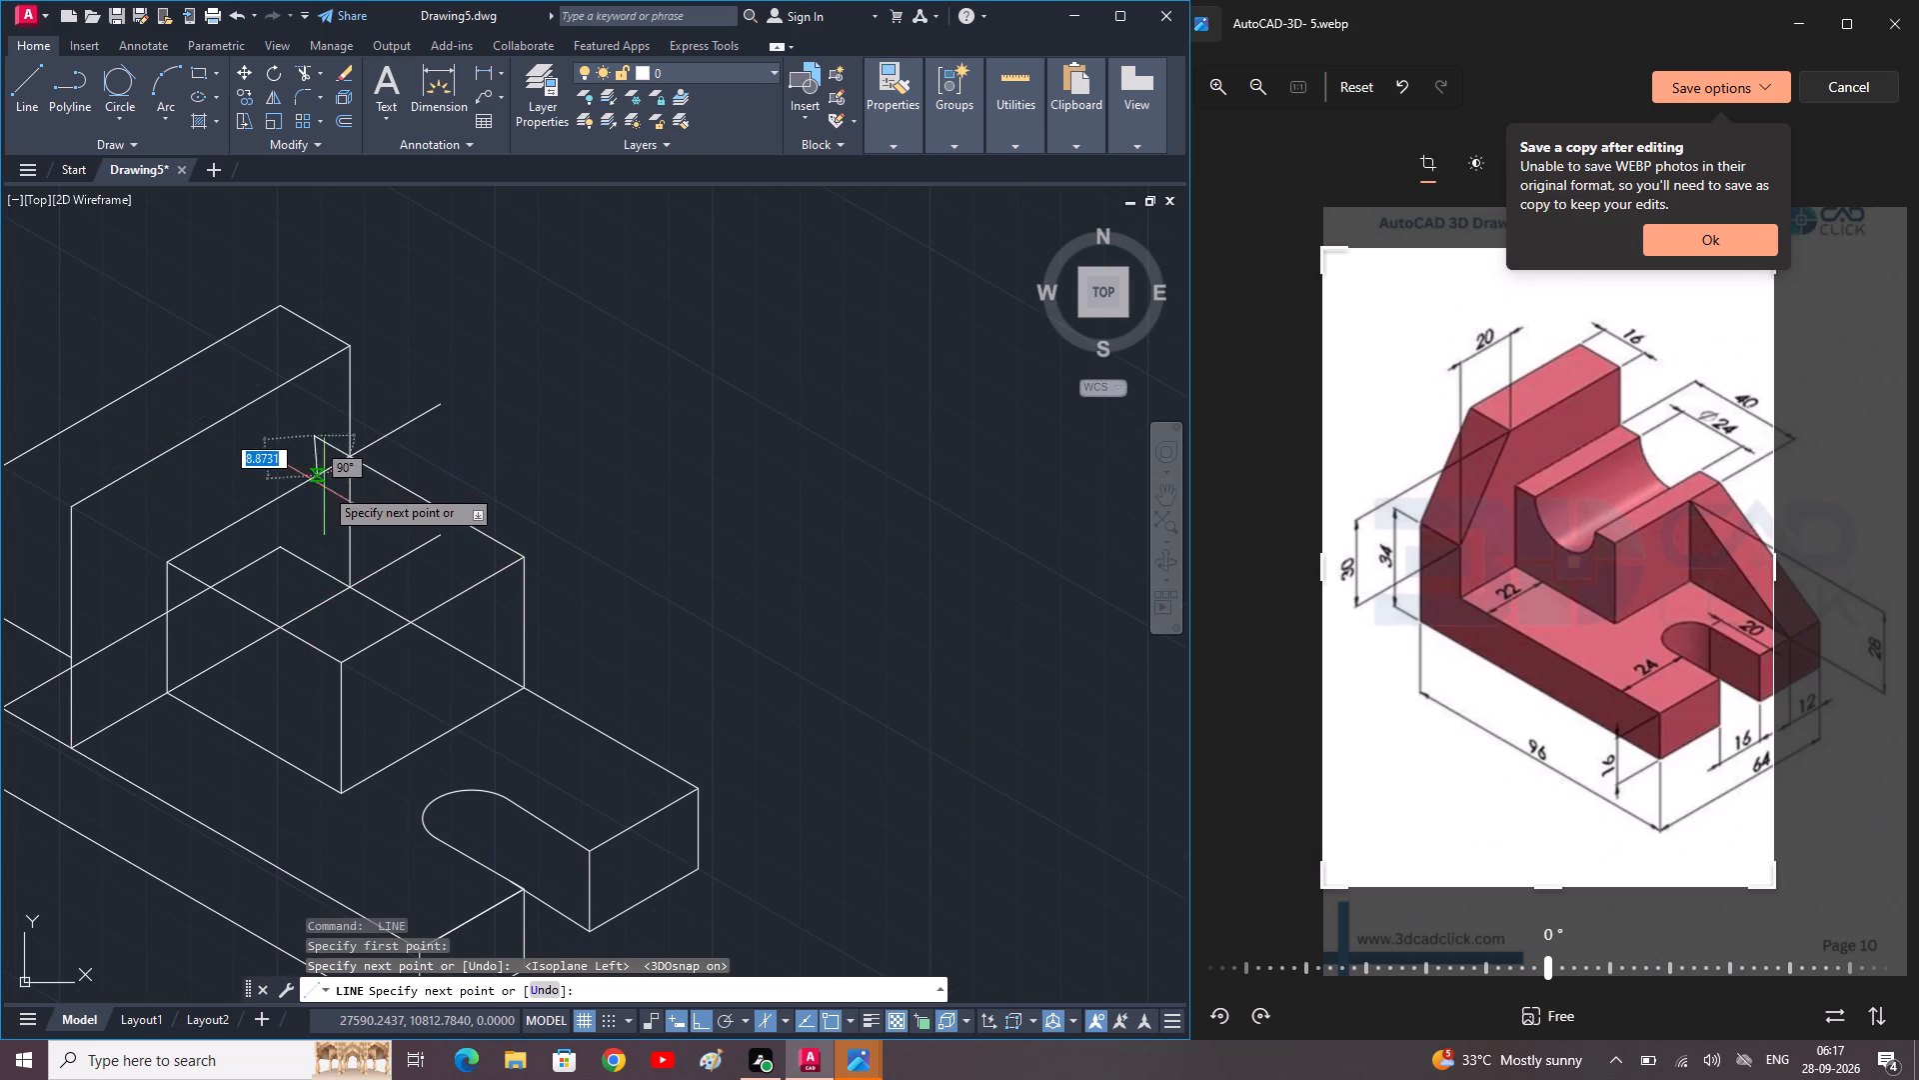
key(Escape)
Trim the overrunning ends of the block's wall-side top line, top back edge and wall-side footprint line.
key(t)
key(r)
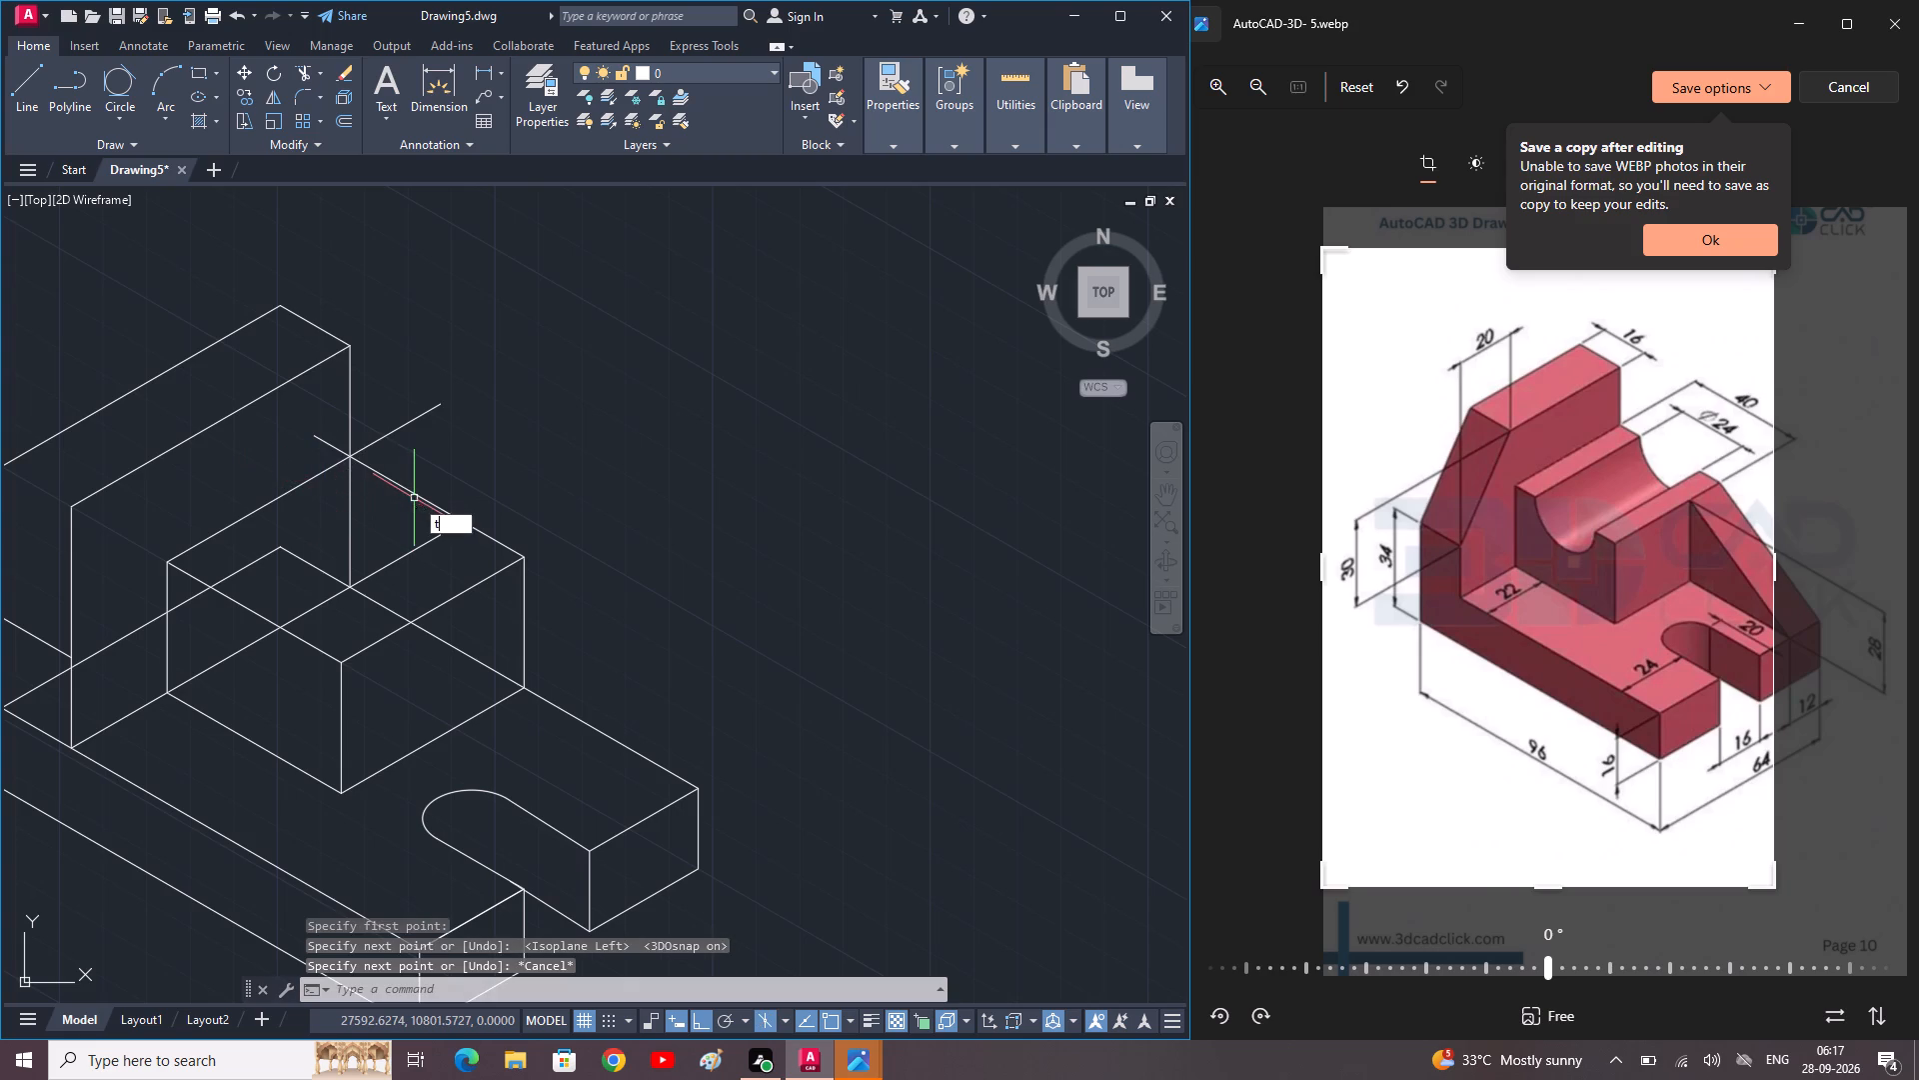
key(space)
click(381, 433)
click(394, 444)
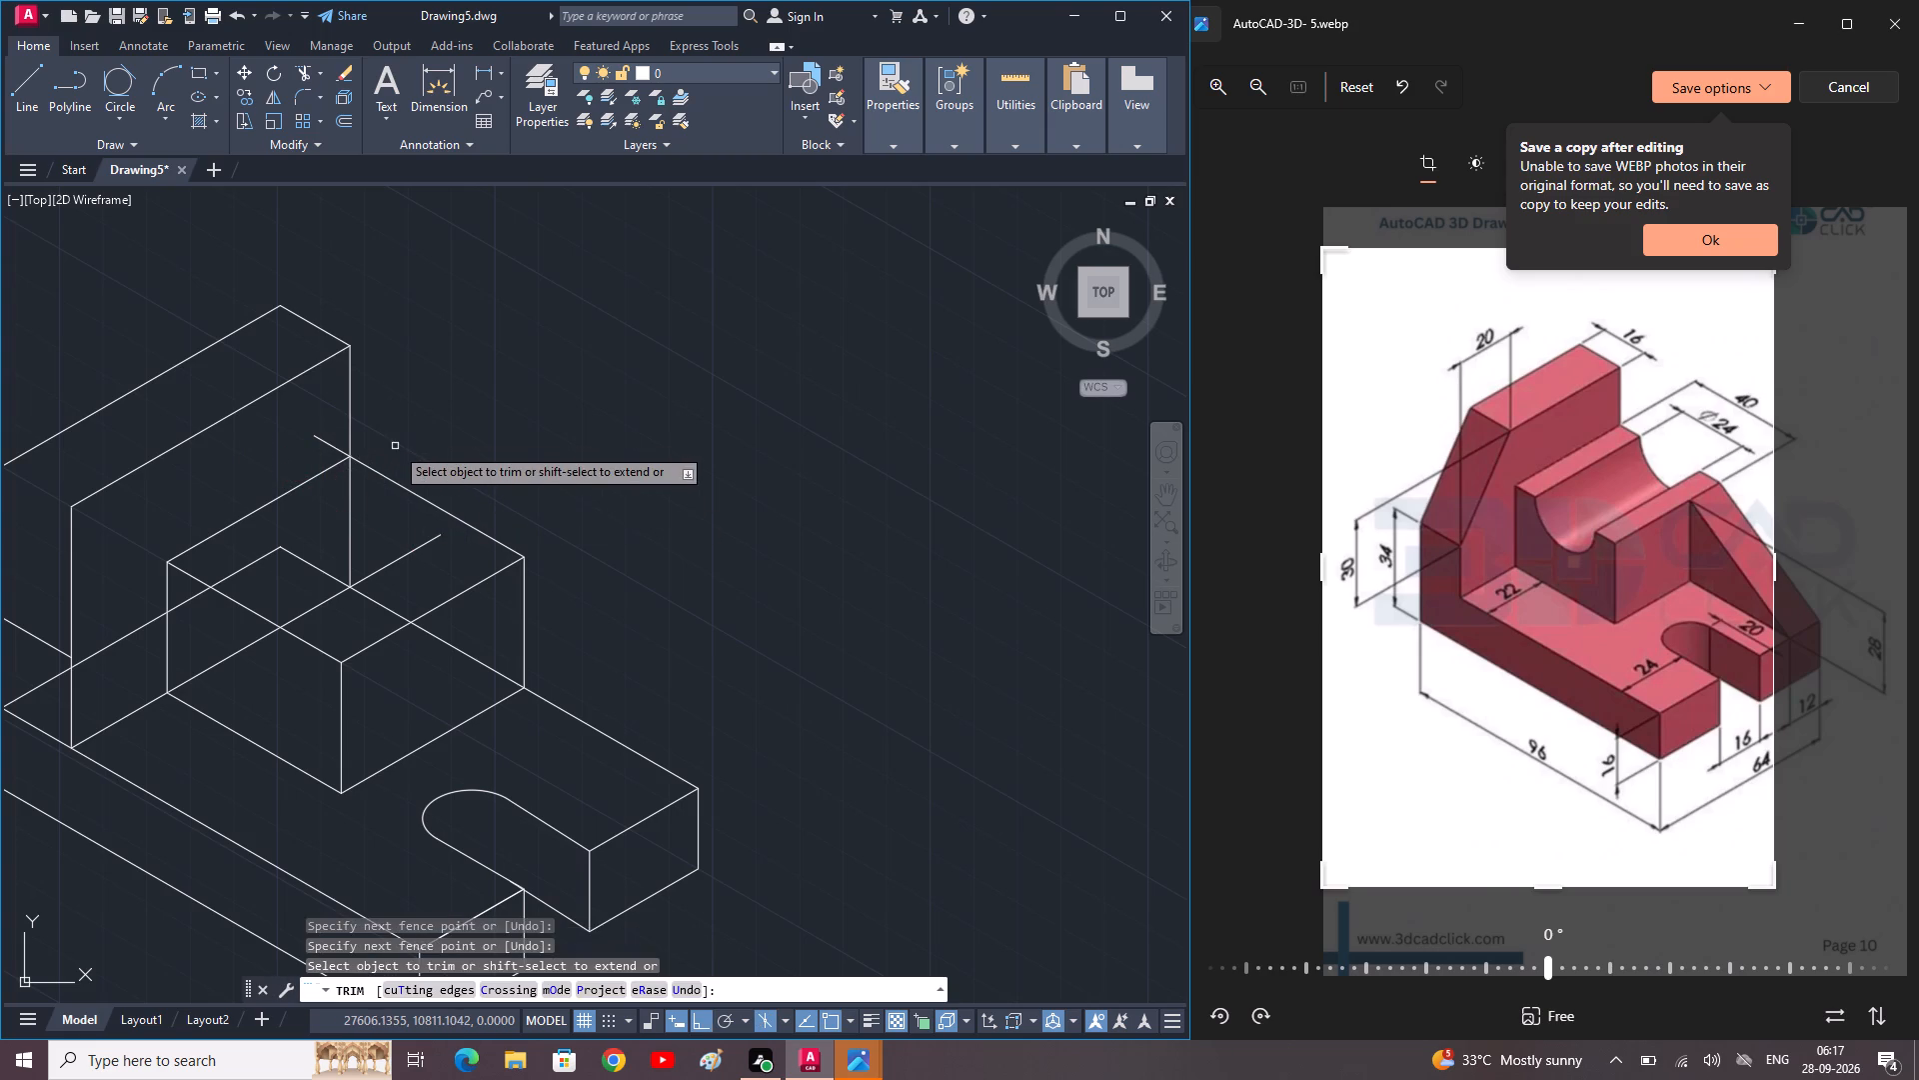
click(329, 442)
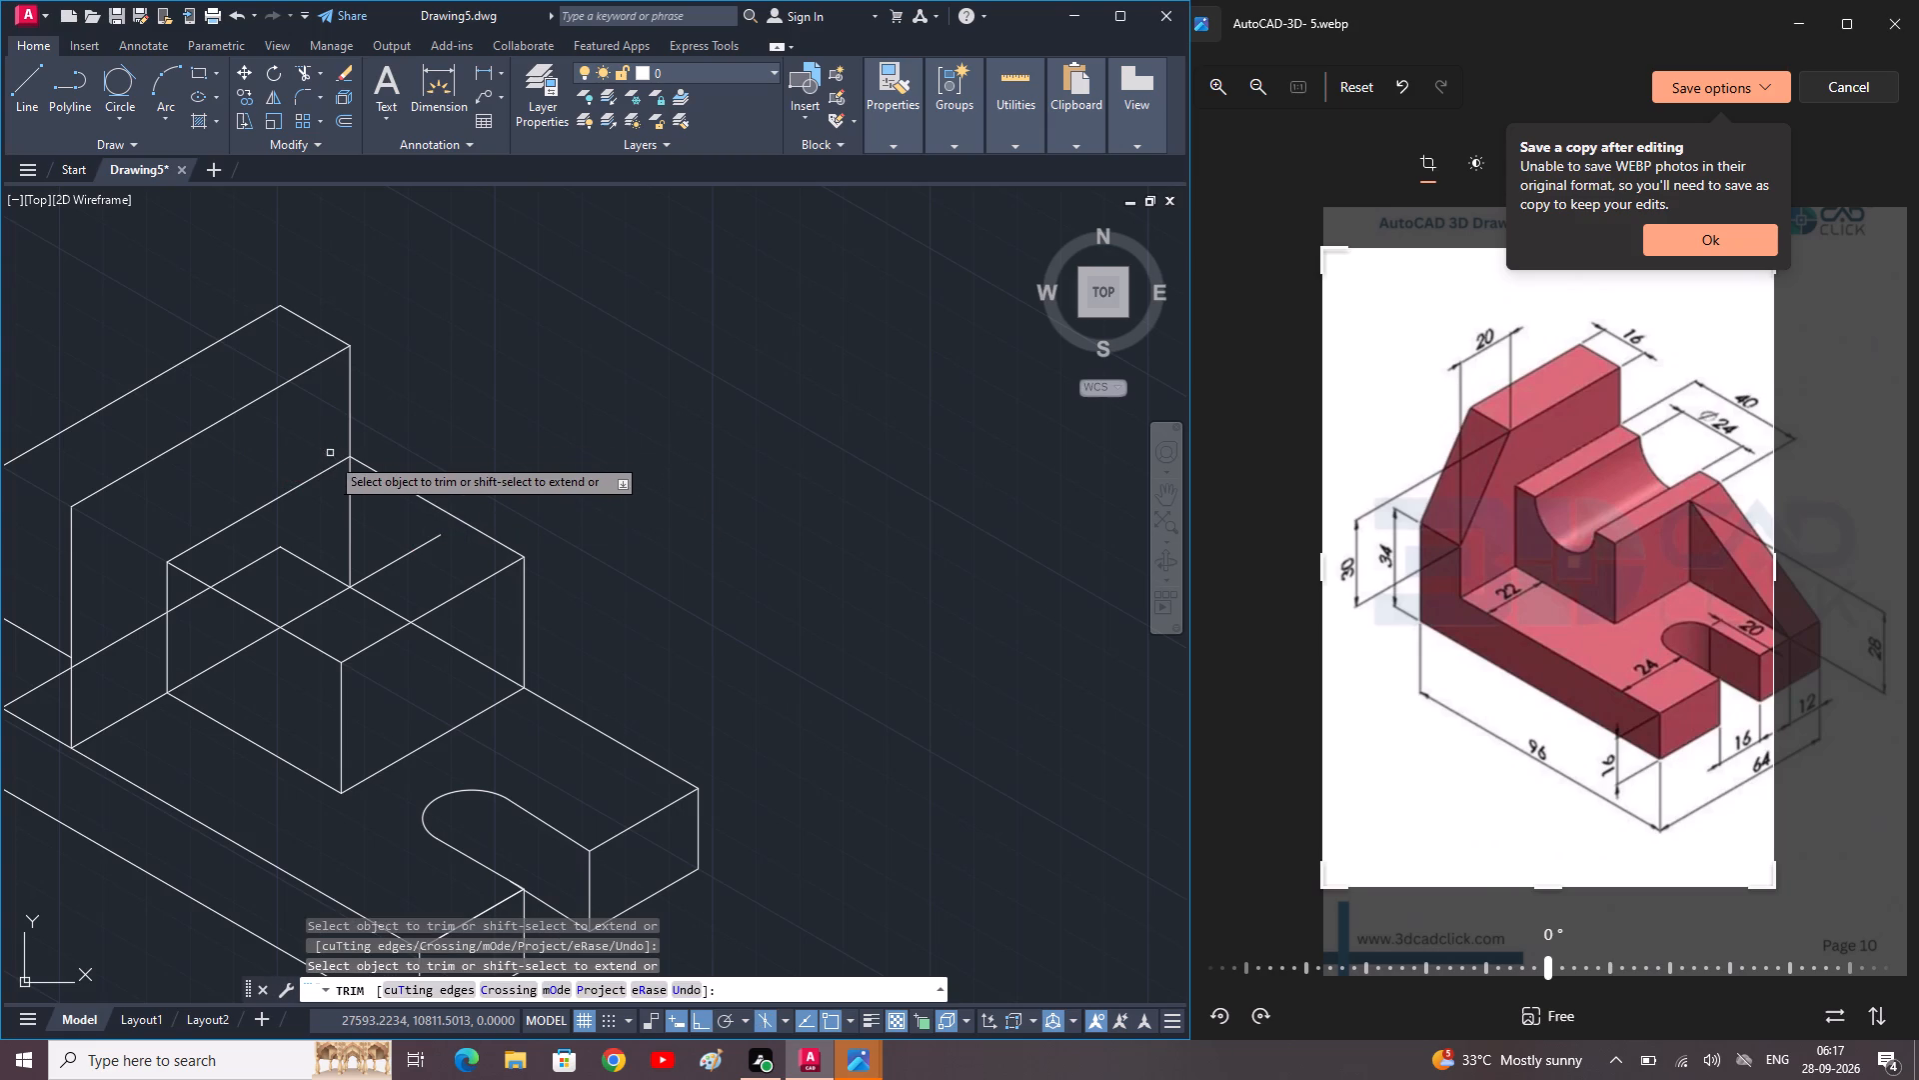
click(405, 556)
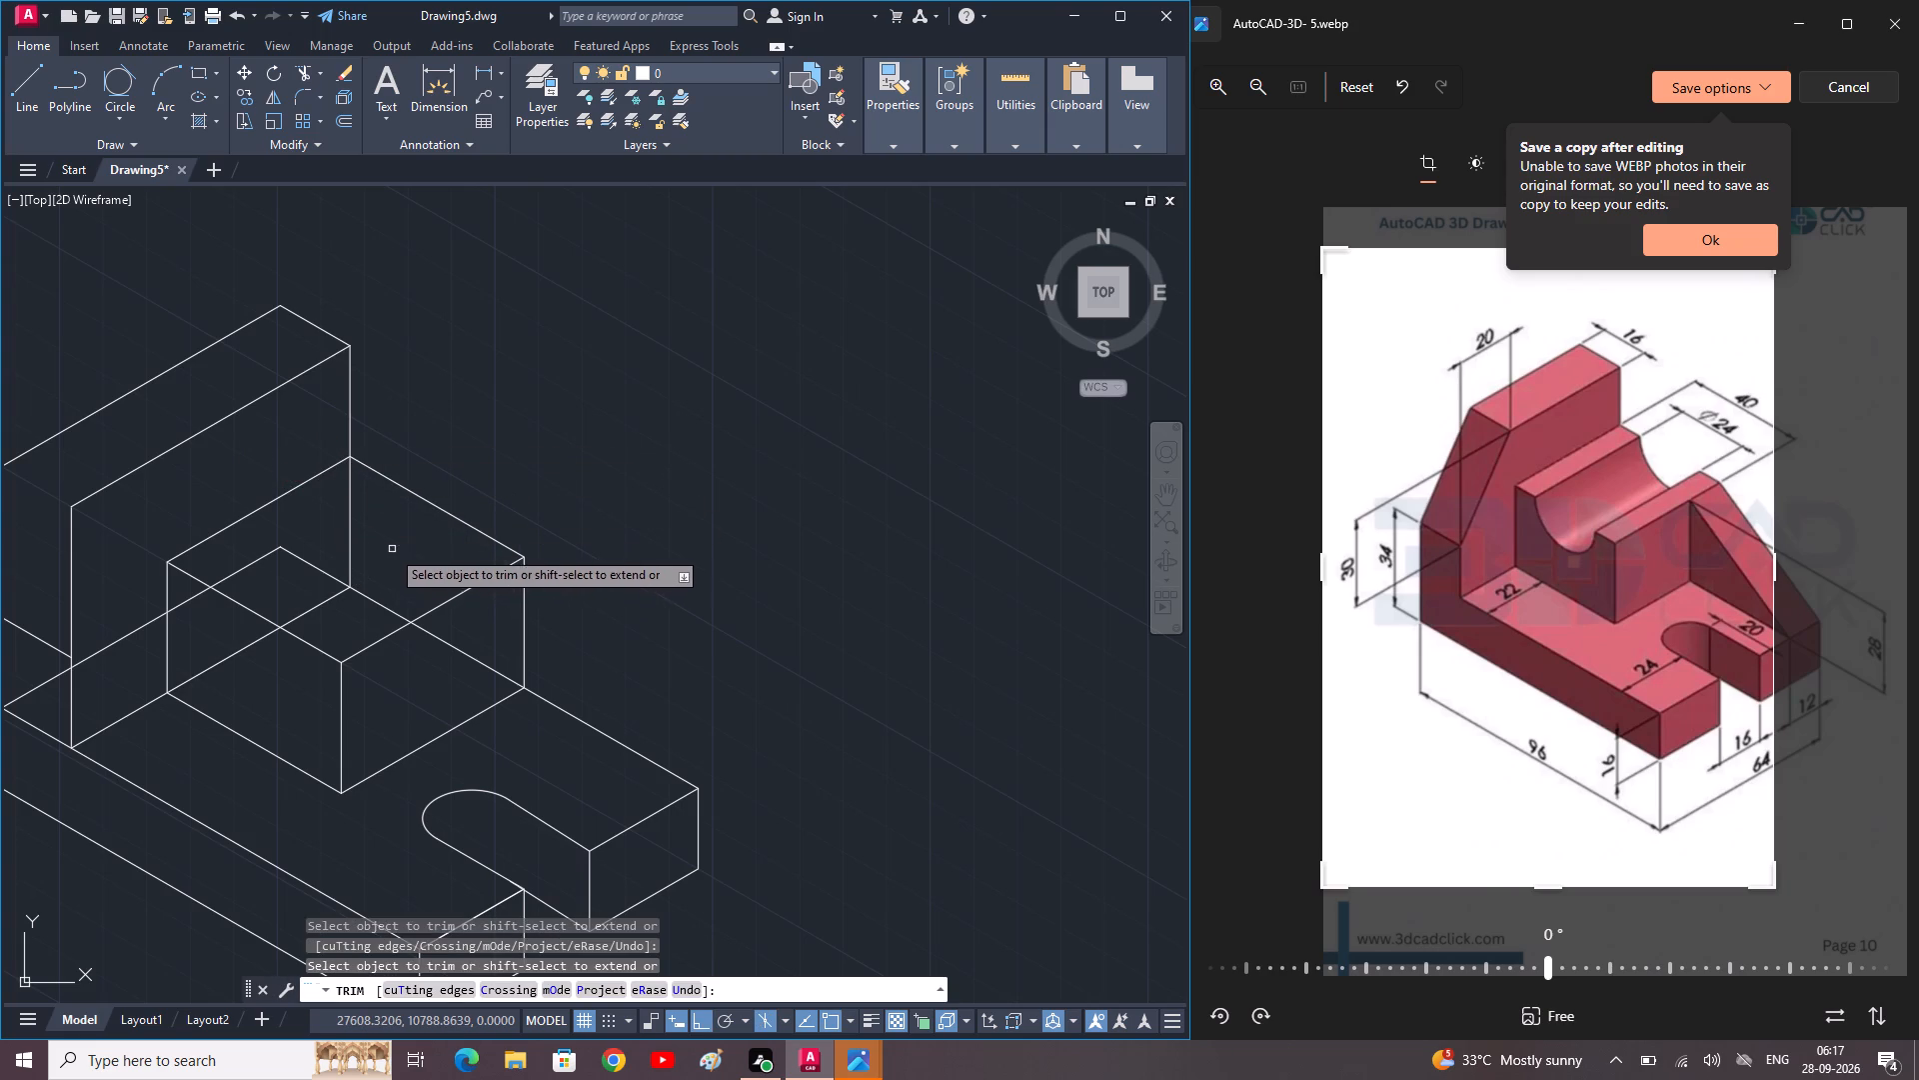
Trim the hidden segments of the base's back corner and the wall's foot line where they cross behind the block.
click(286, 550)
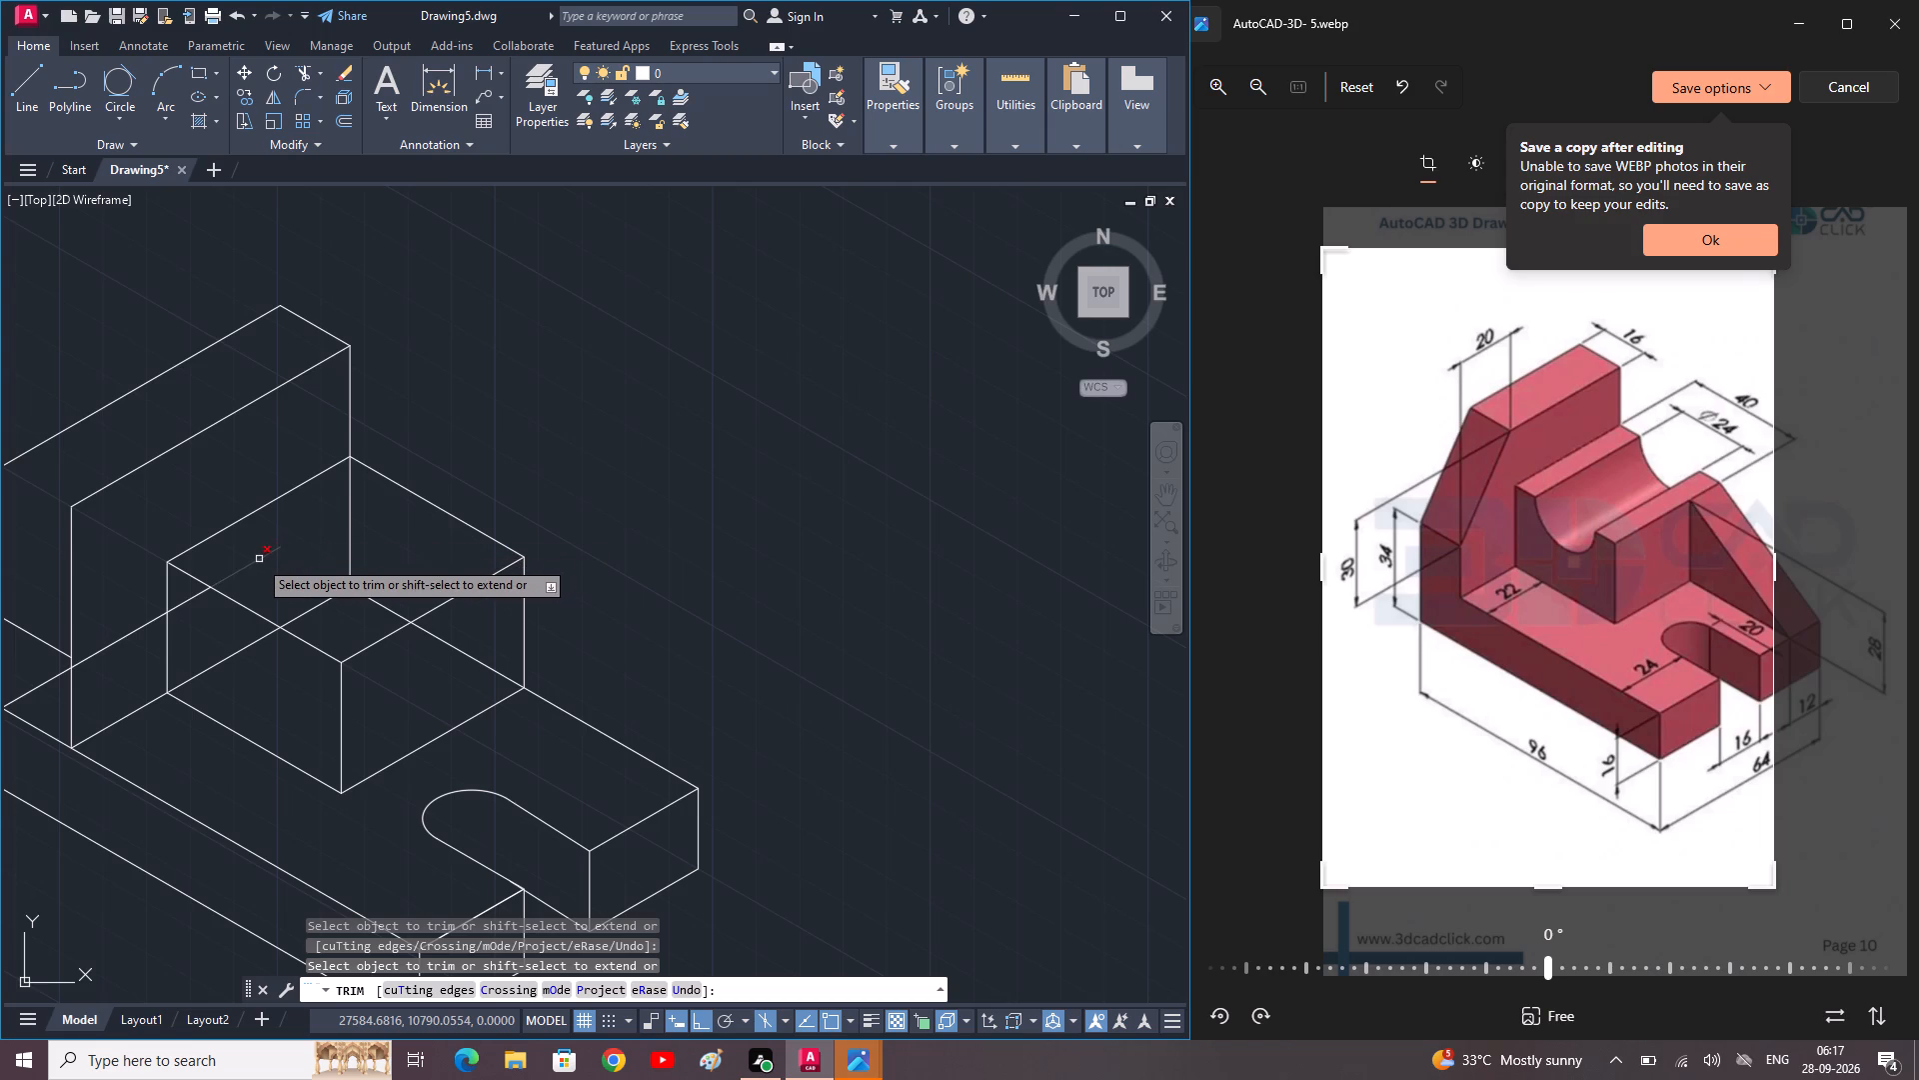
click(258, 559)
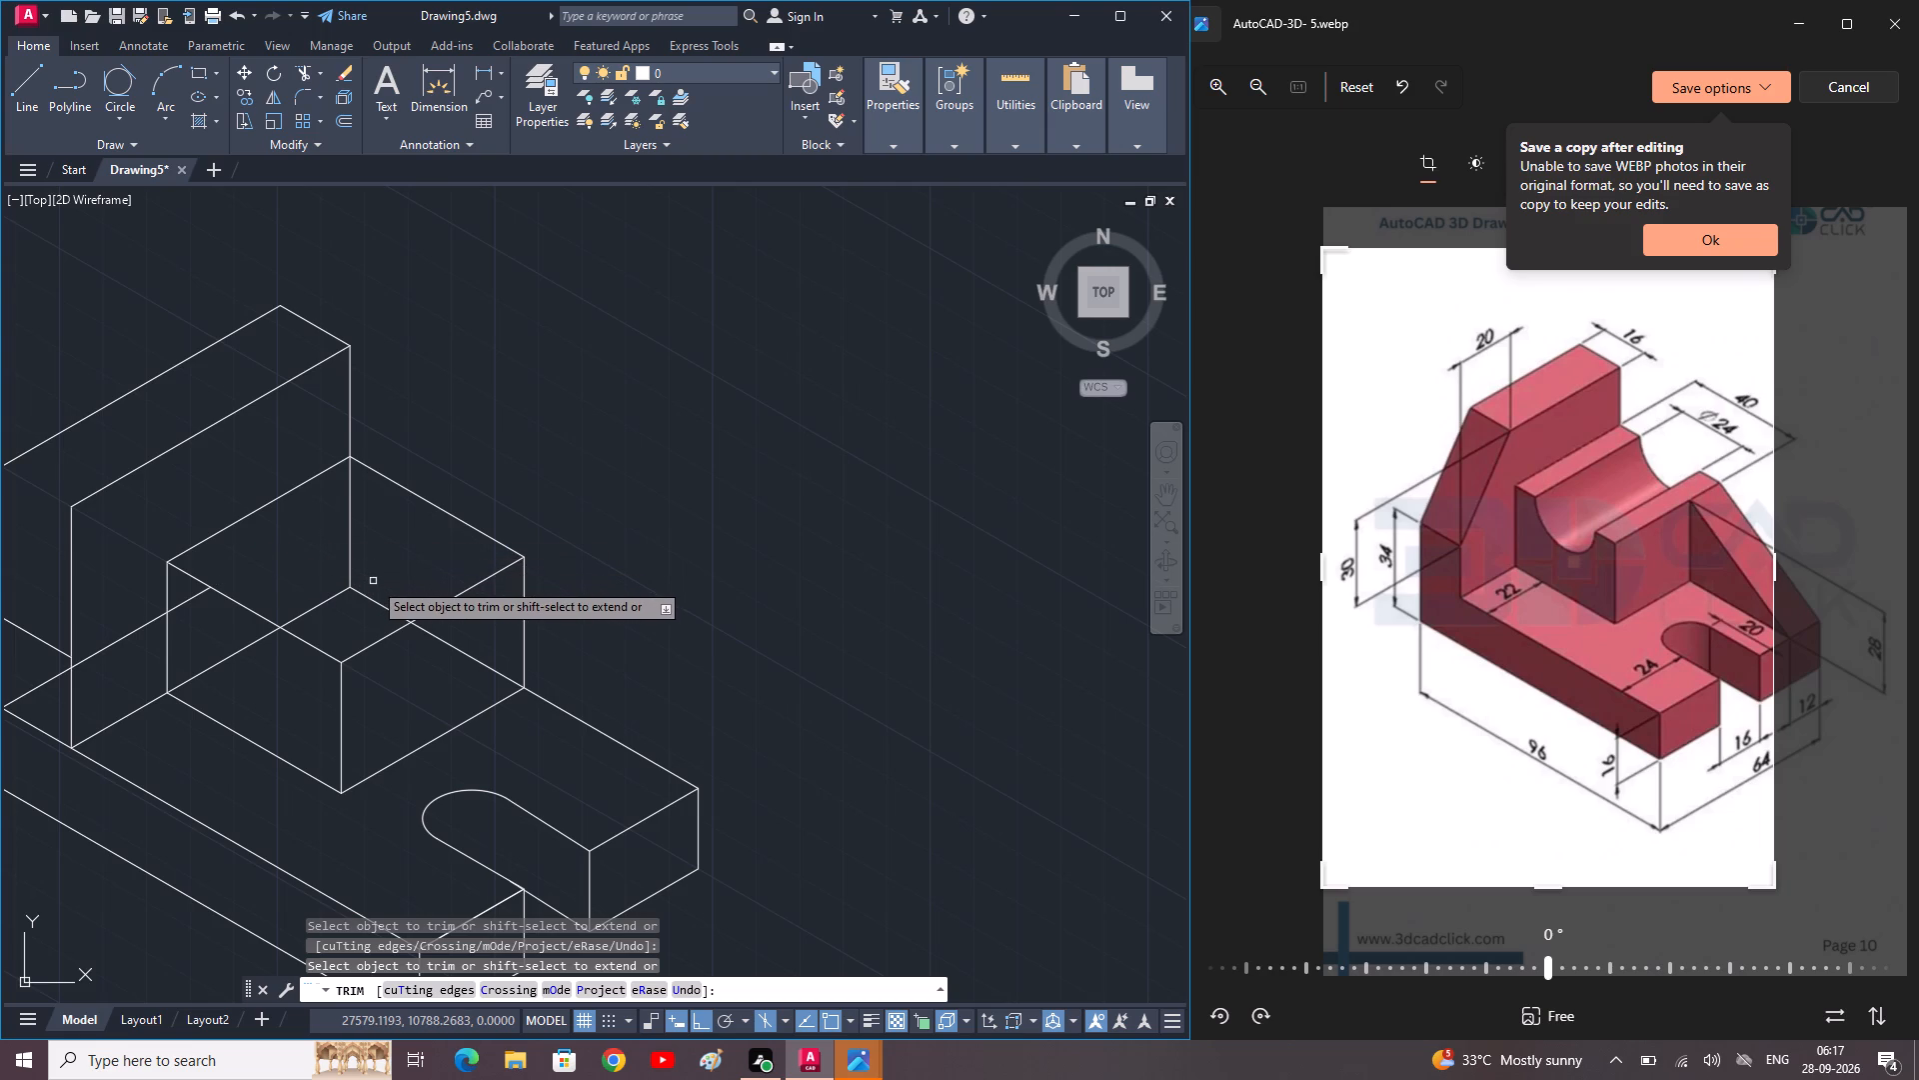
click(194, 597)
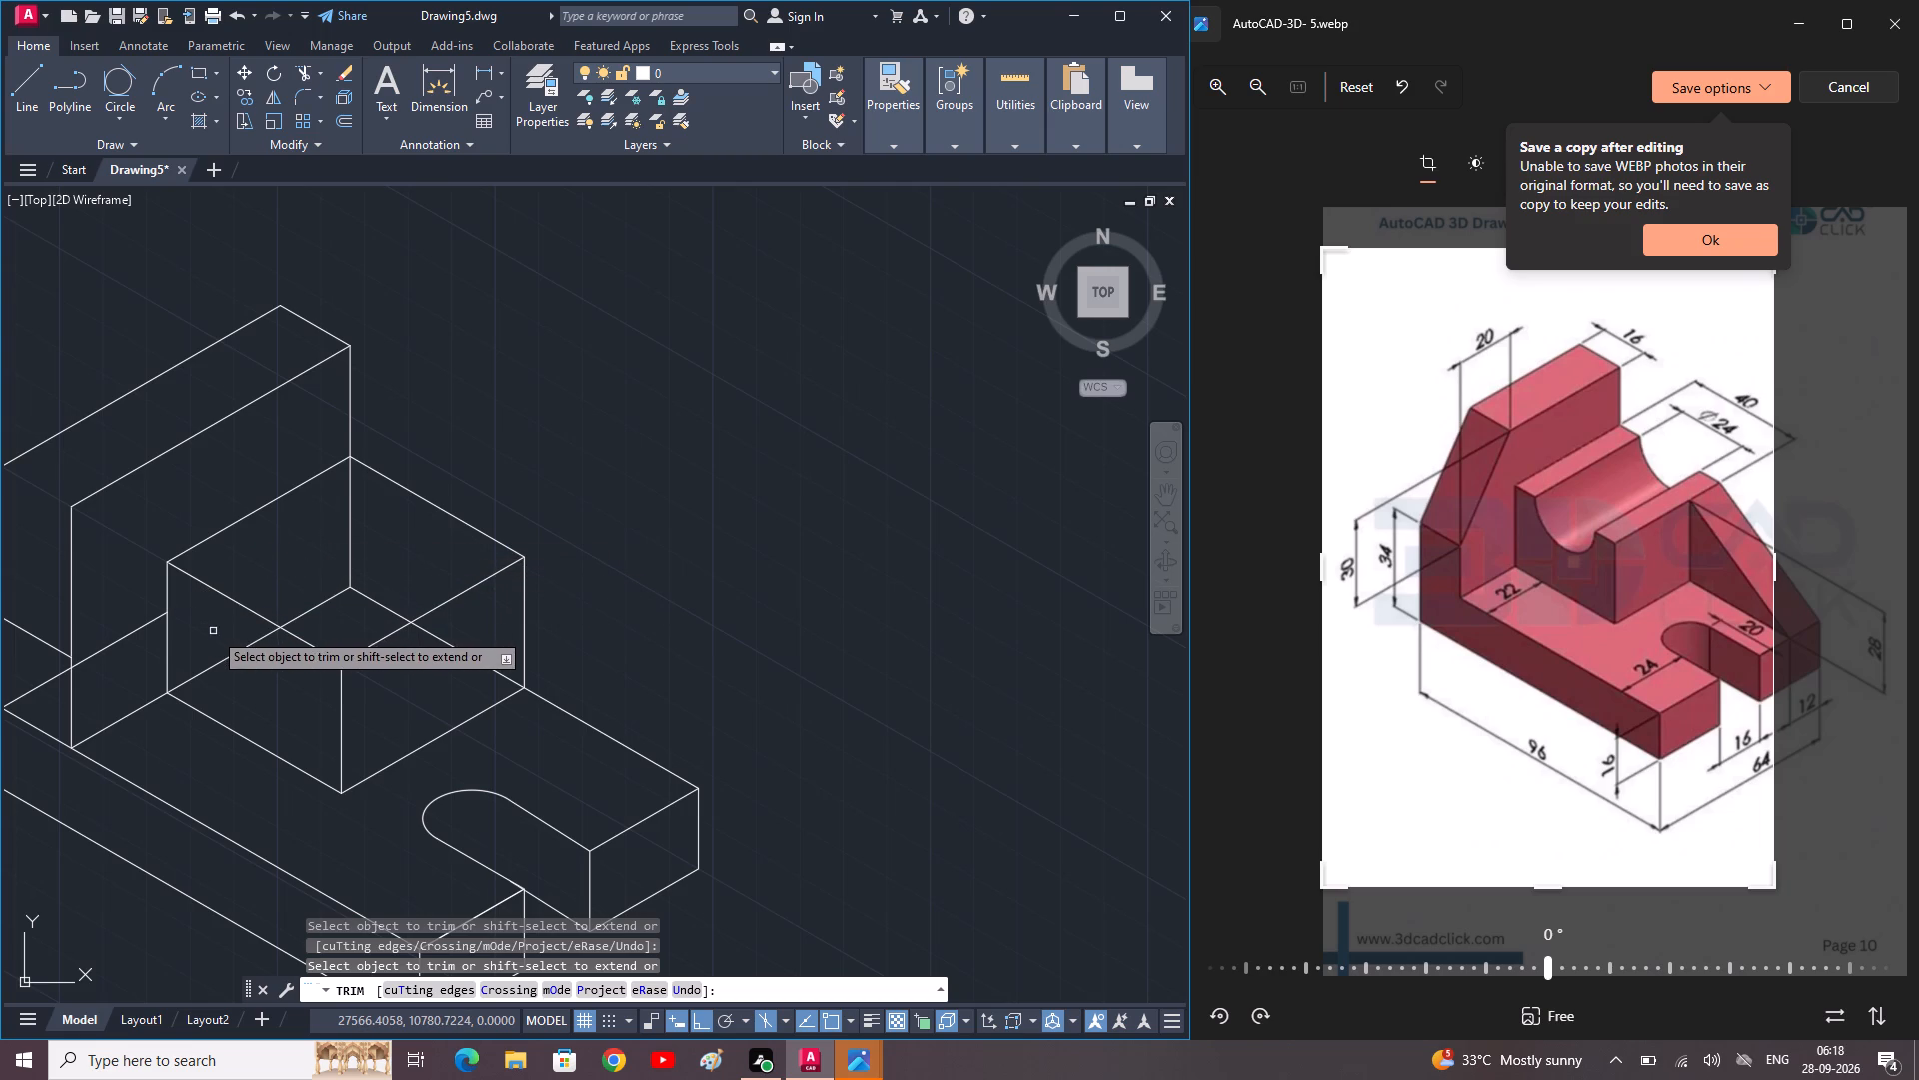
drag(220, 643, 246, 673)
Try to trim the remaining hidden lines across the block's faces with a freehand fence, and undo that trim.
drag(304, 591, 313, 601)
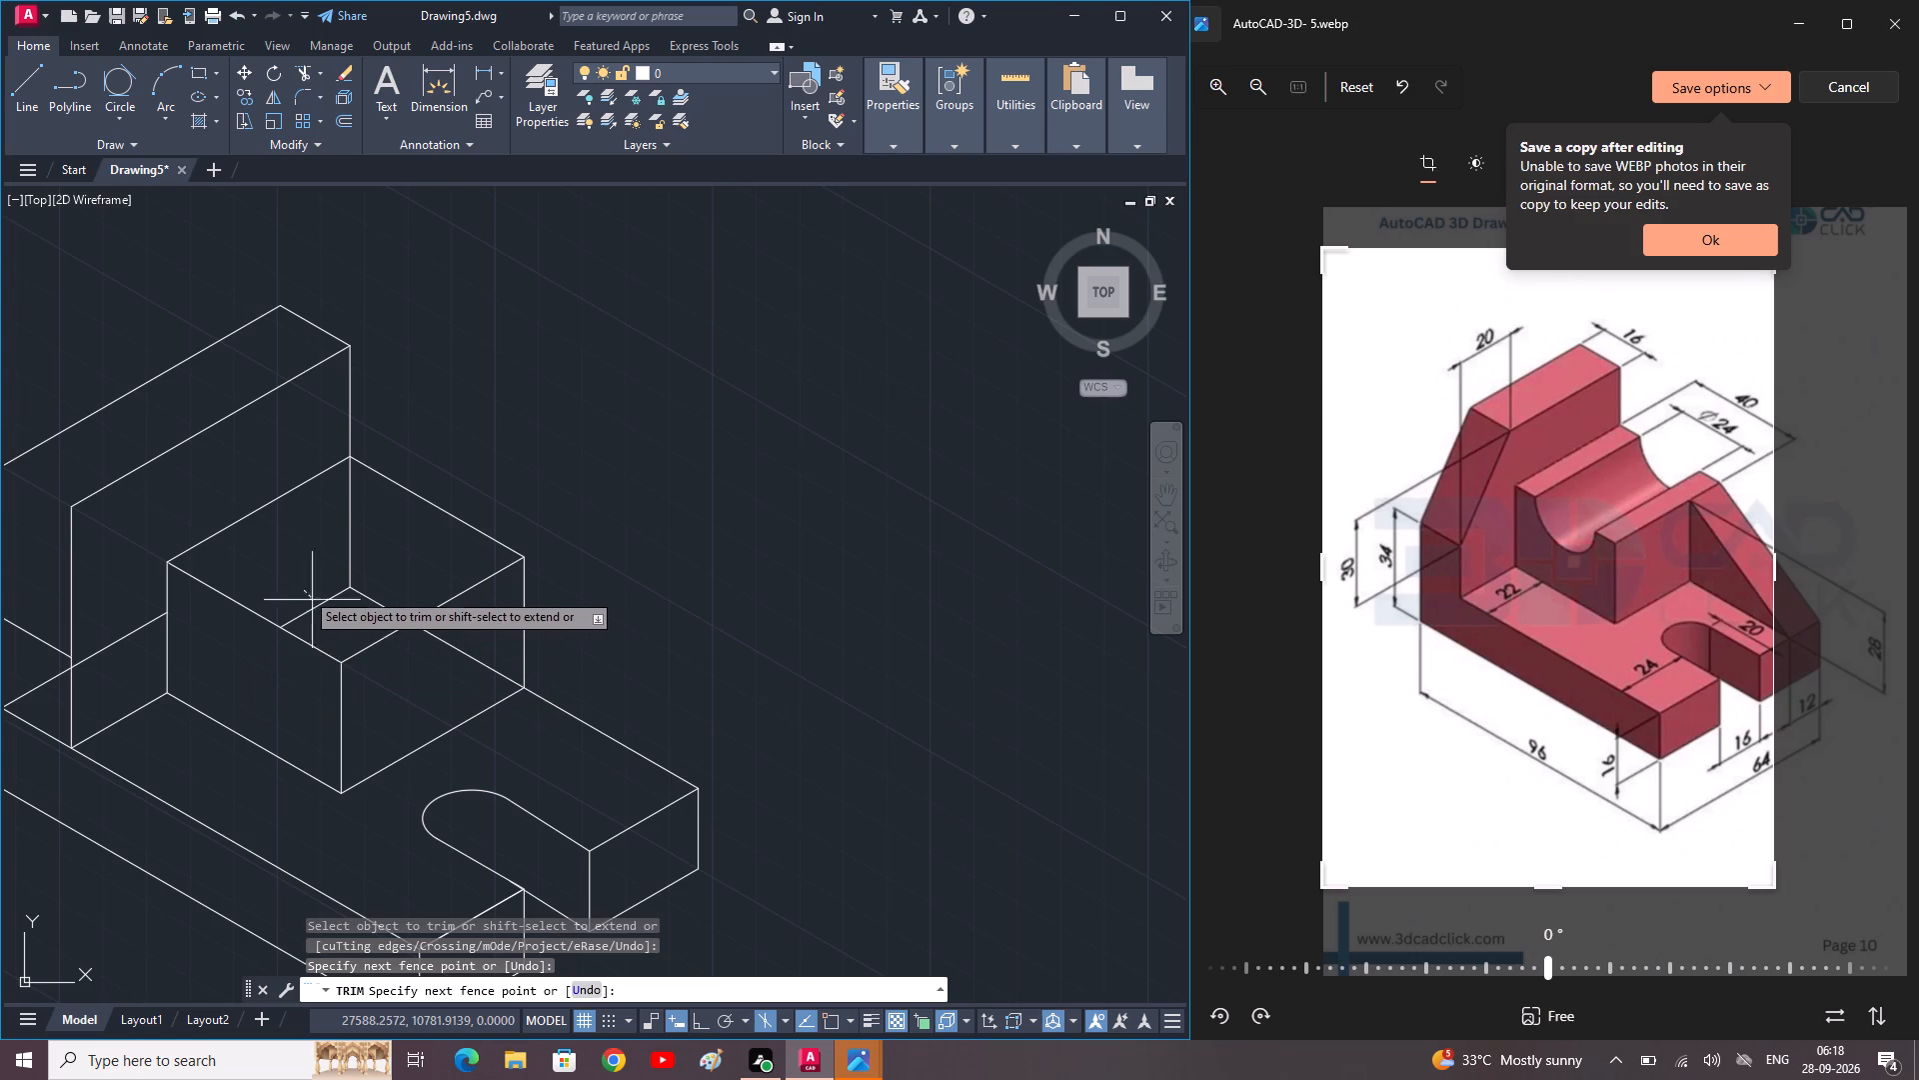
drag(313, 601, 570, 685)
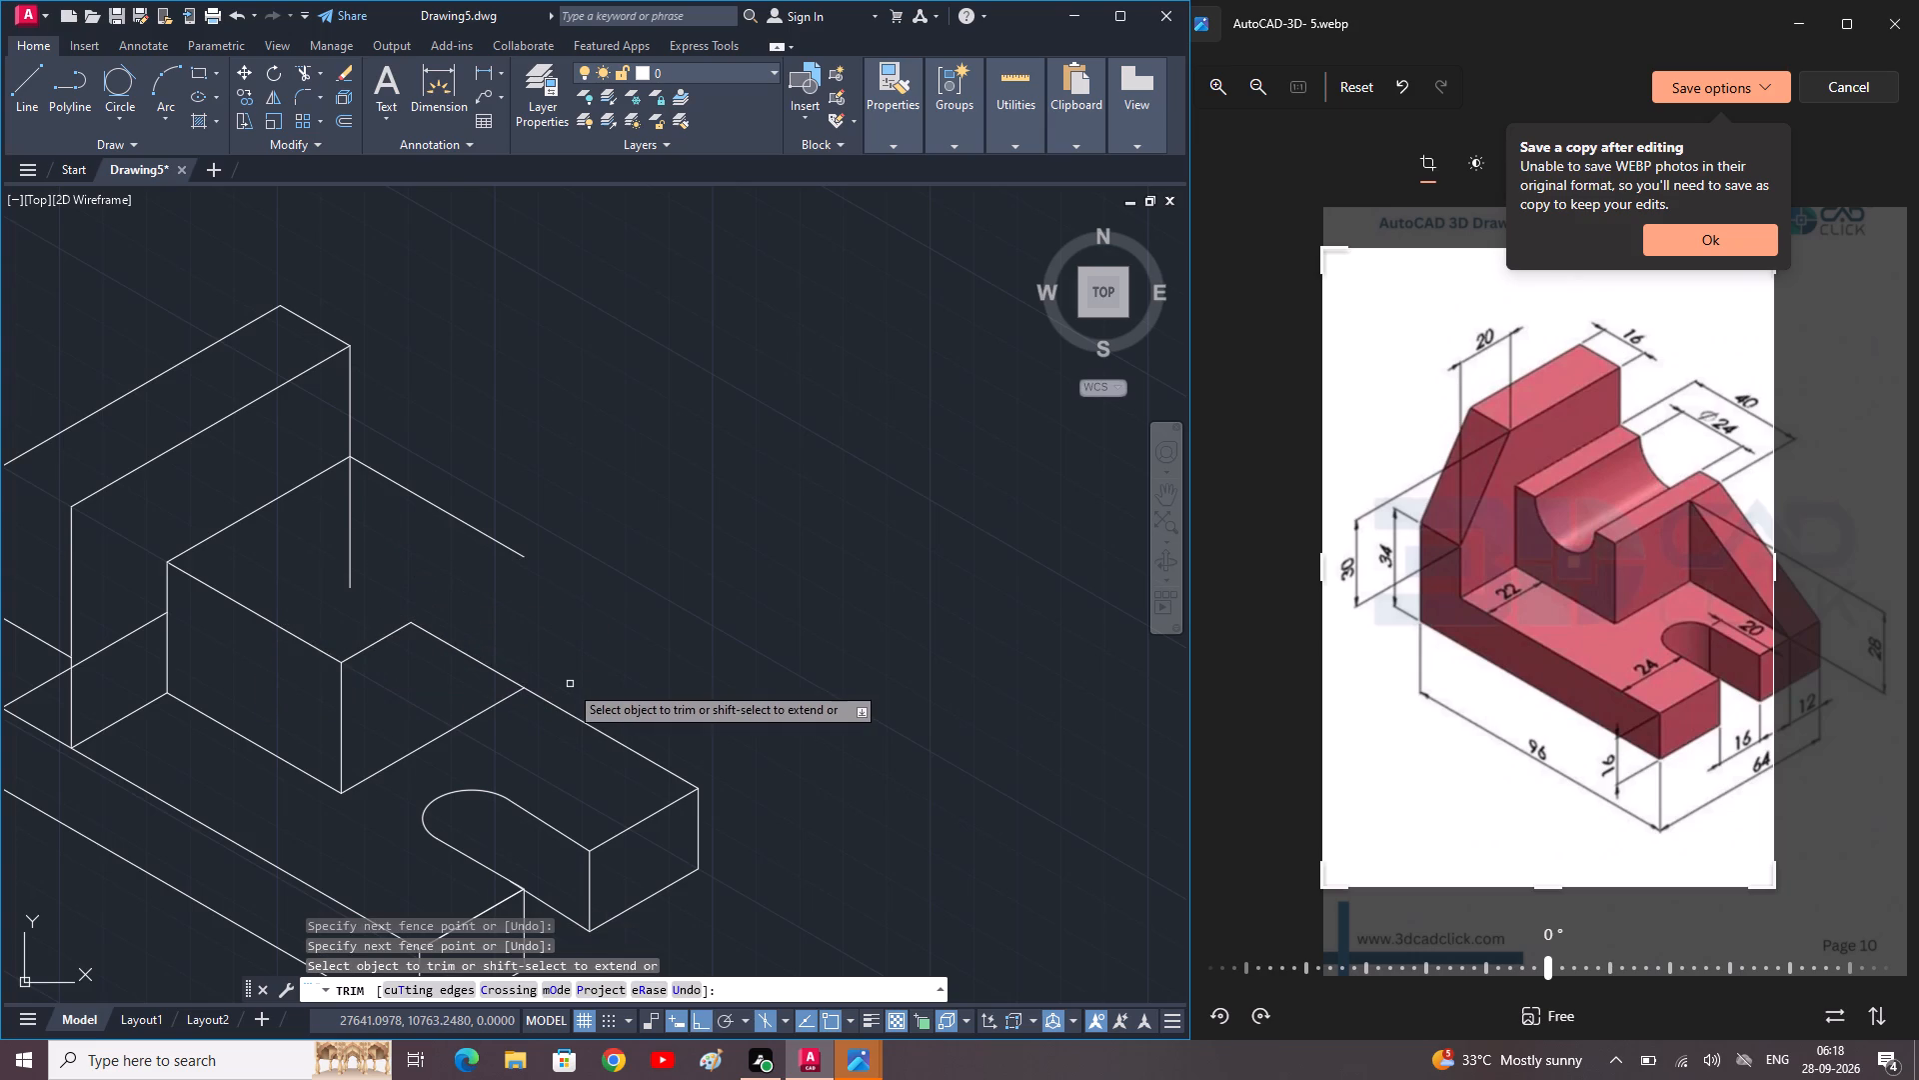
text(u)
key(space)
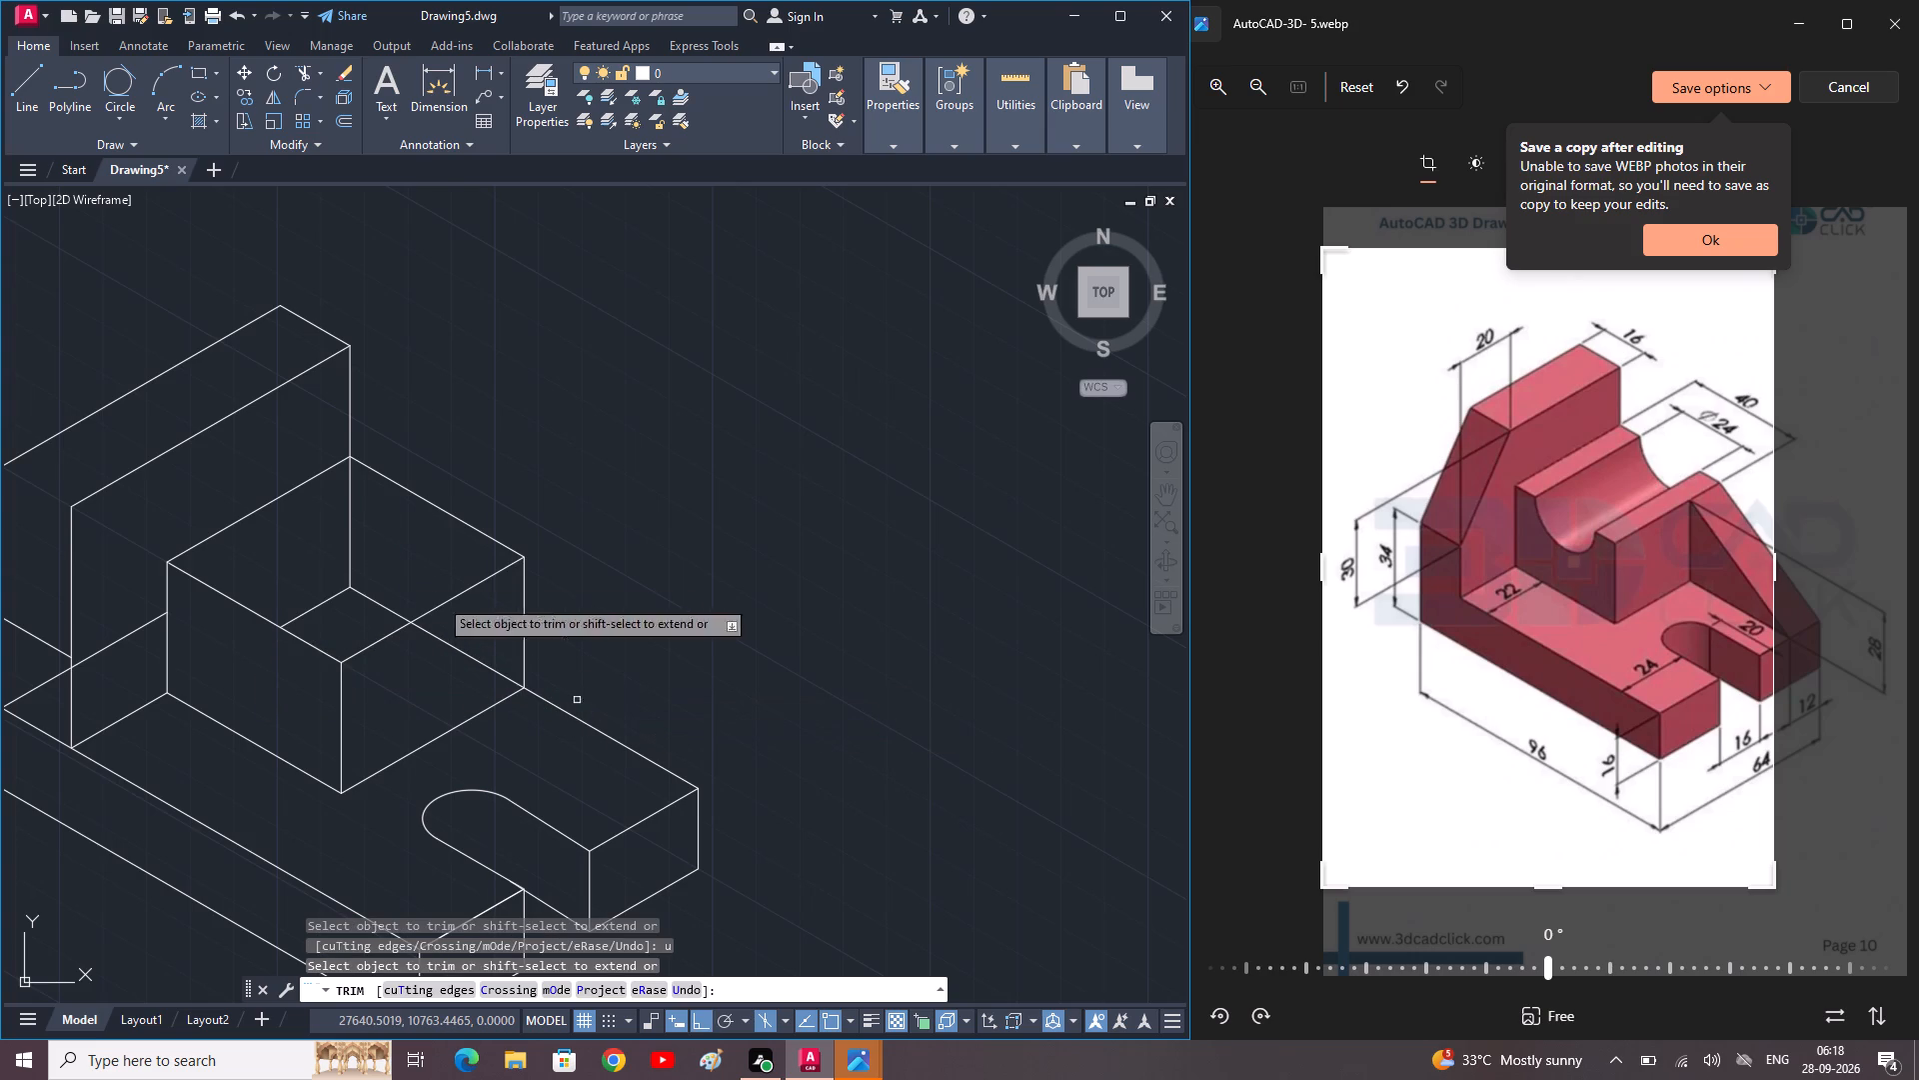
Trim the hidden wall edge, wall foot line and base back edge that remain inside the block's top and slot-side faces.
drag(354, 539, 367, 562)
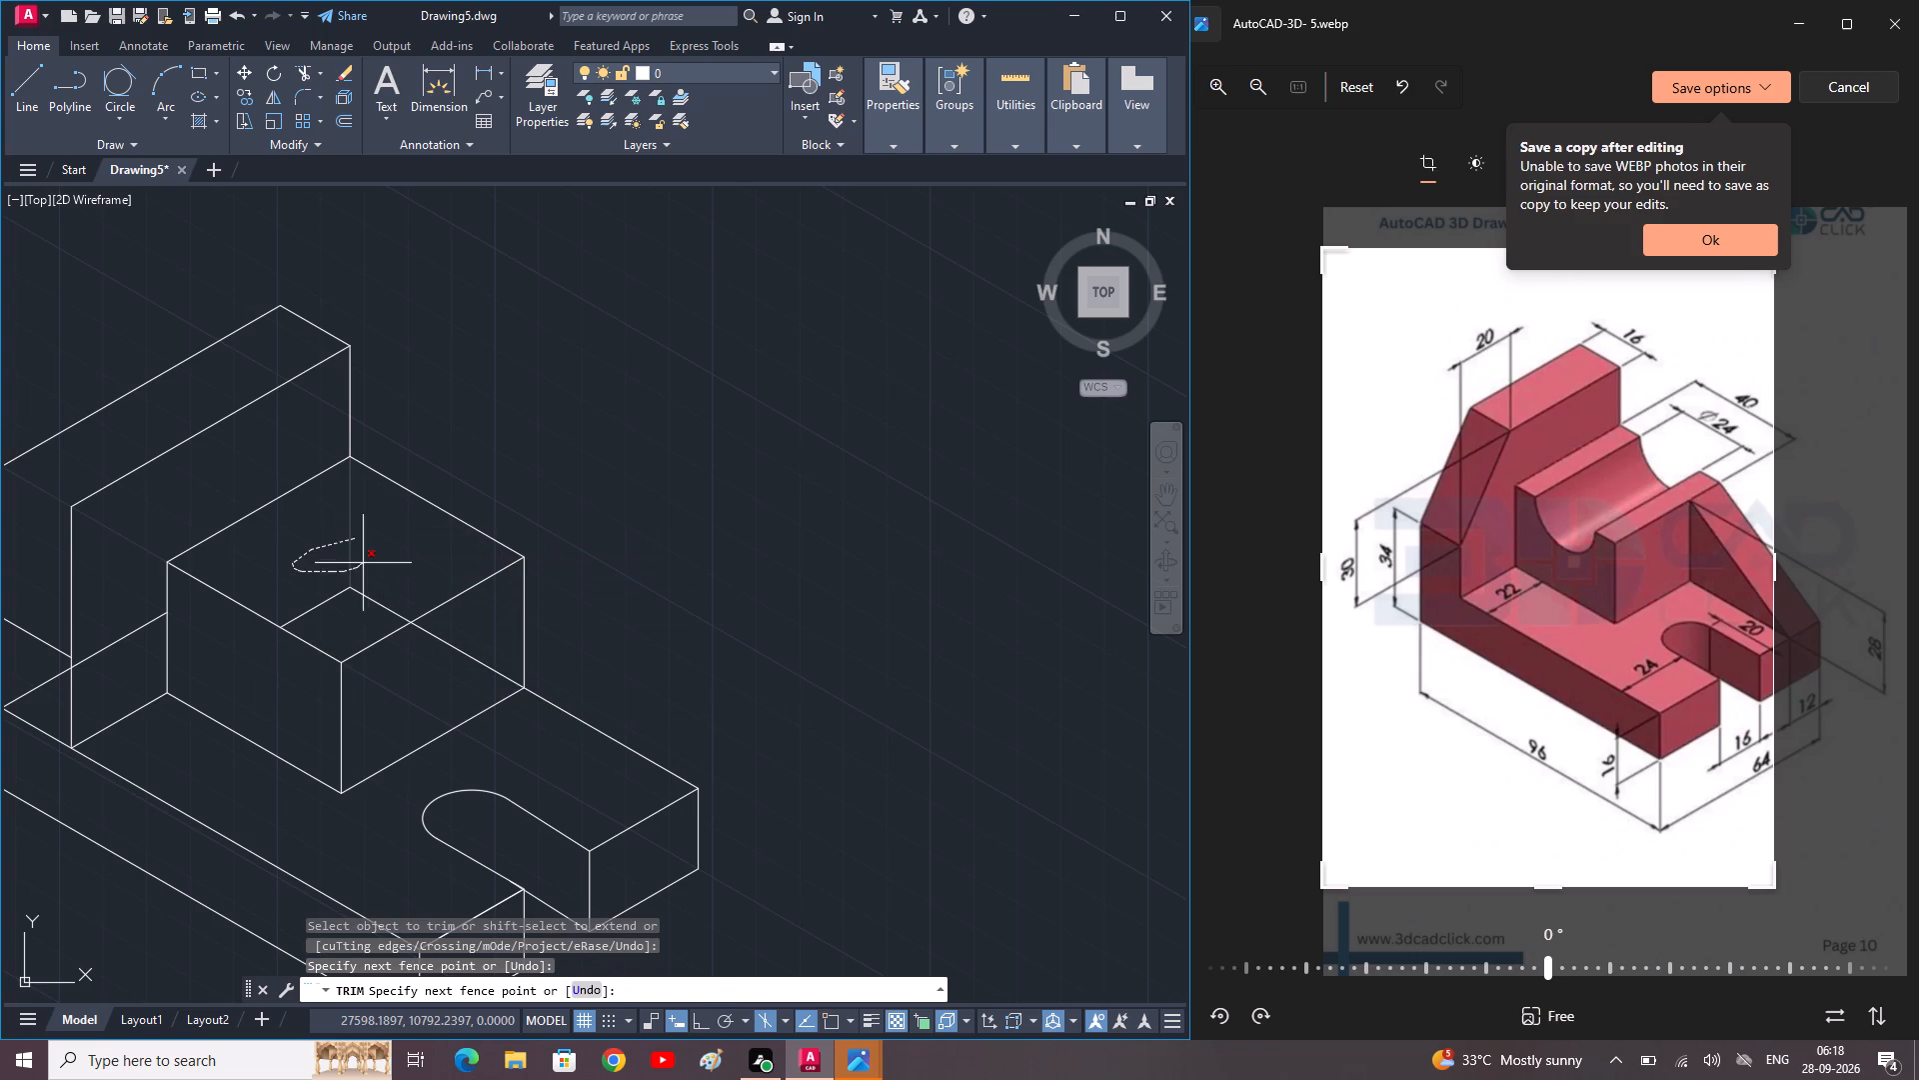
drag(367, 562, 317, 594)
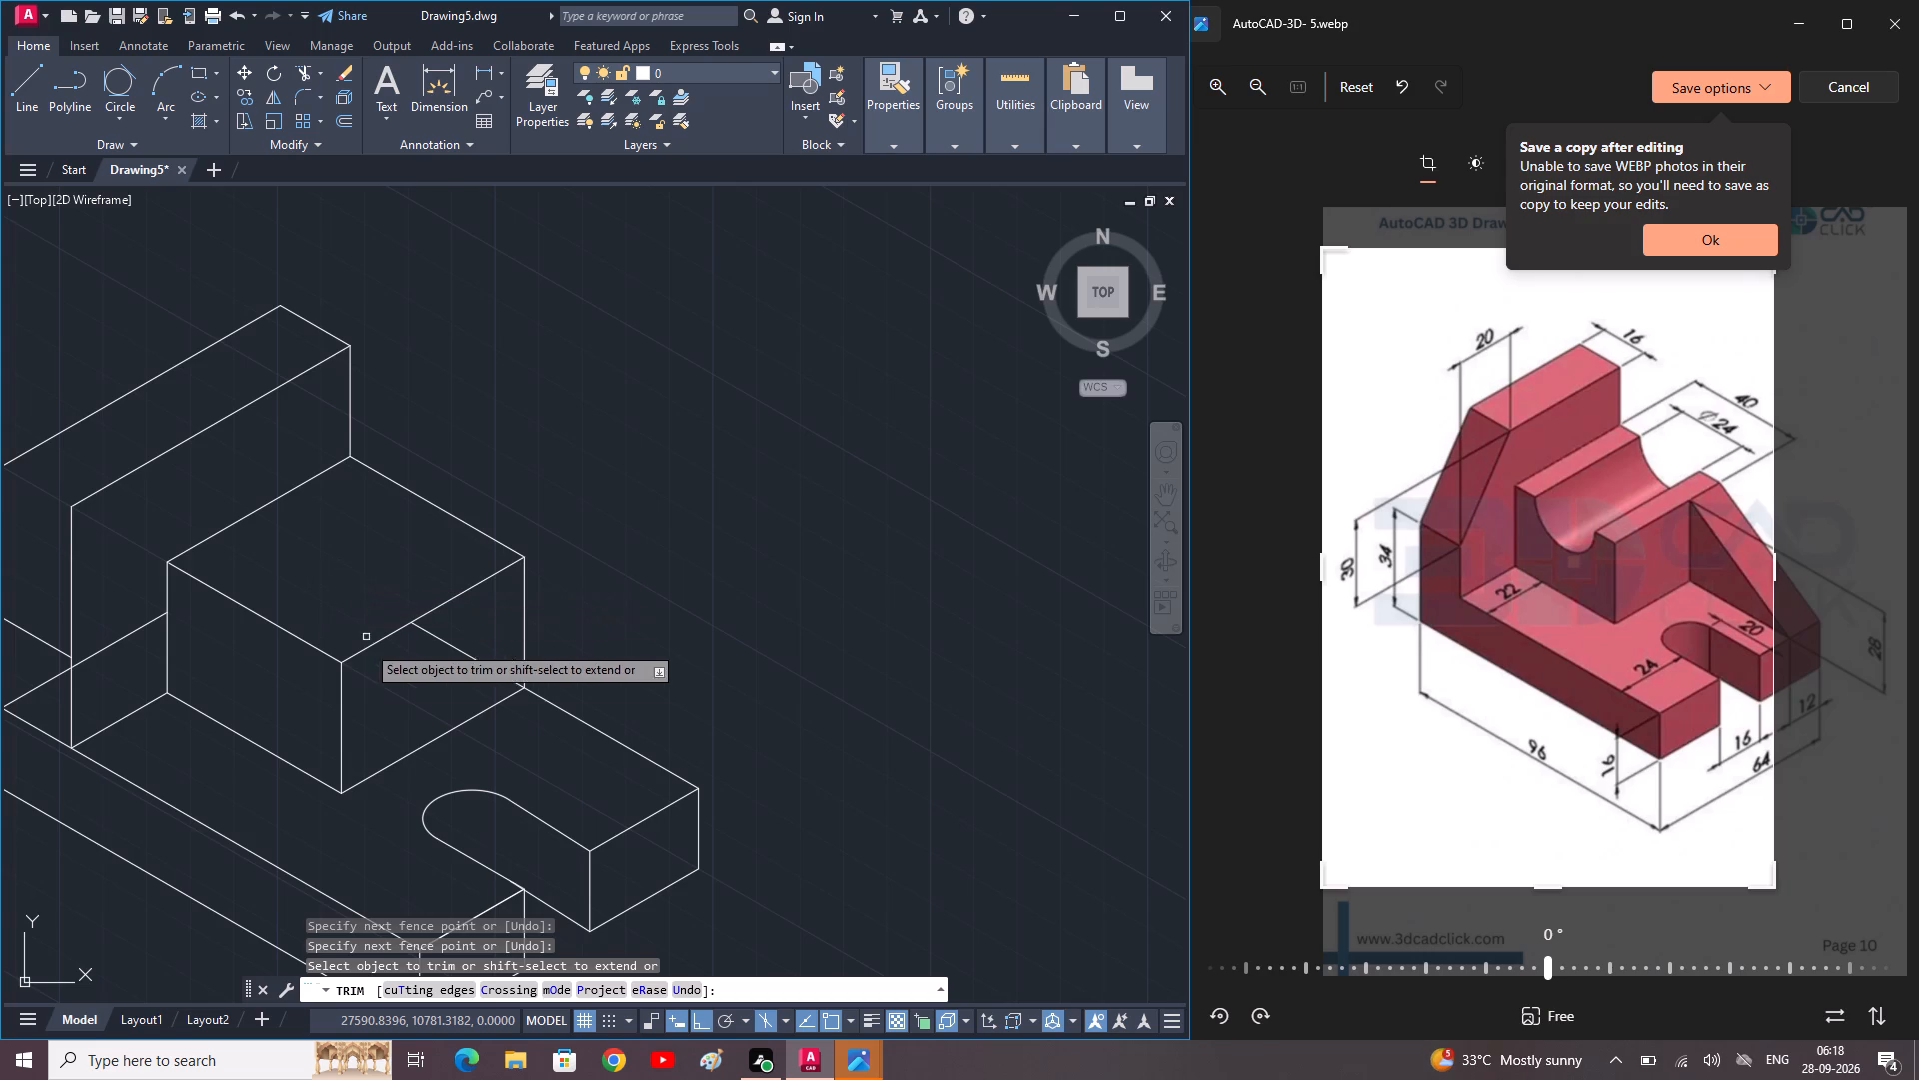
click(459, 648)
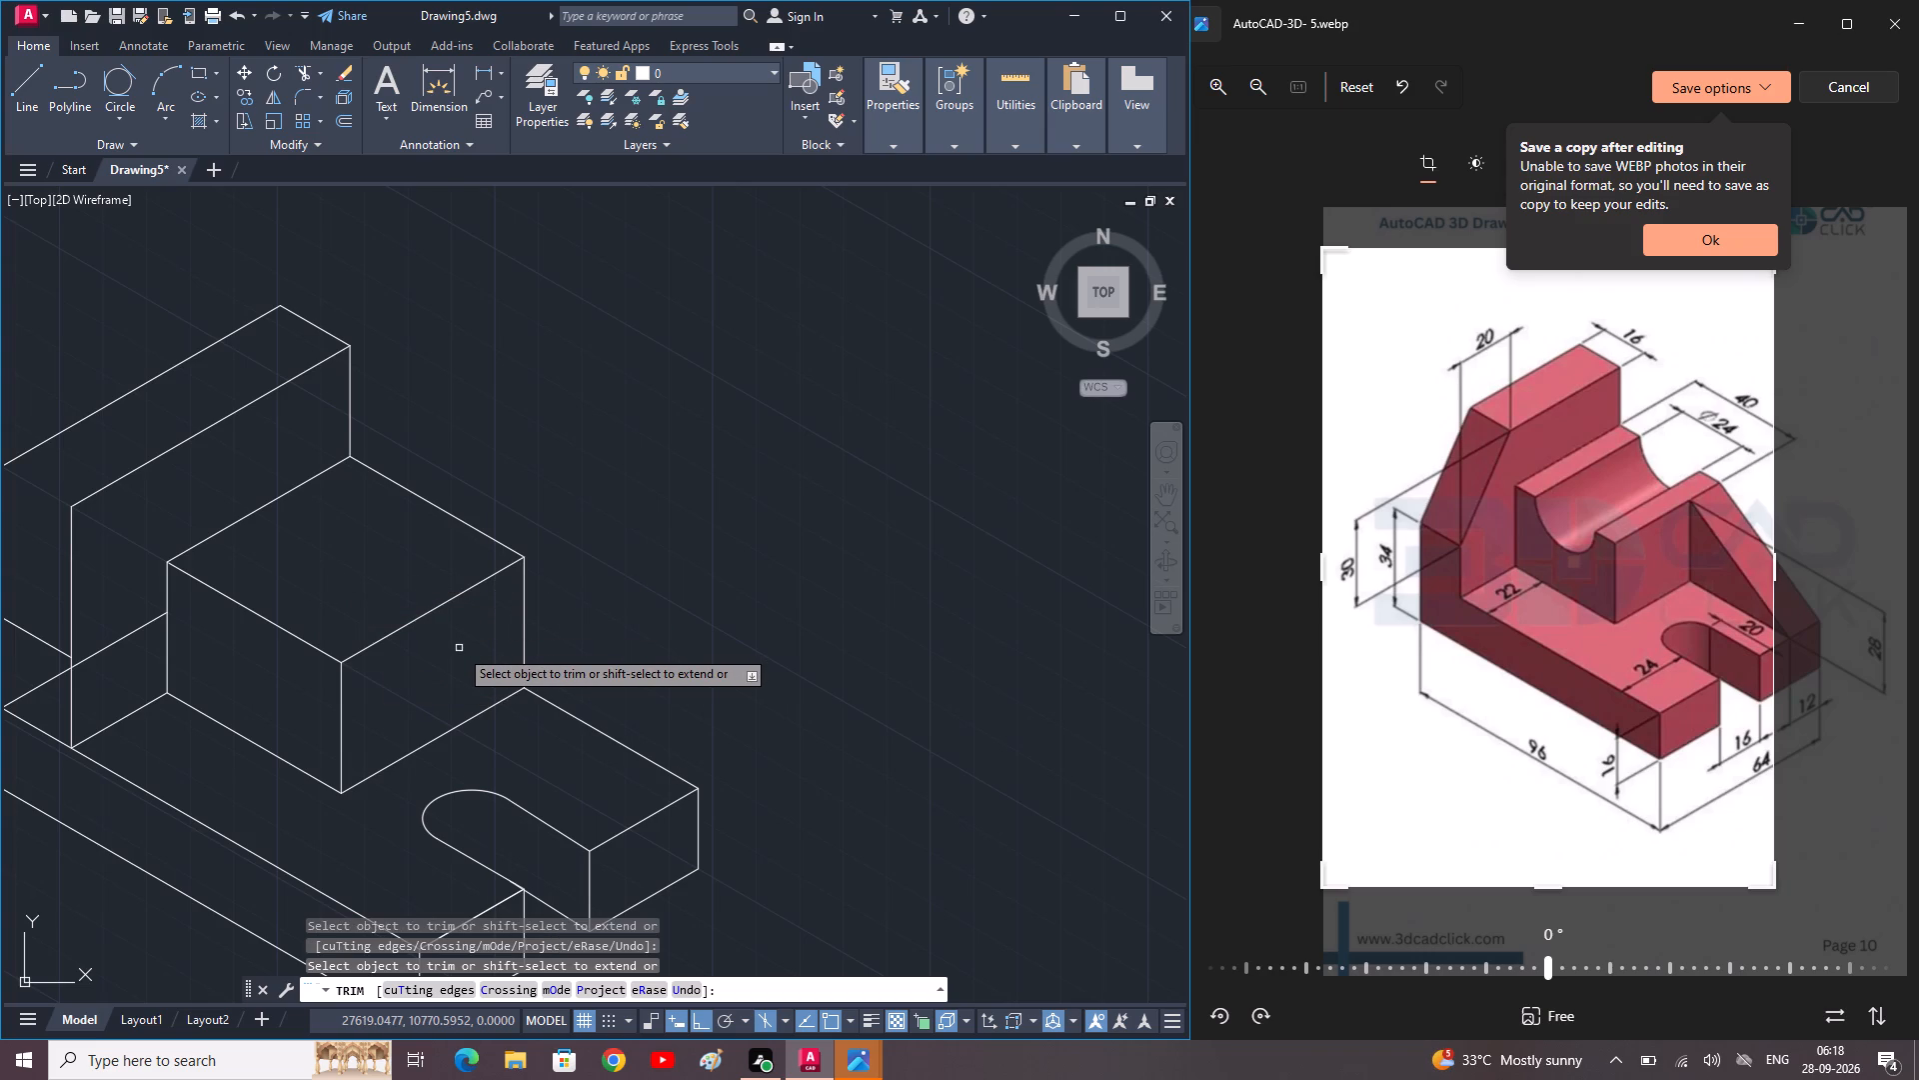
Trim away the remaining hidden lower edge that runs across the wall's inner face and end face.
middle_drag(98, 622, 209, 594)
click(222, 619)
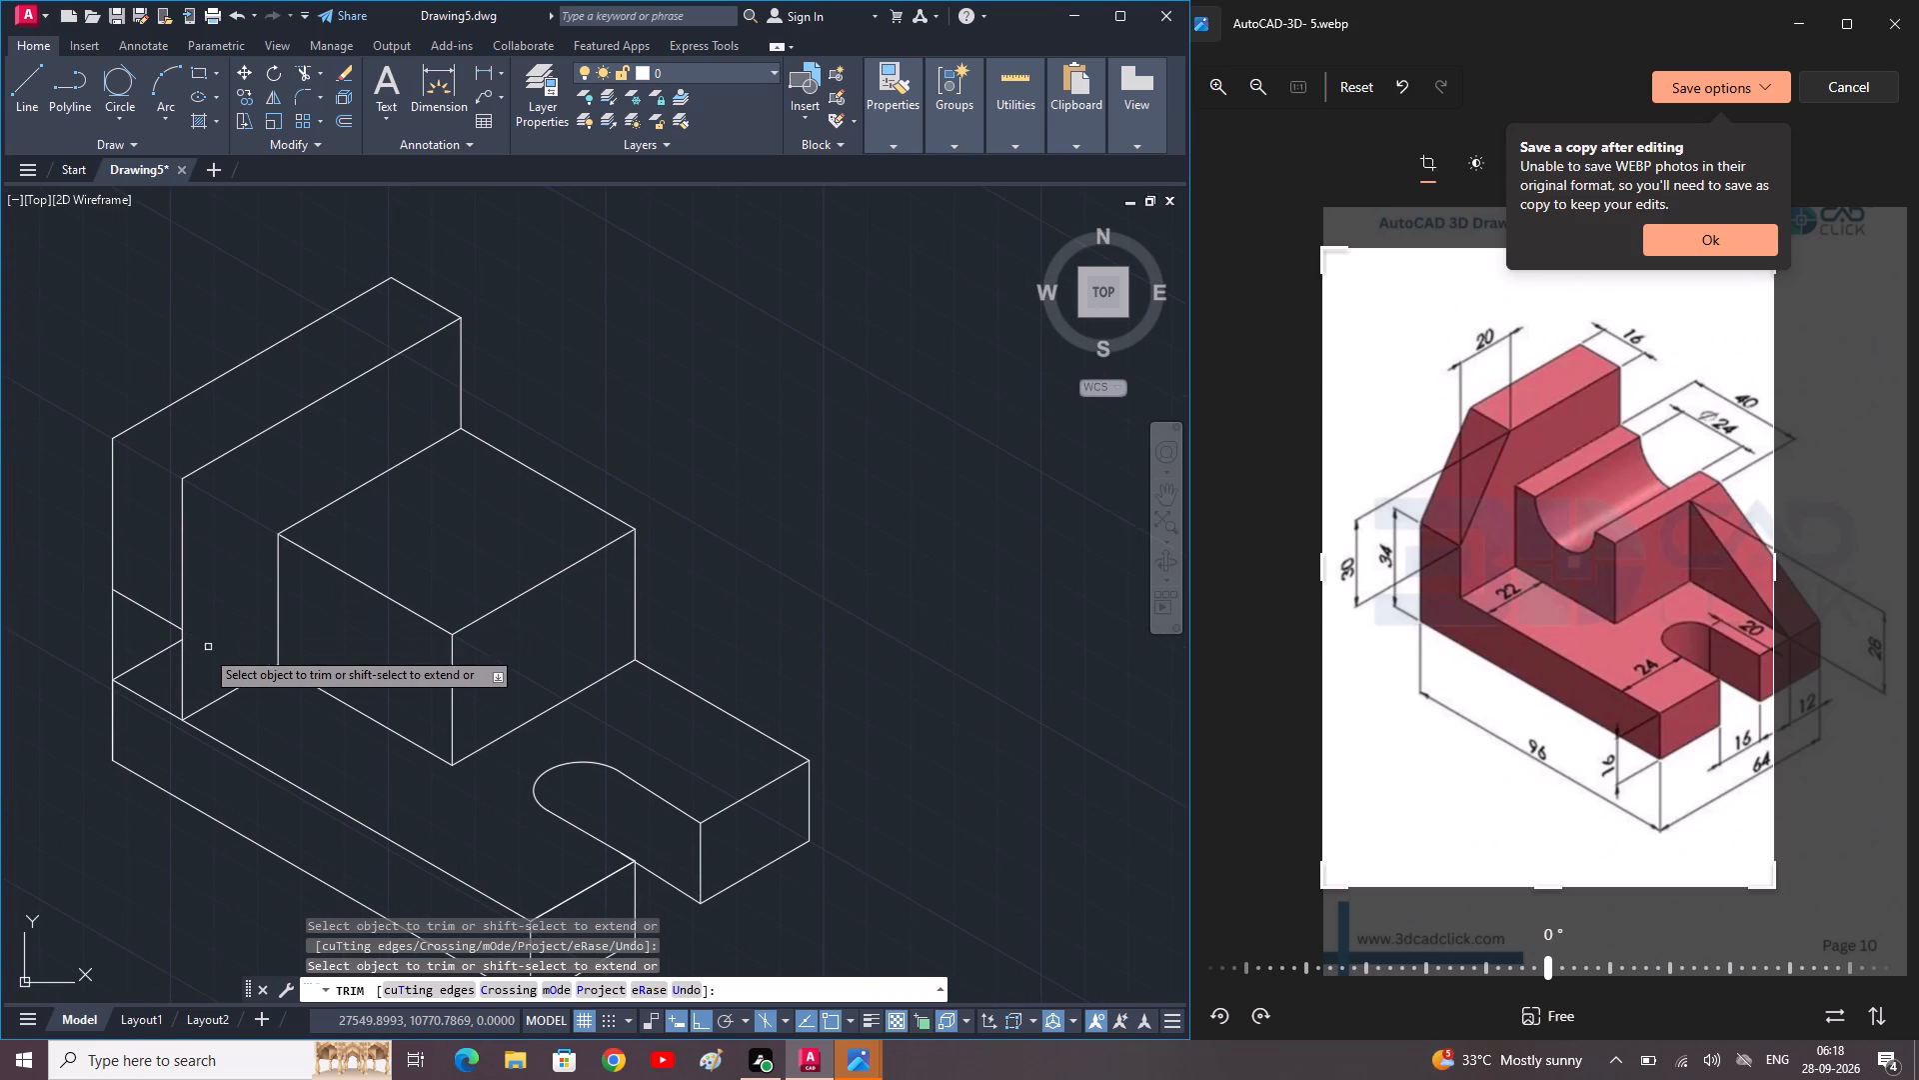
click(151, 658)
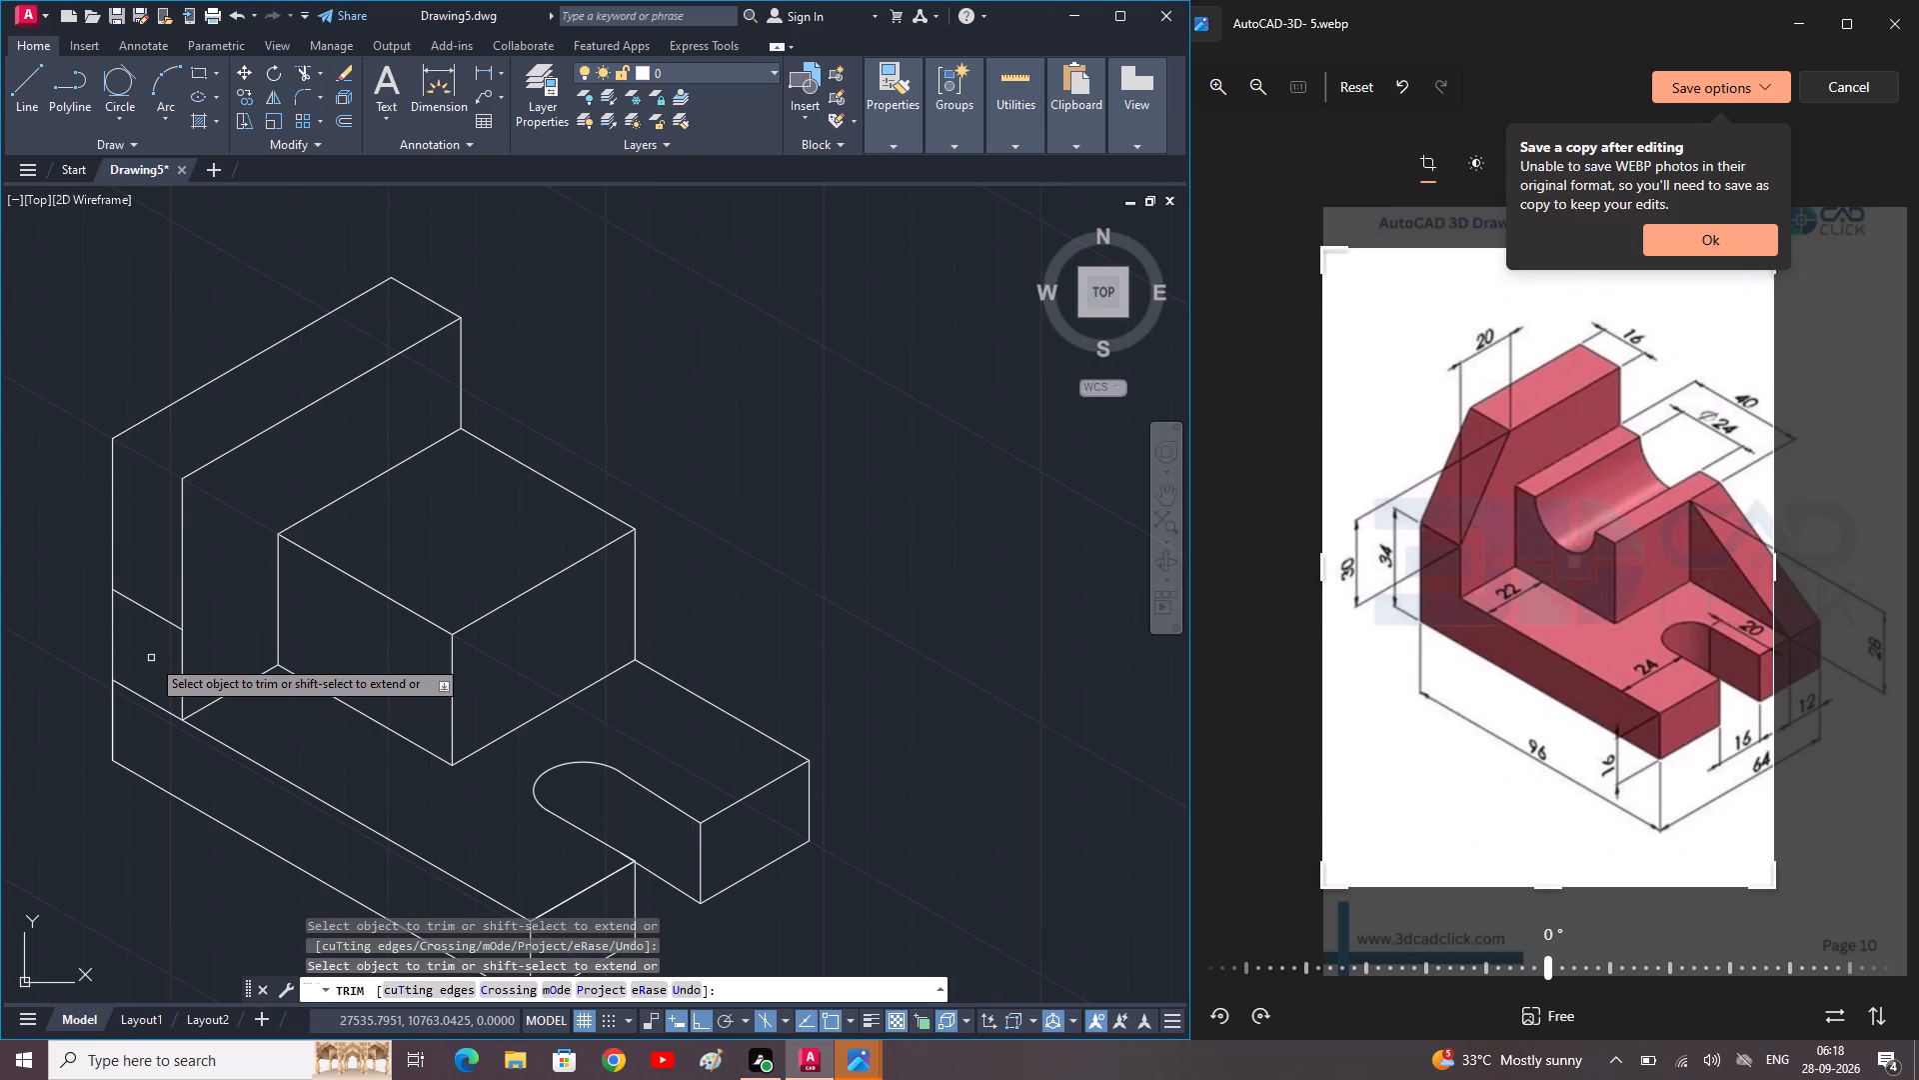
key(Escape)
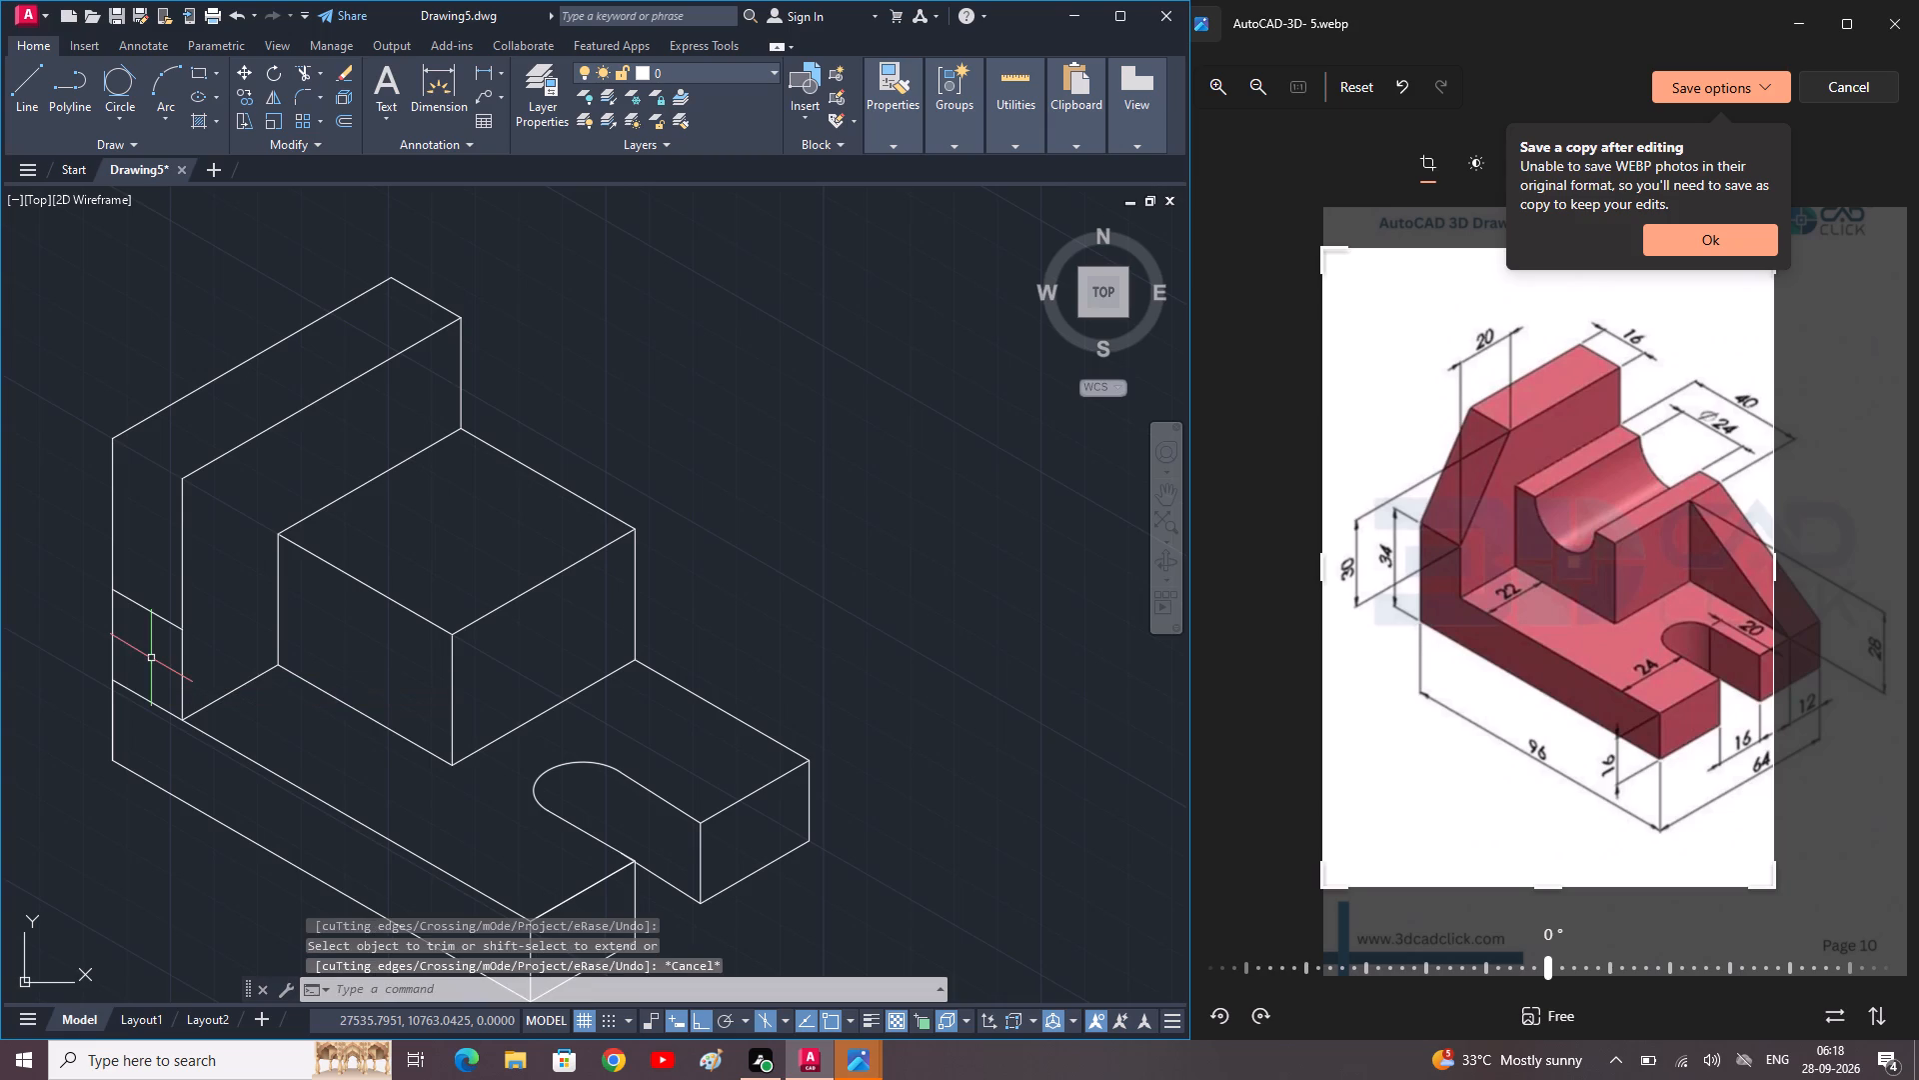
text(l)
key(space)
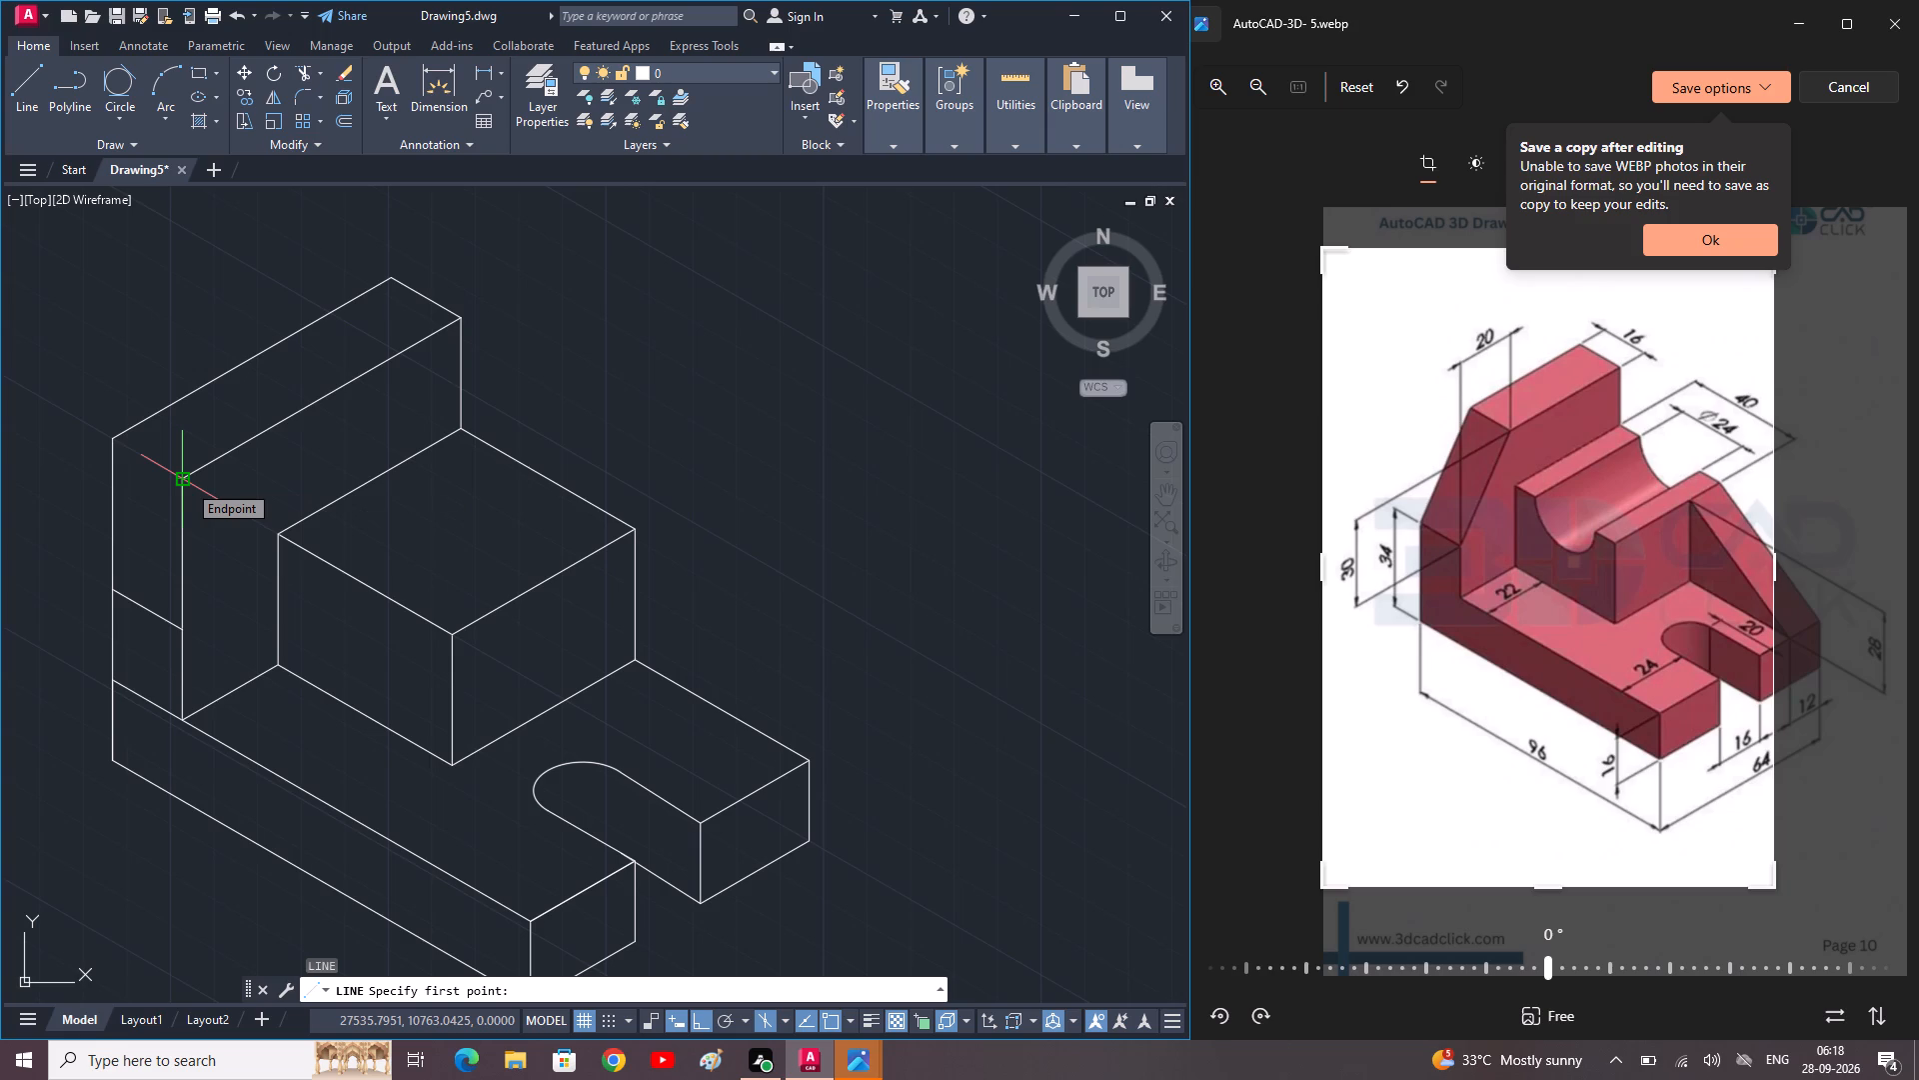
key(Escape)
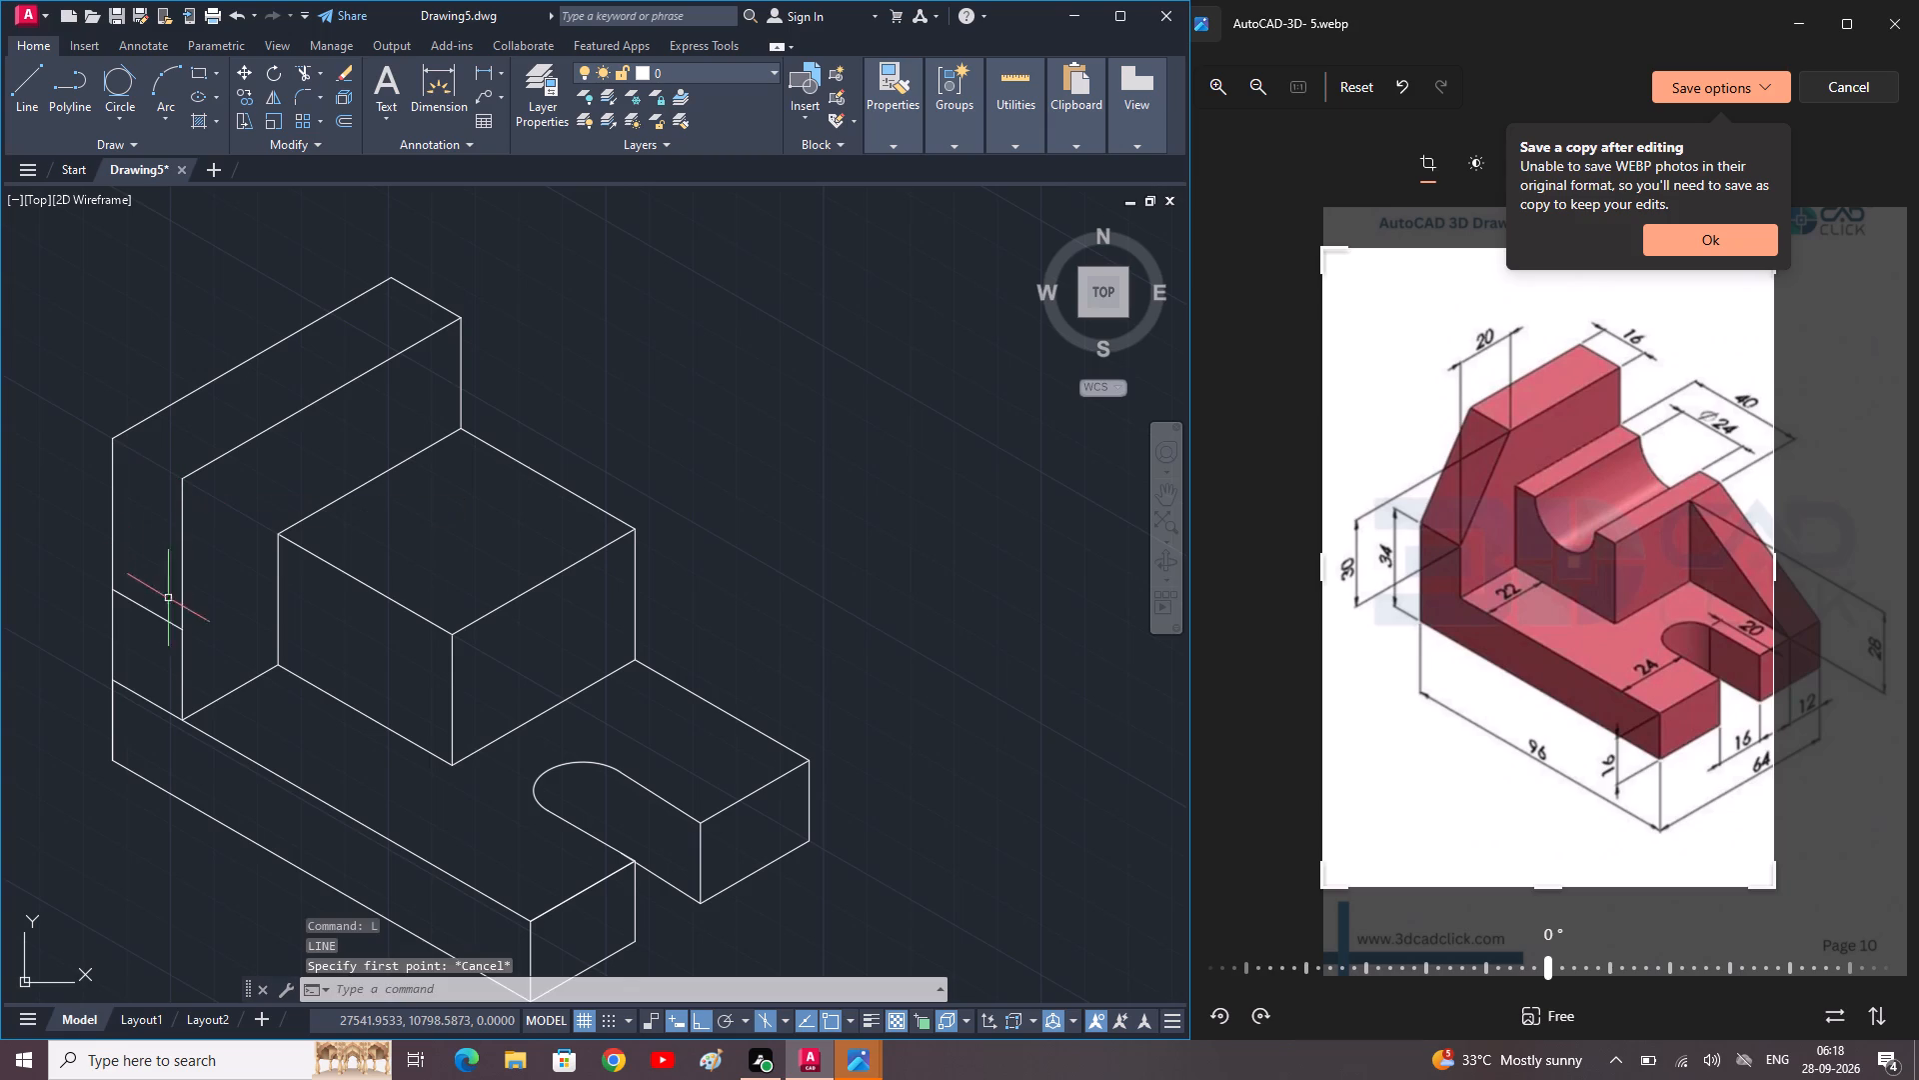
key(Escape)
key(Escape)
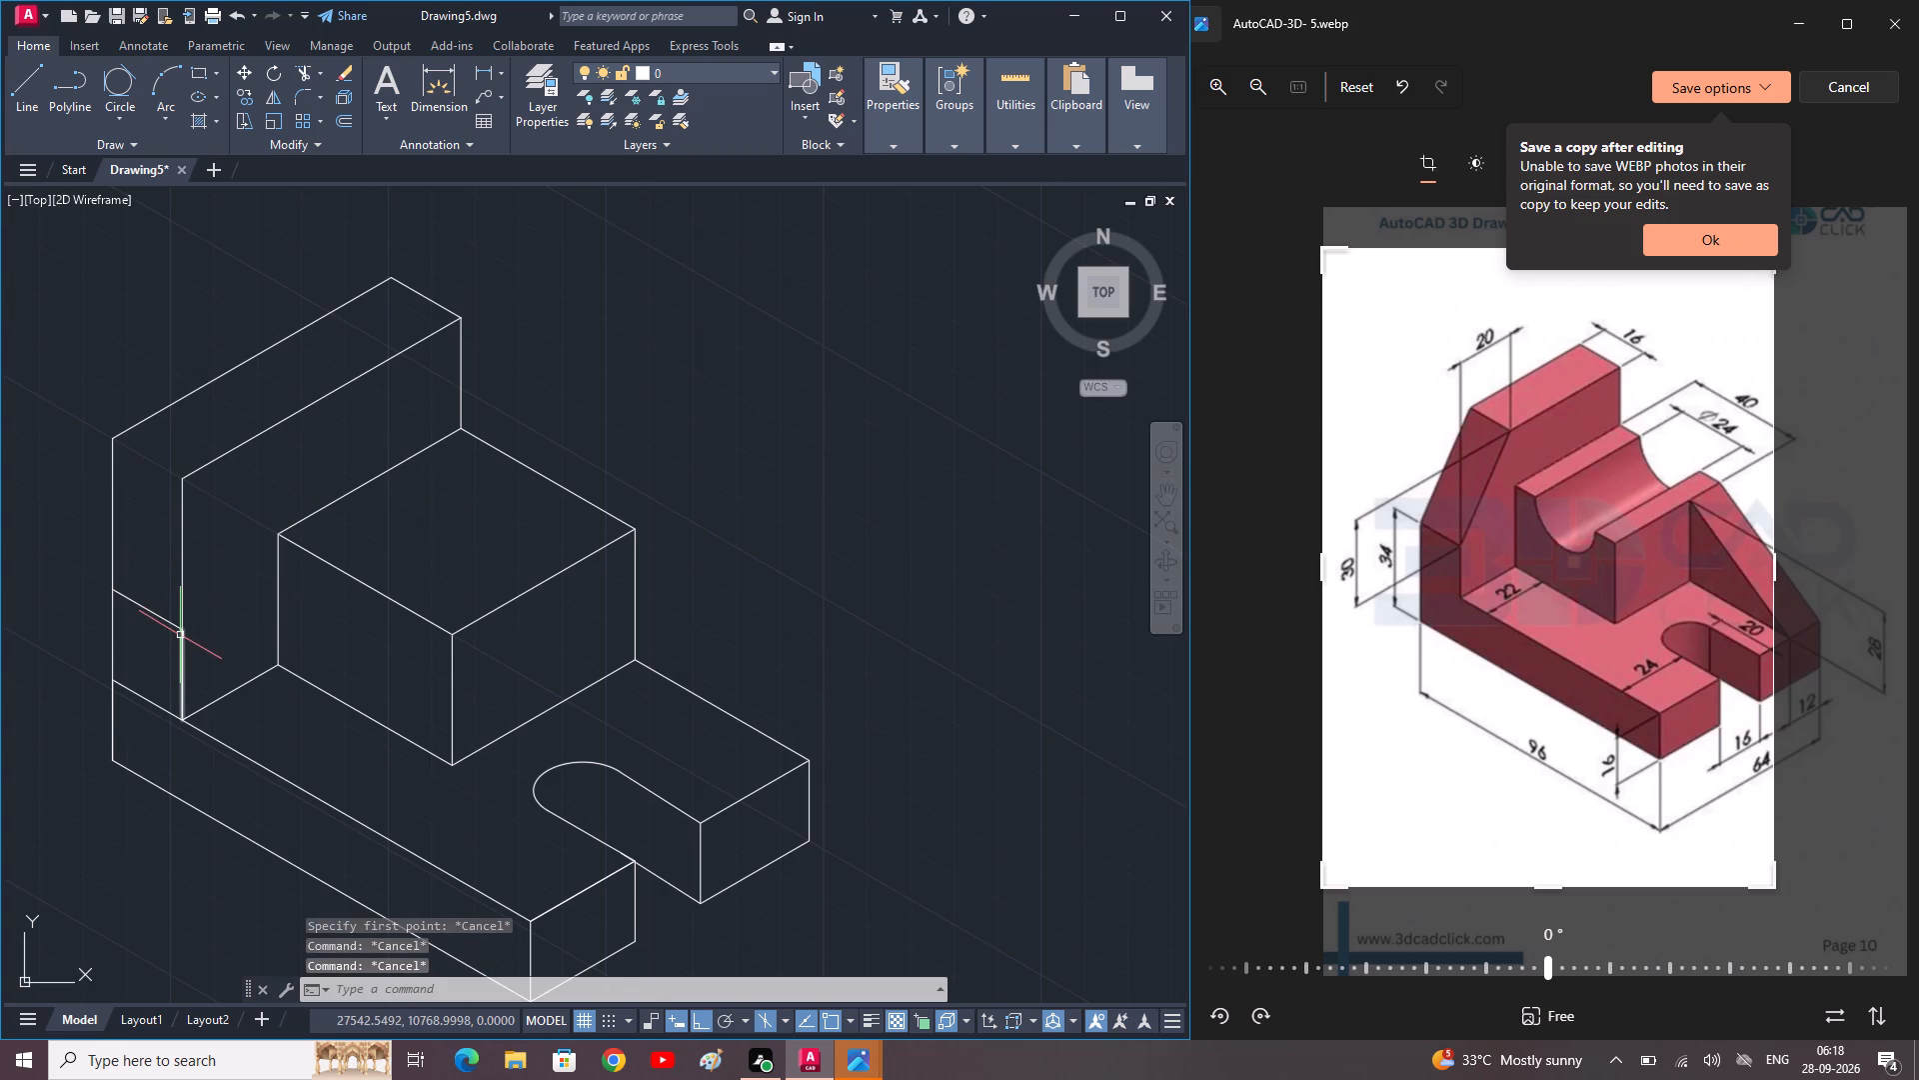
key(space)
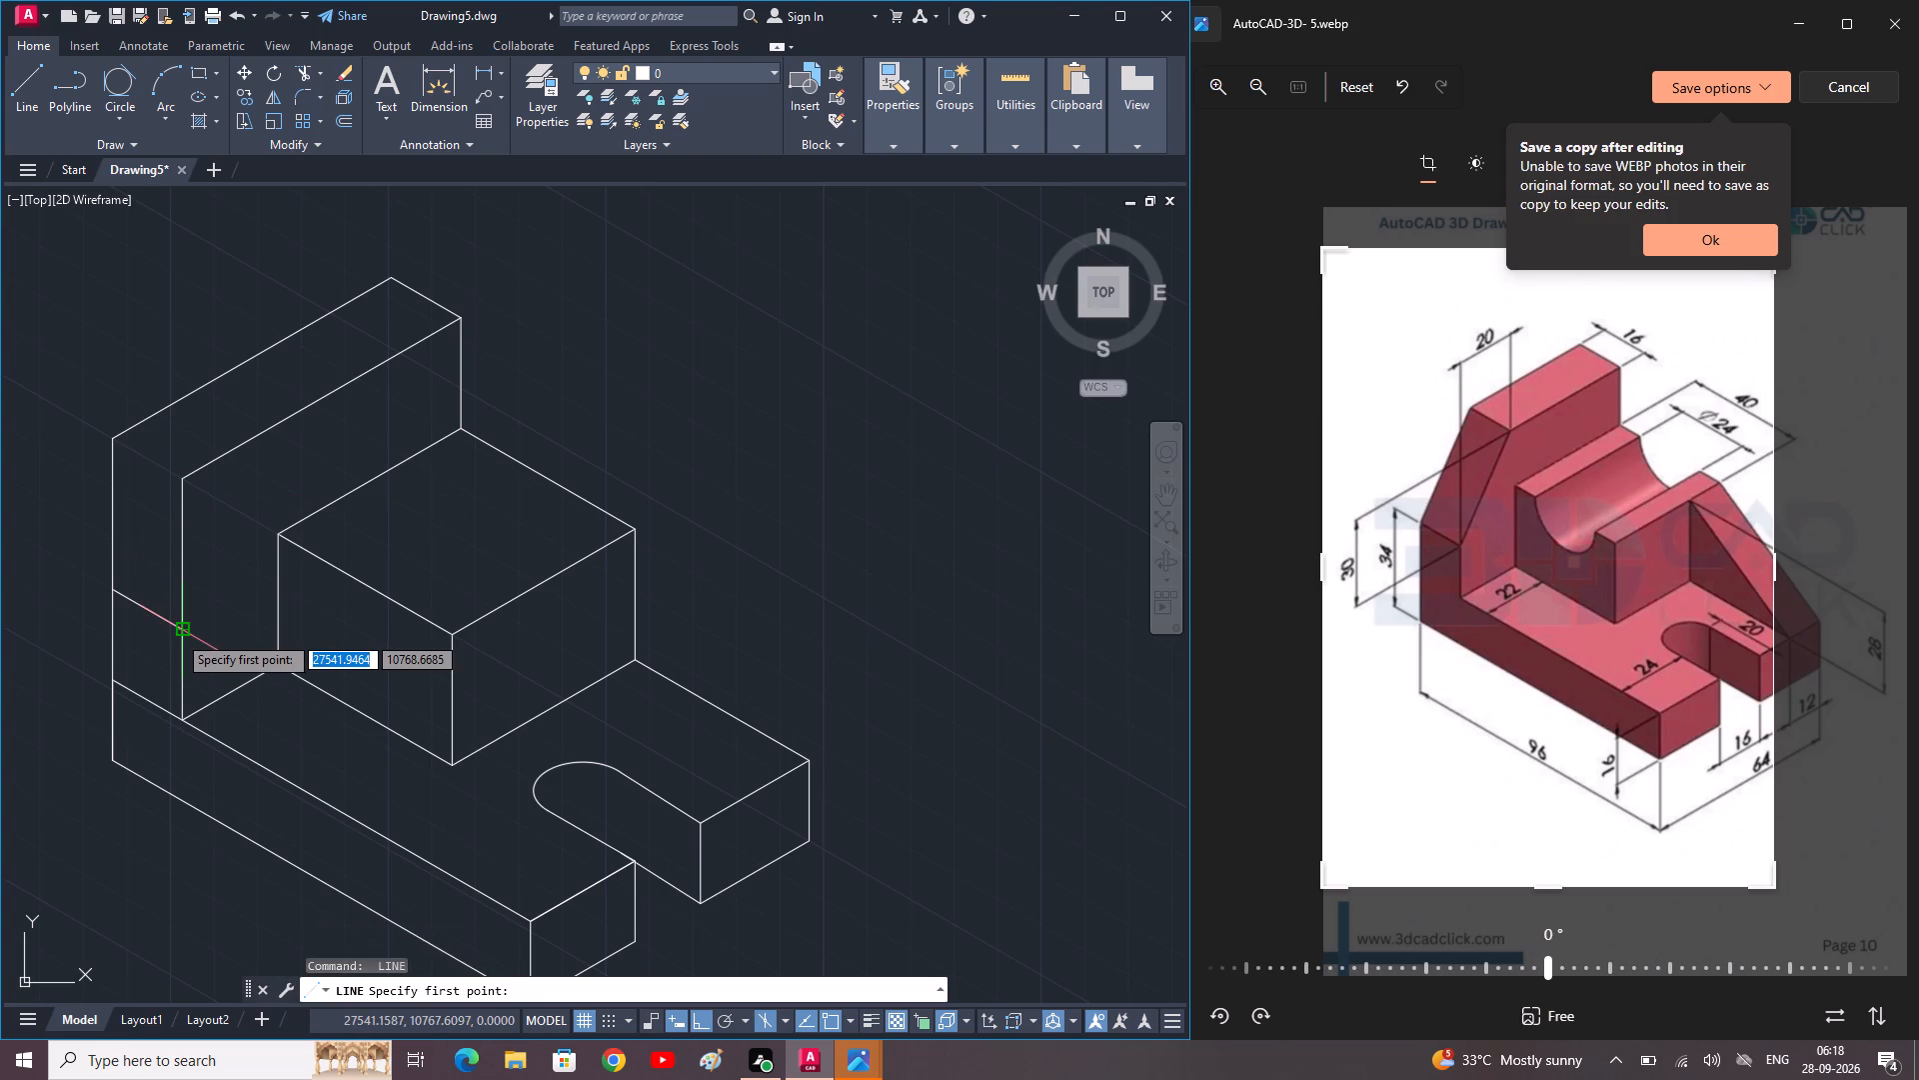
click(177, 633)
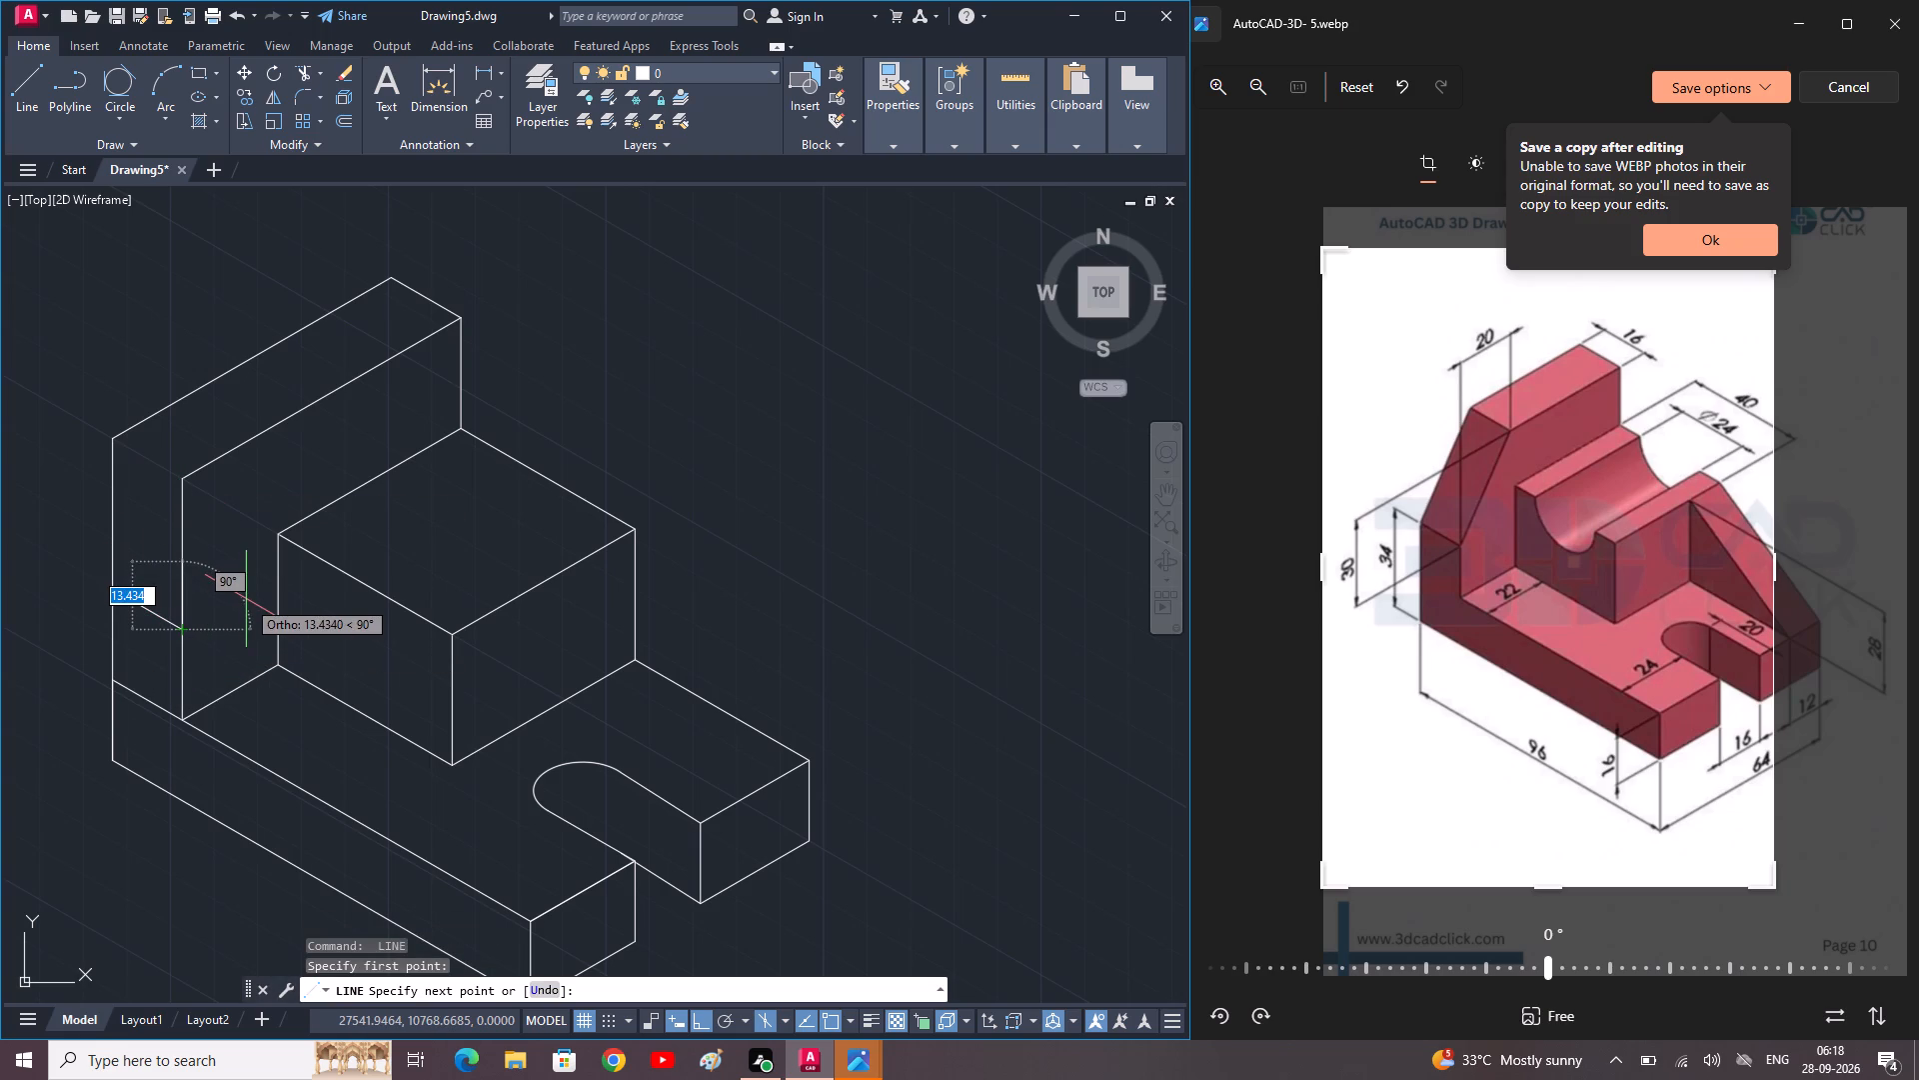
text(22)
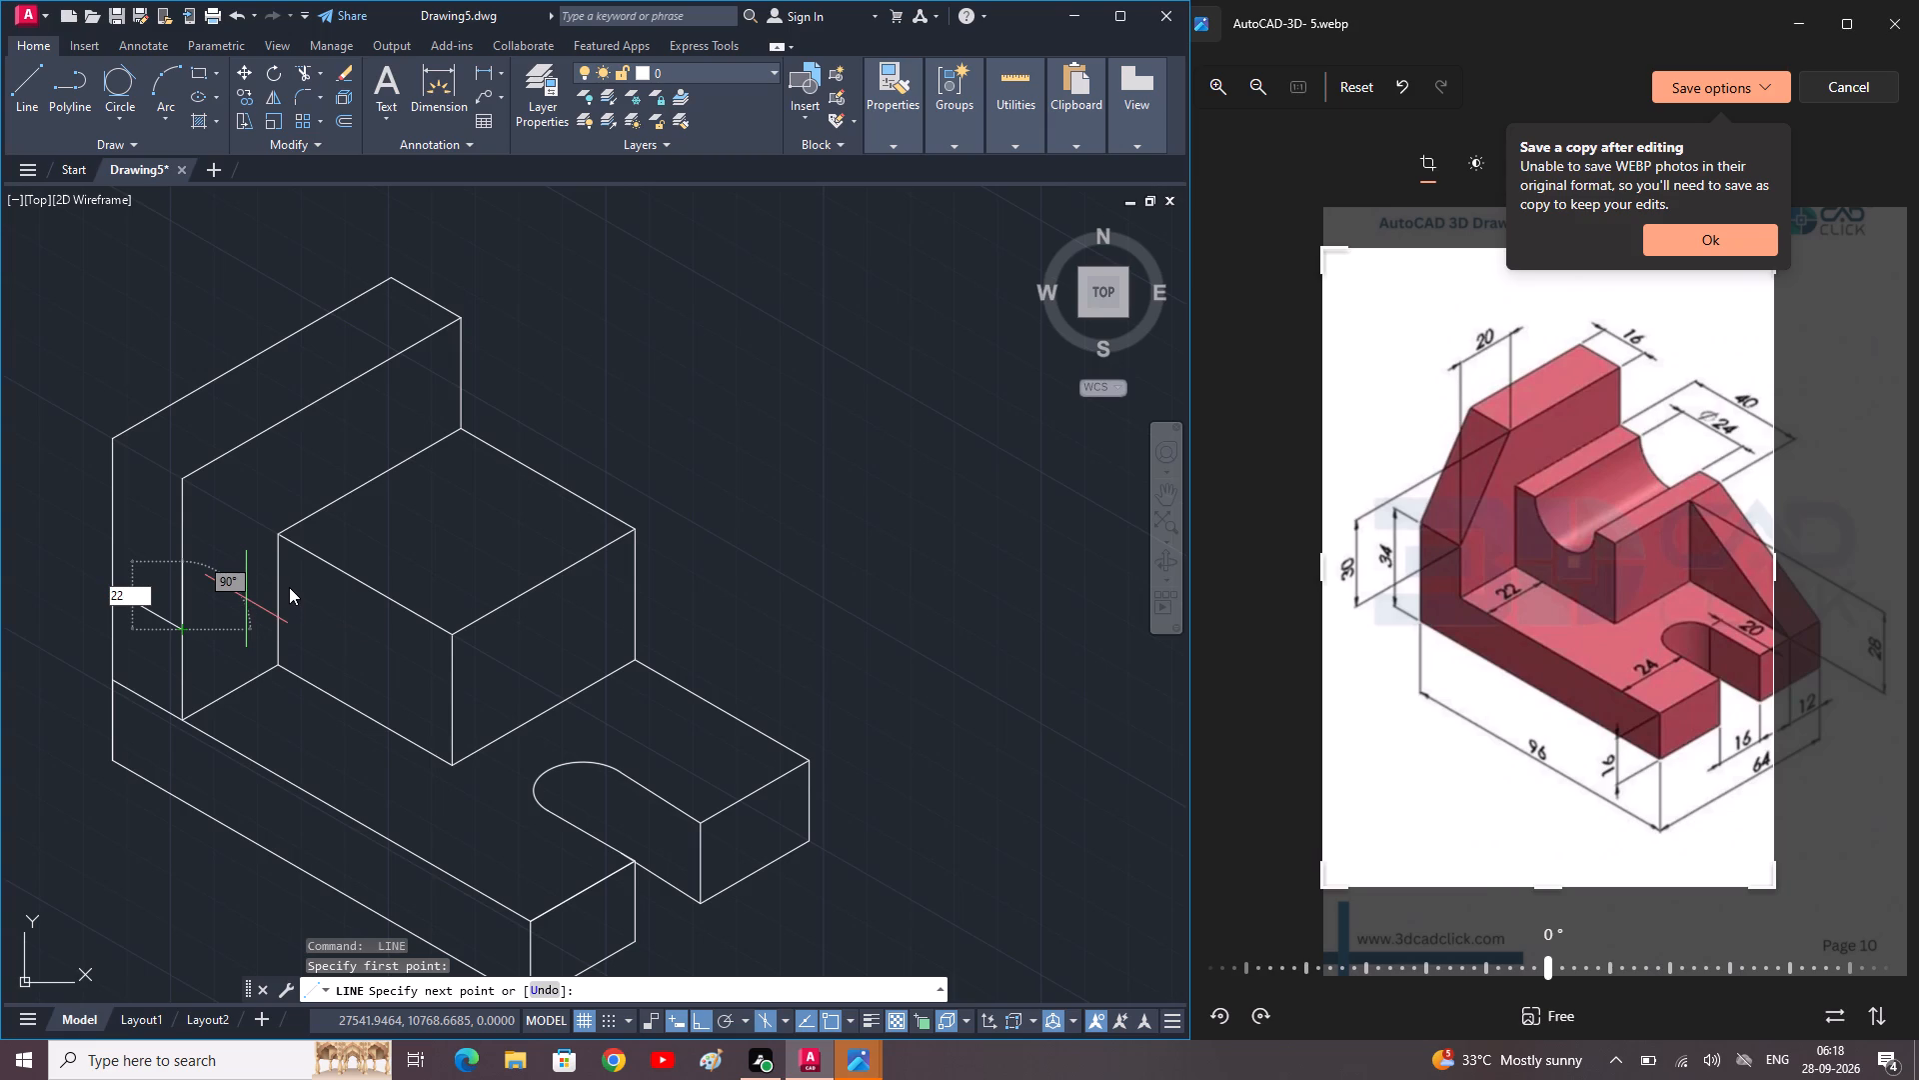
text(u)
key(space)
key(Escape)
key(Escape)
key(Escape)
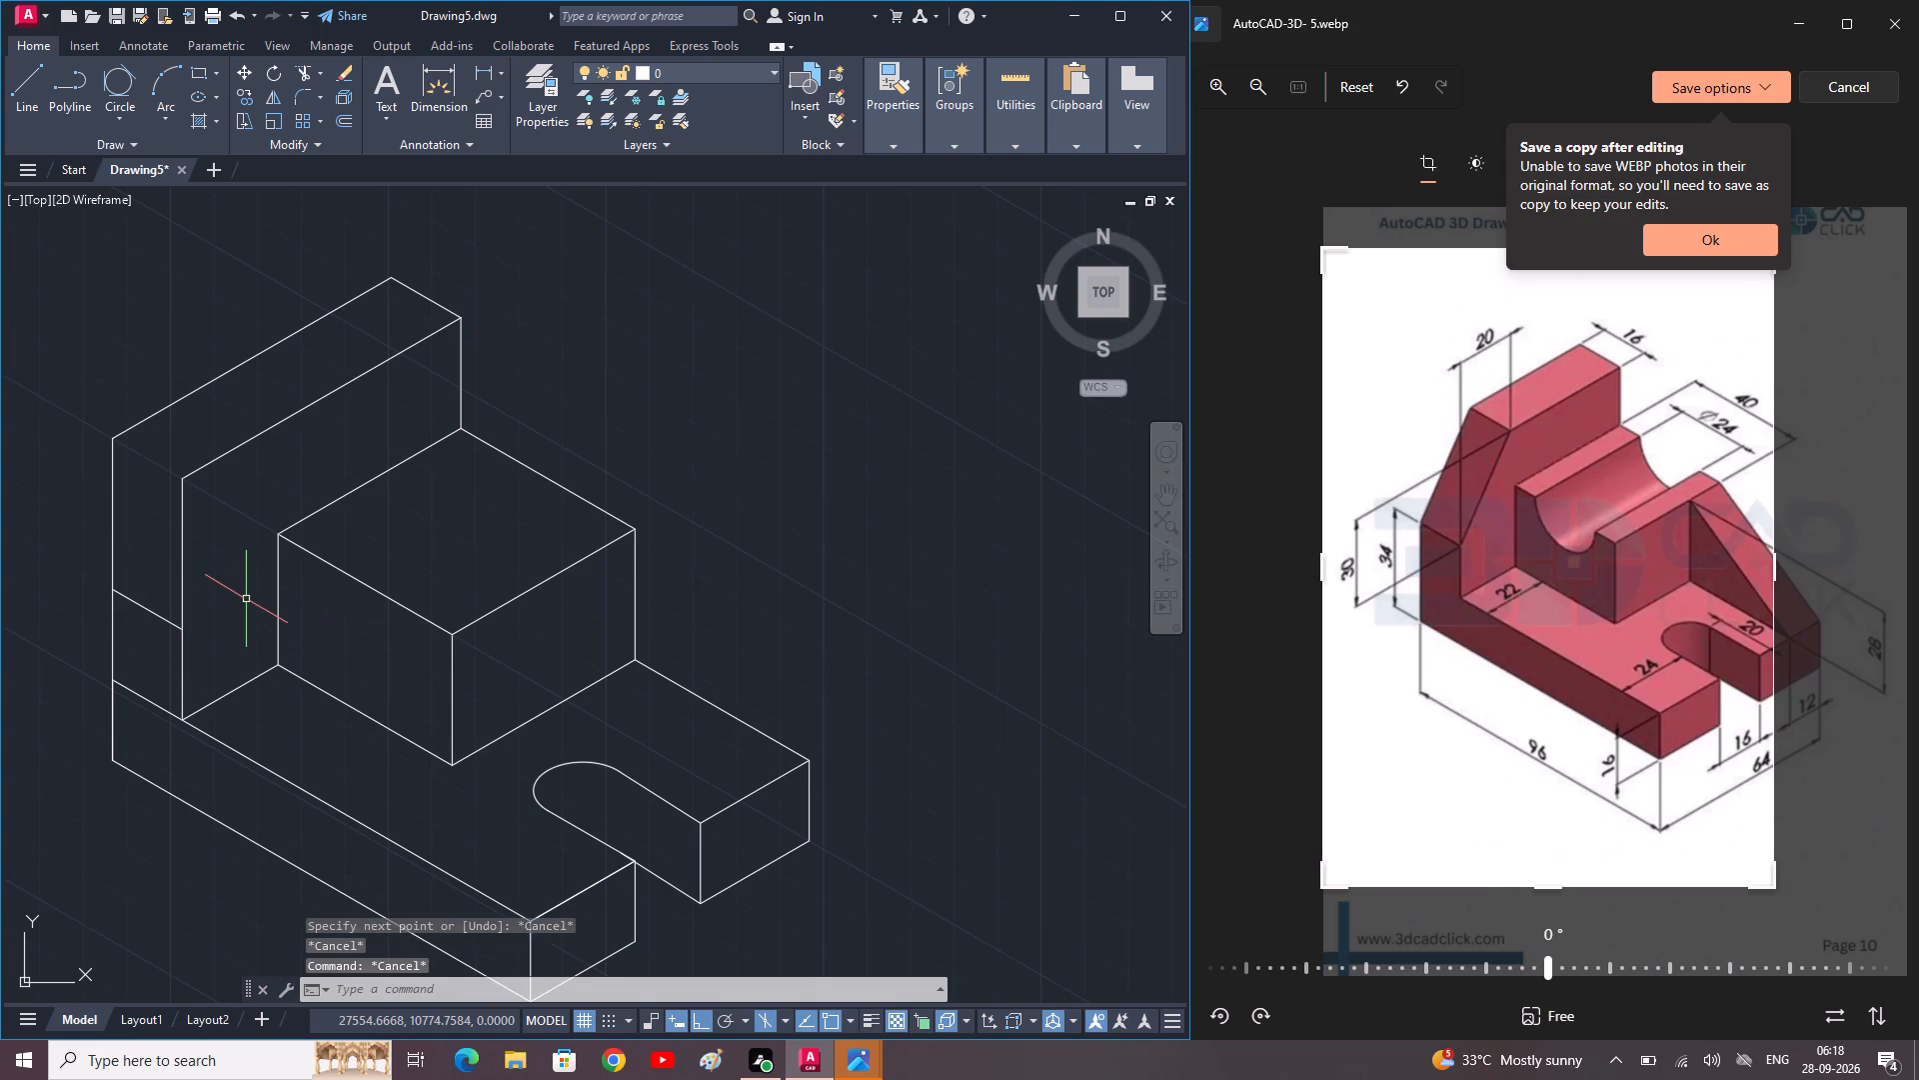
Draw a 20 mm line along the wall's inner face from the 30 mm height mark, continuing vertically past the wall's top edge.
key(space)
click(182, 635)
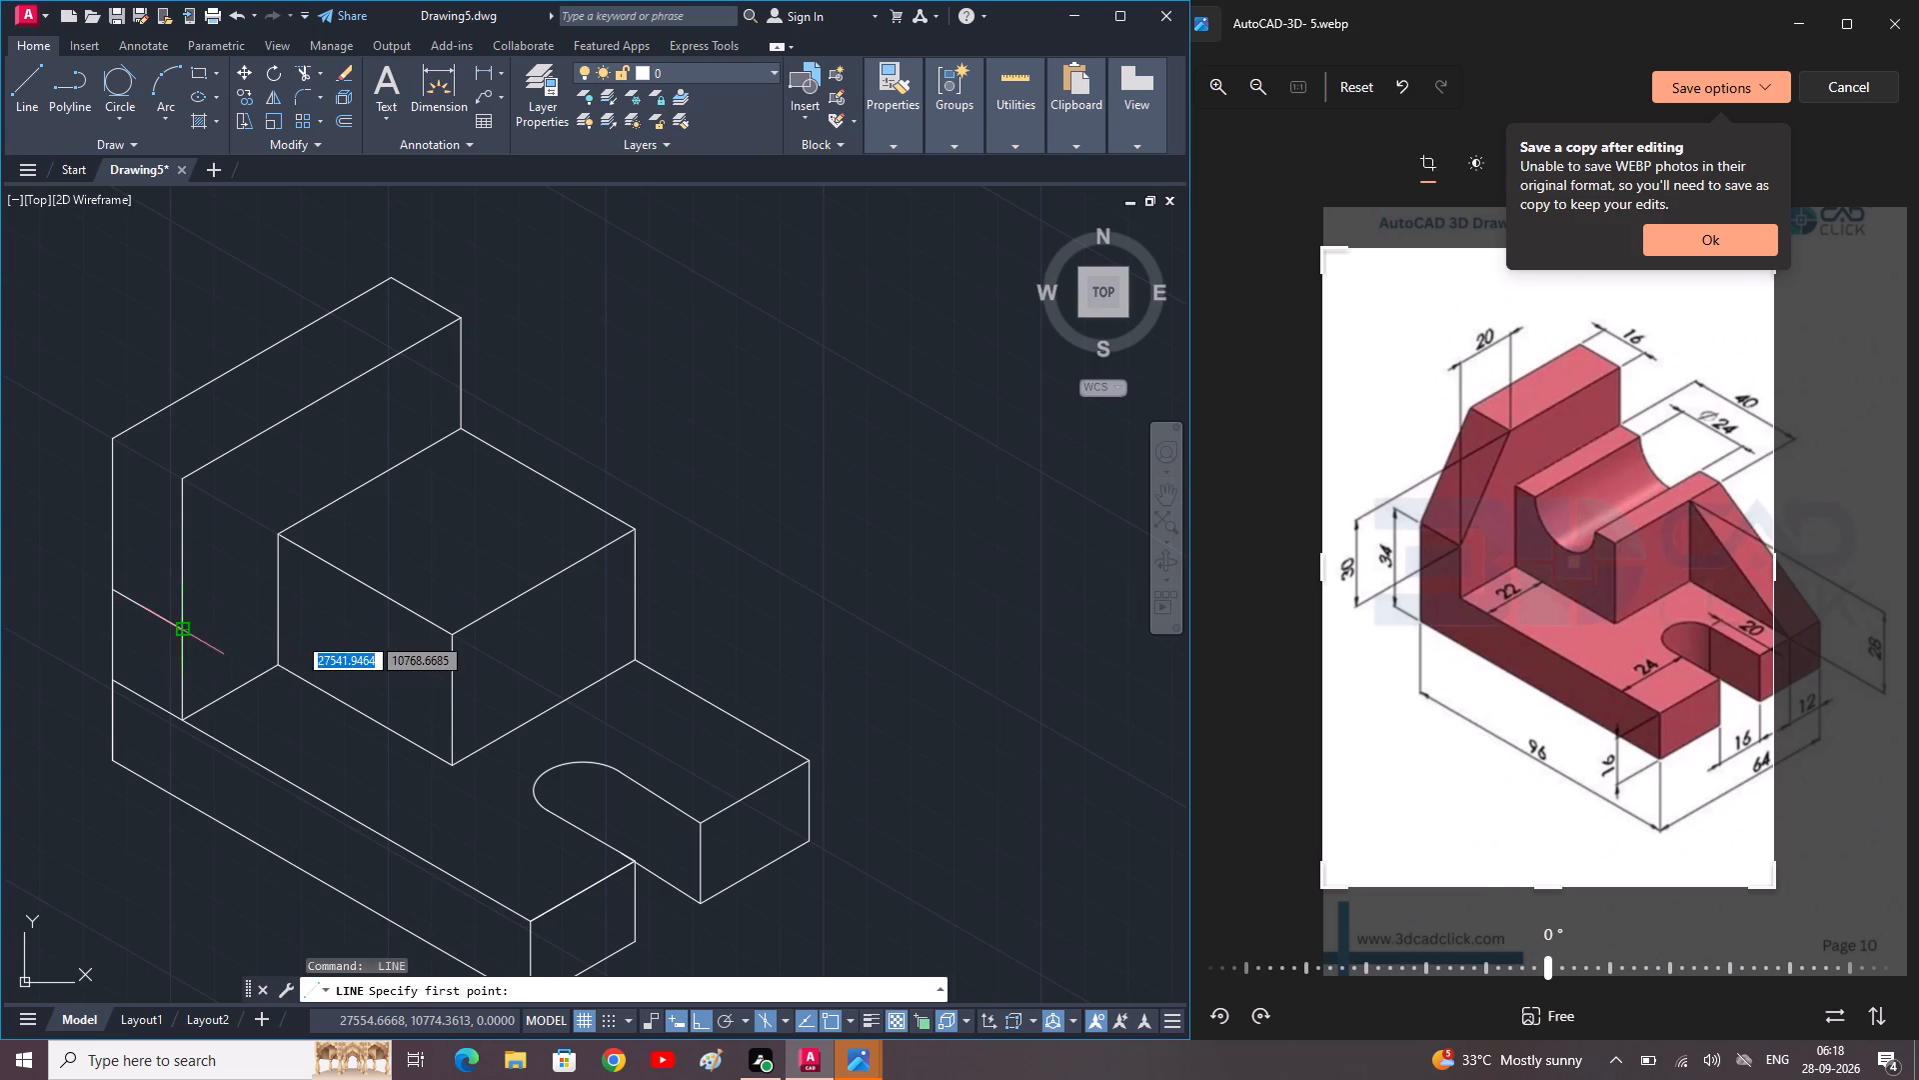
key(F5)
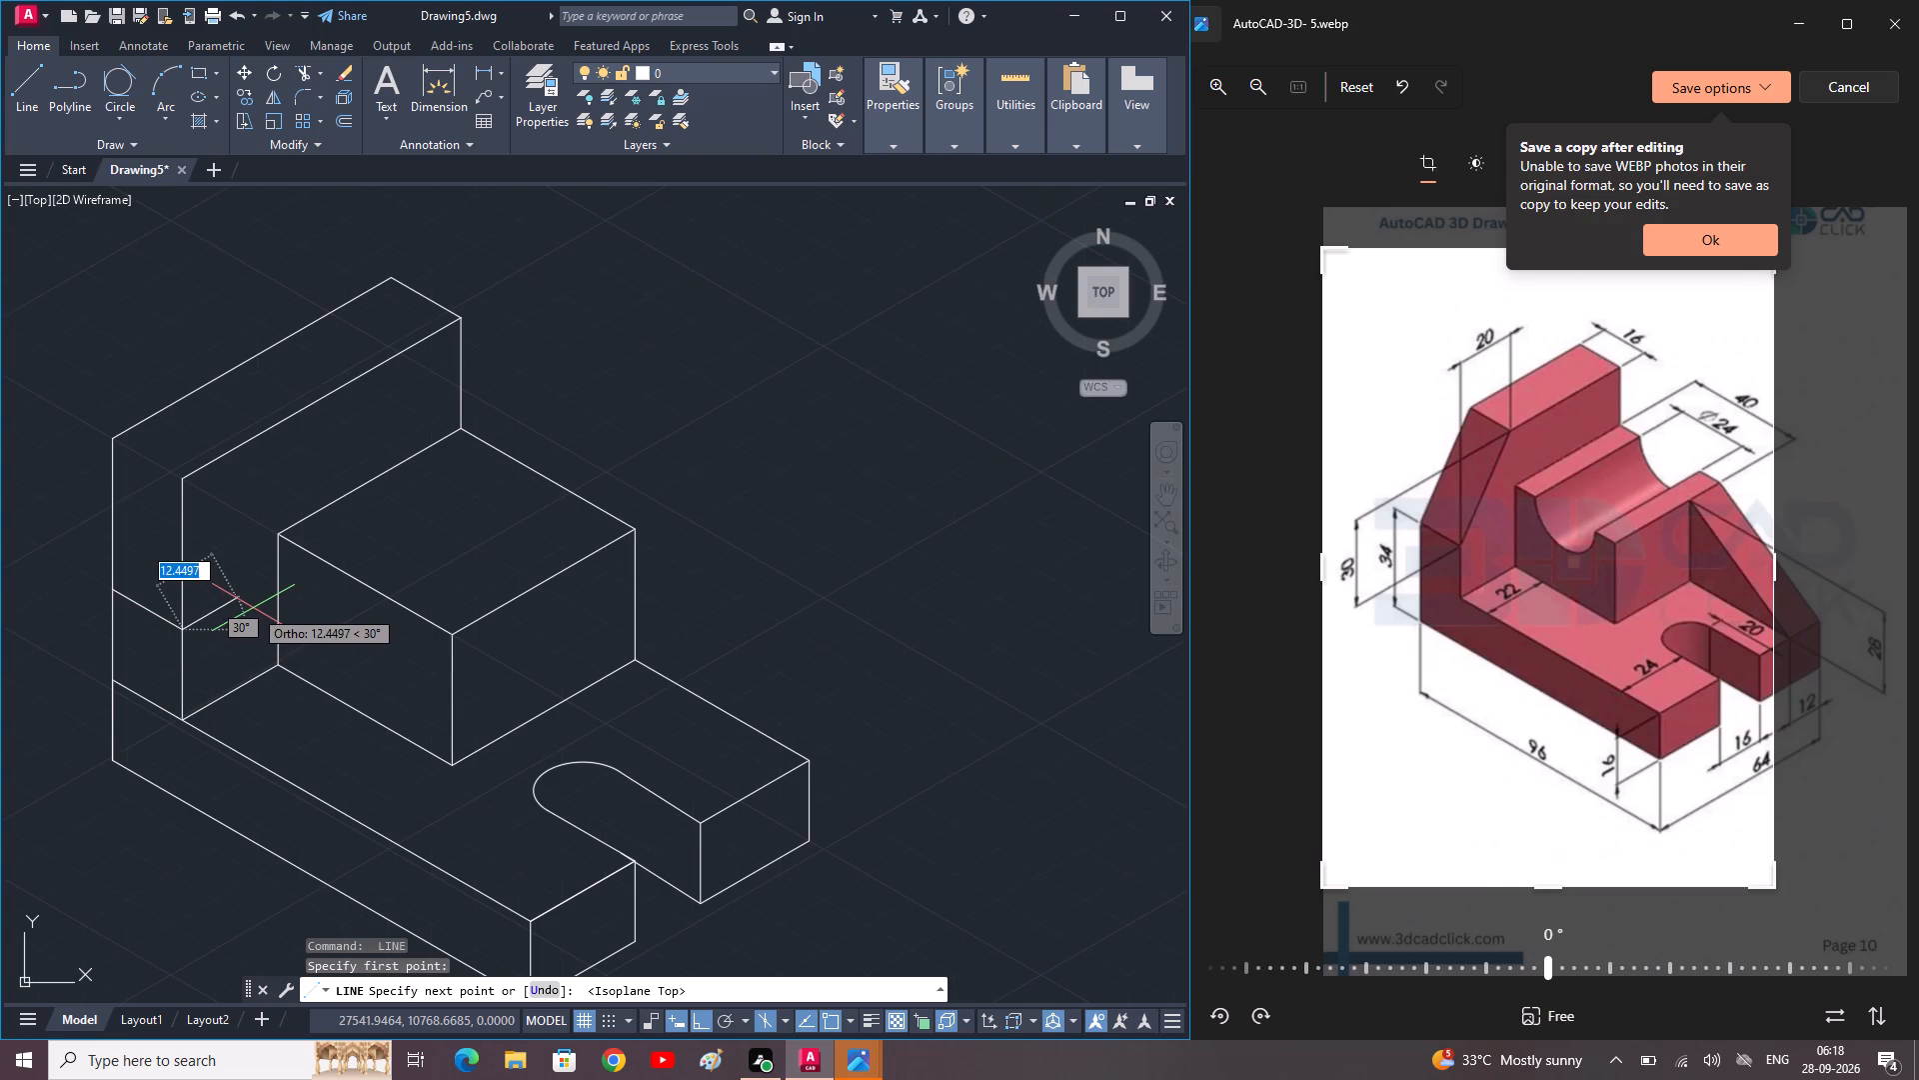
text(20)
key(Return)
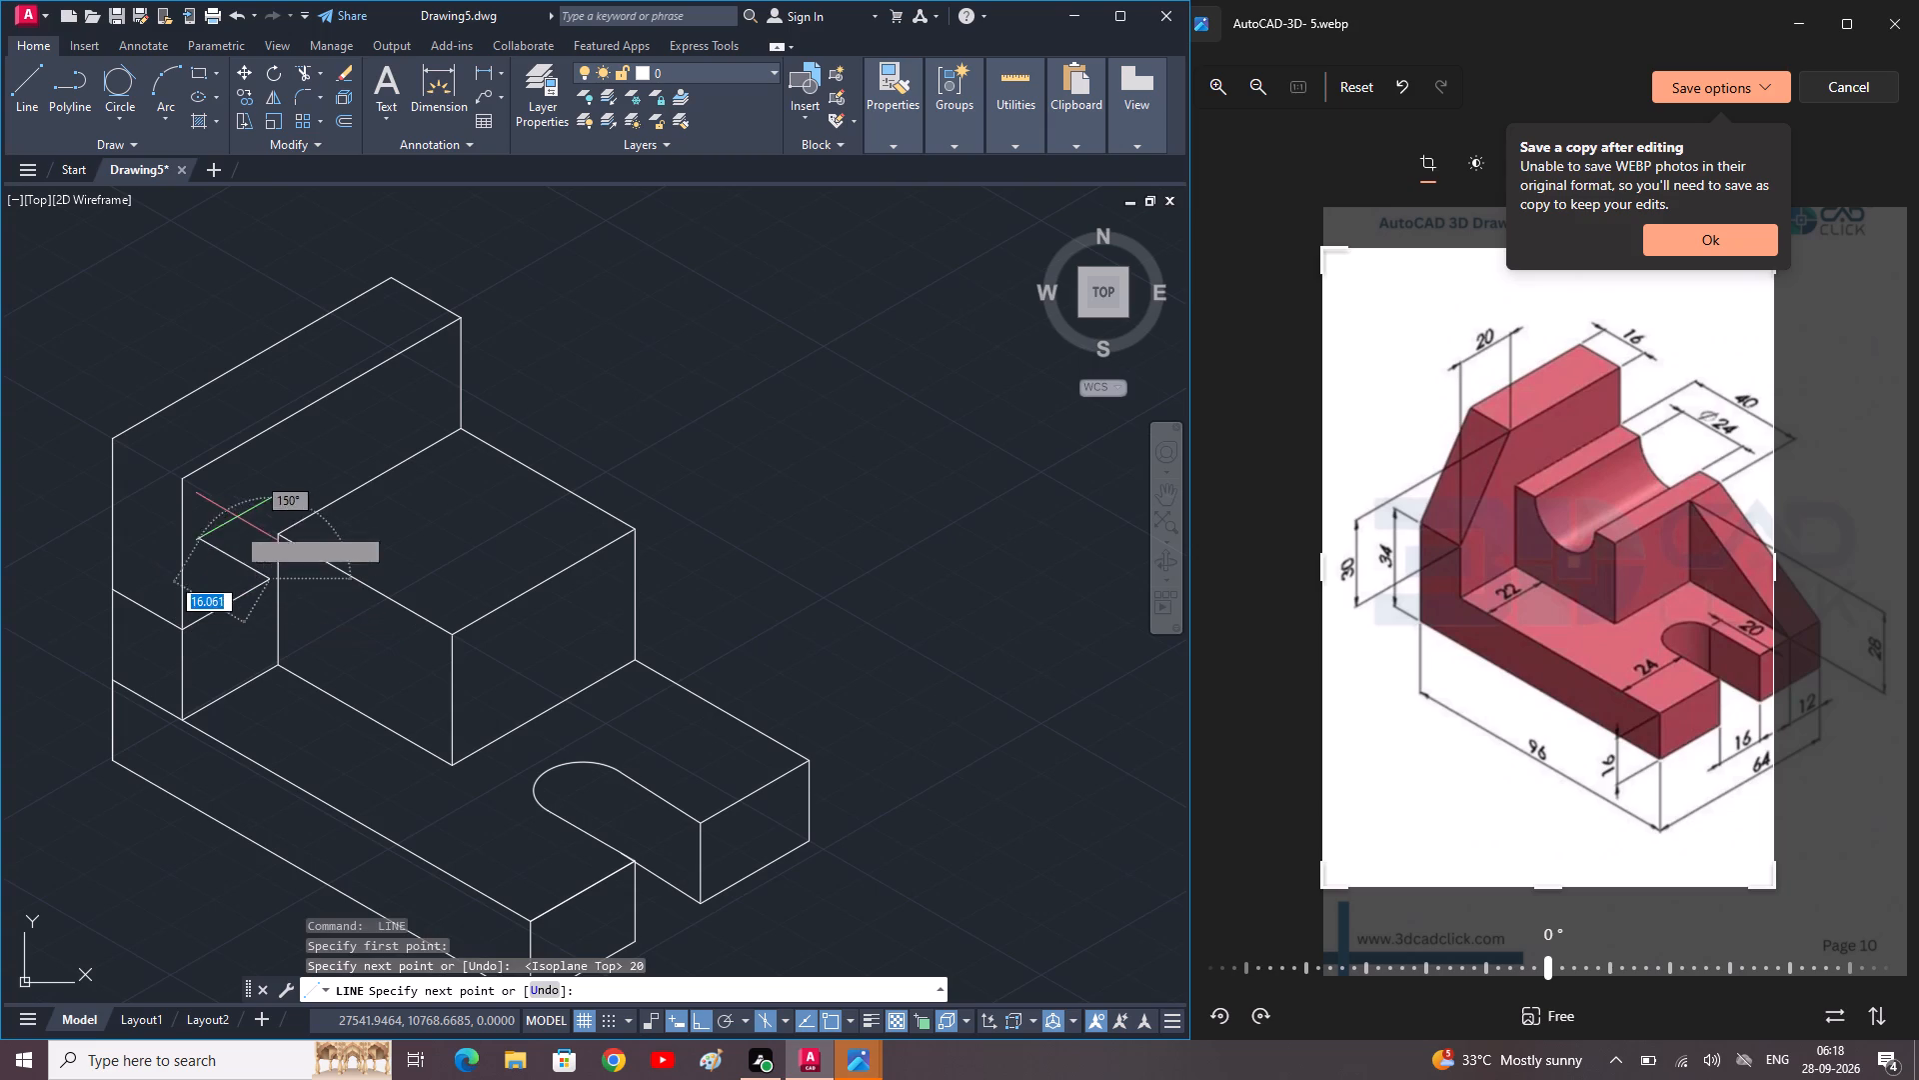
key(F5)
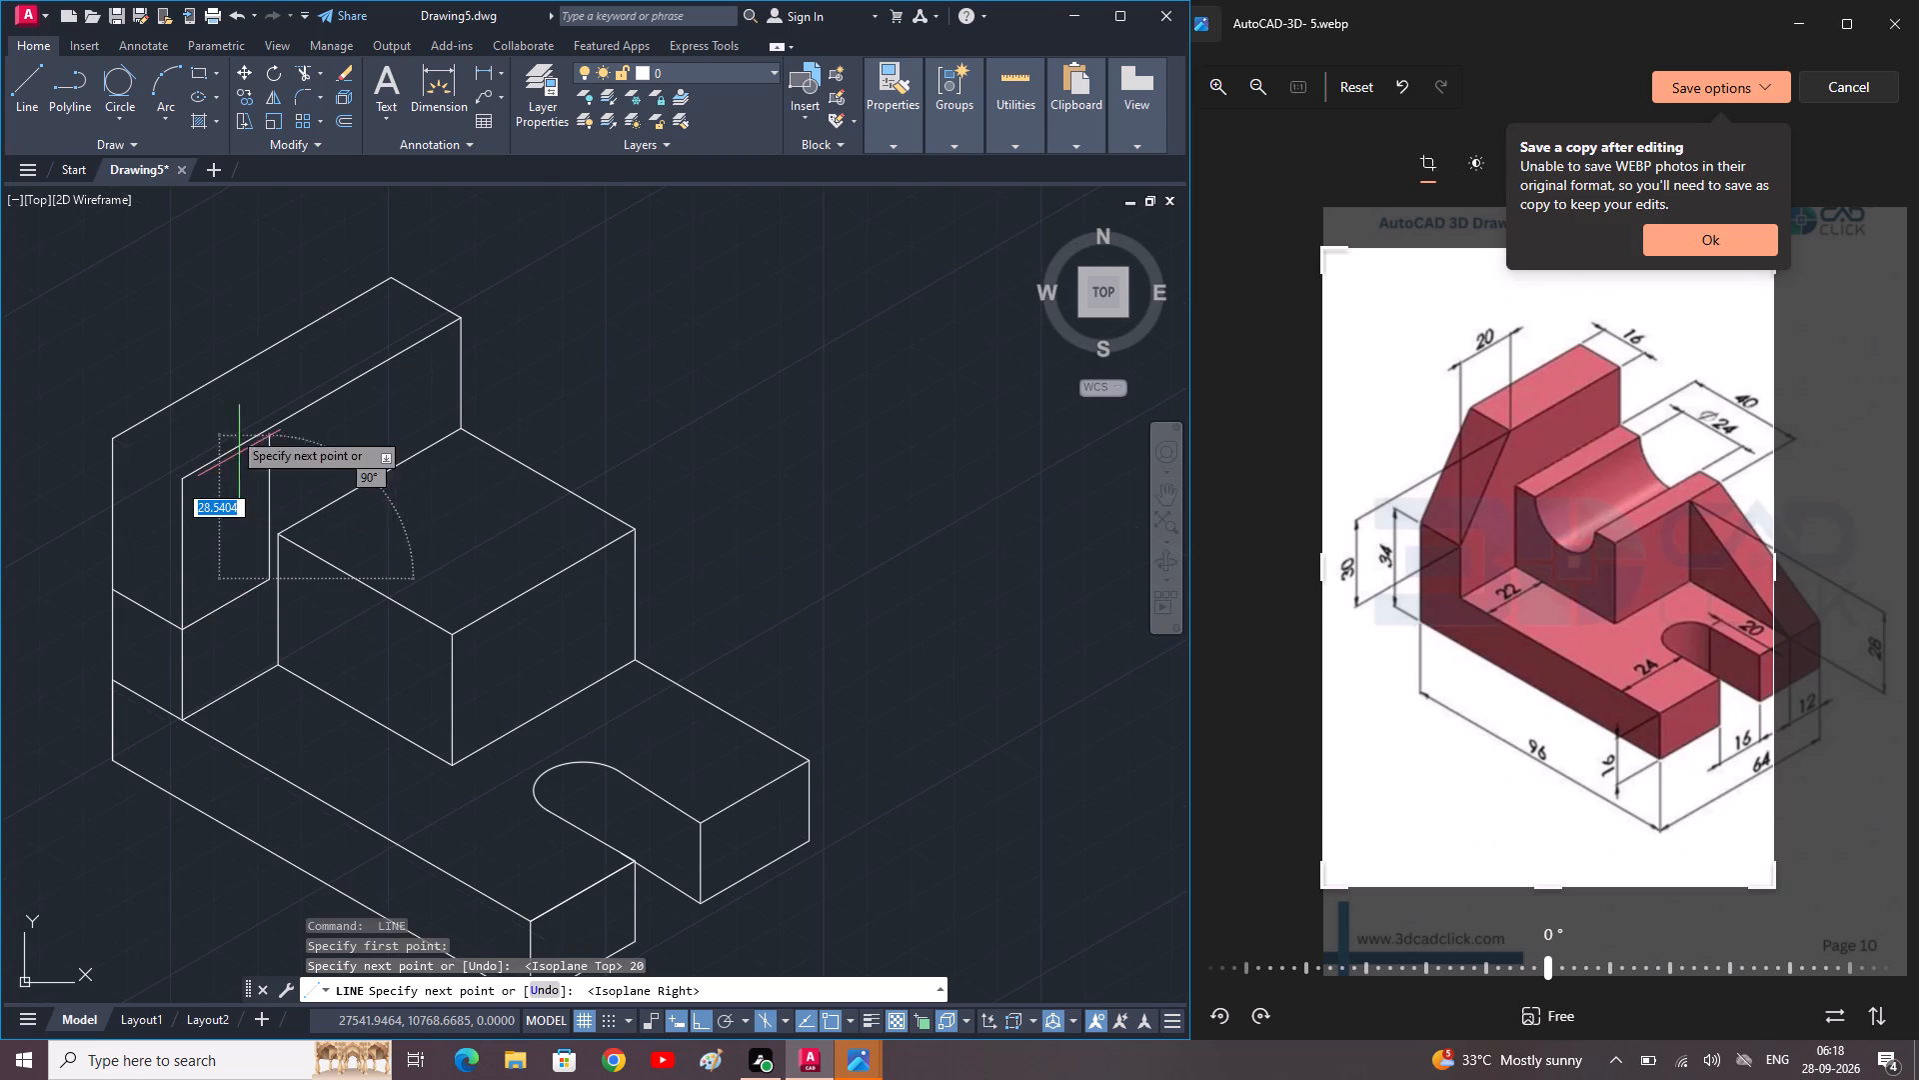
click(239, 417)
key(space)
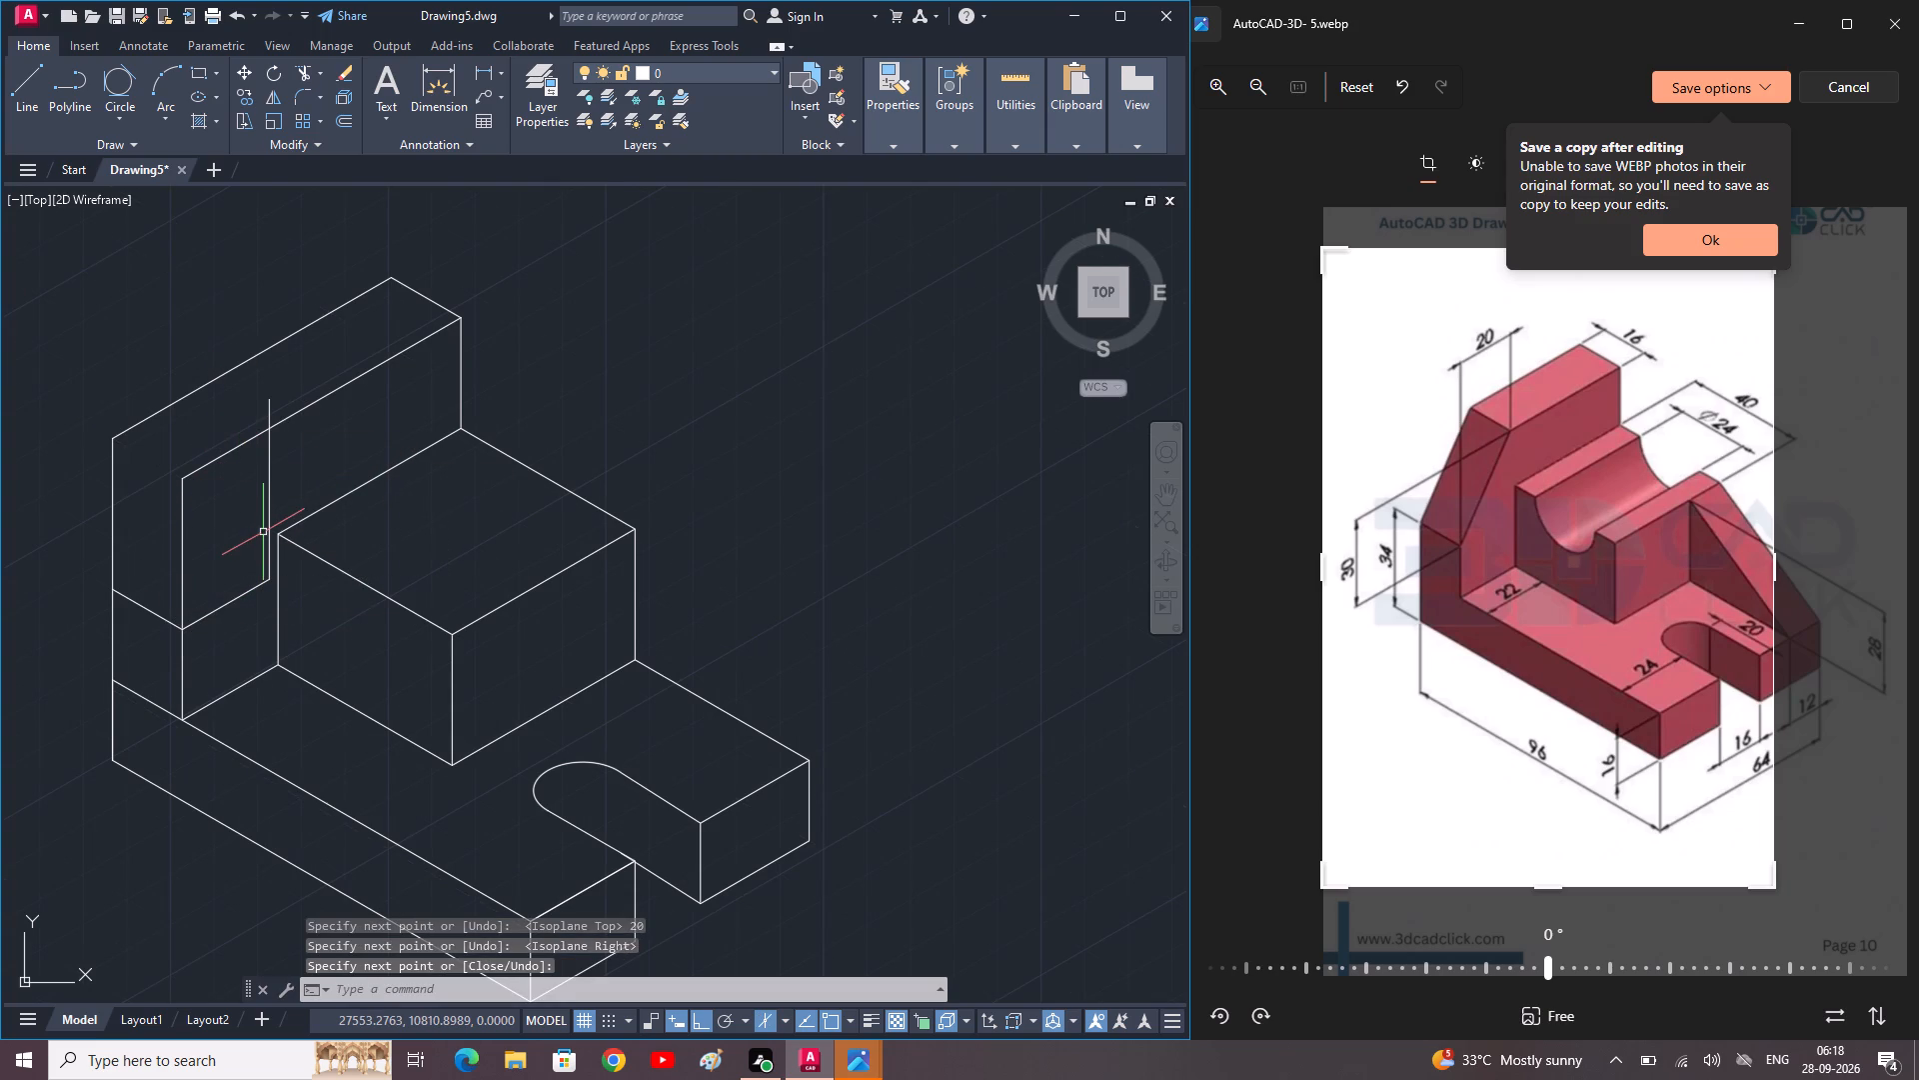
Trim the vertical line's overshoot above the wall, plus the inner top edge and inner end edge beyond the chamfer points.
text(tr)
key(space)
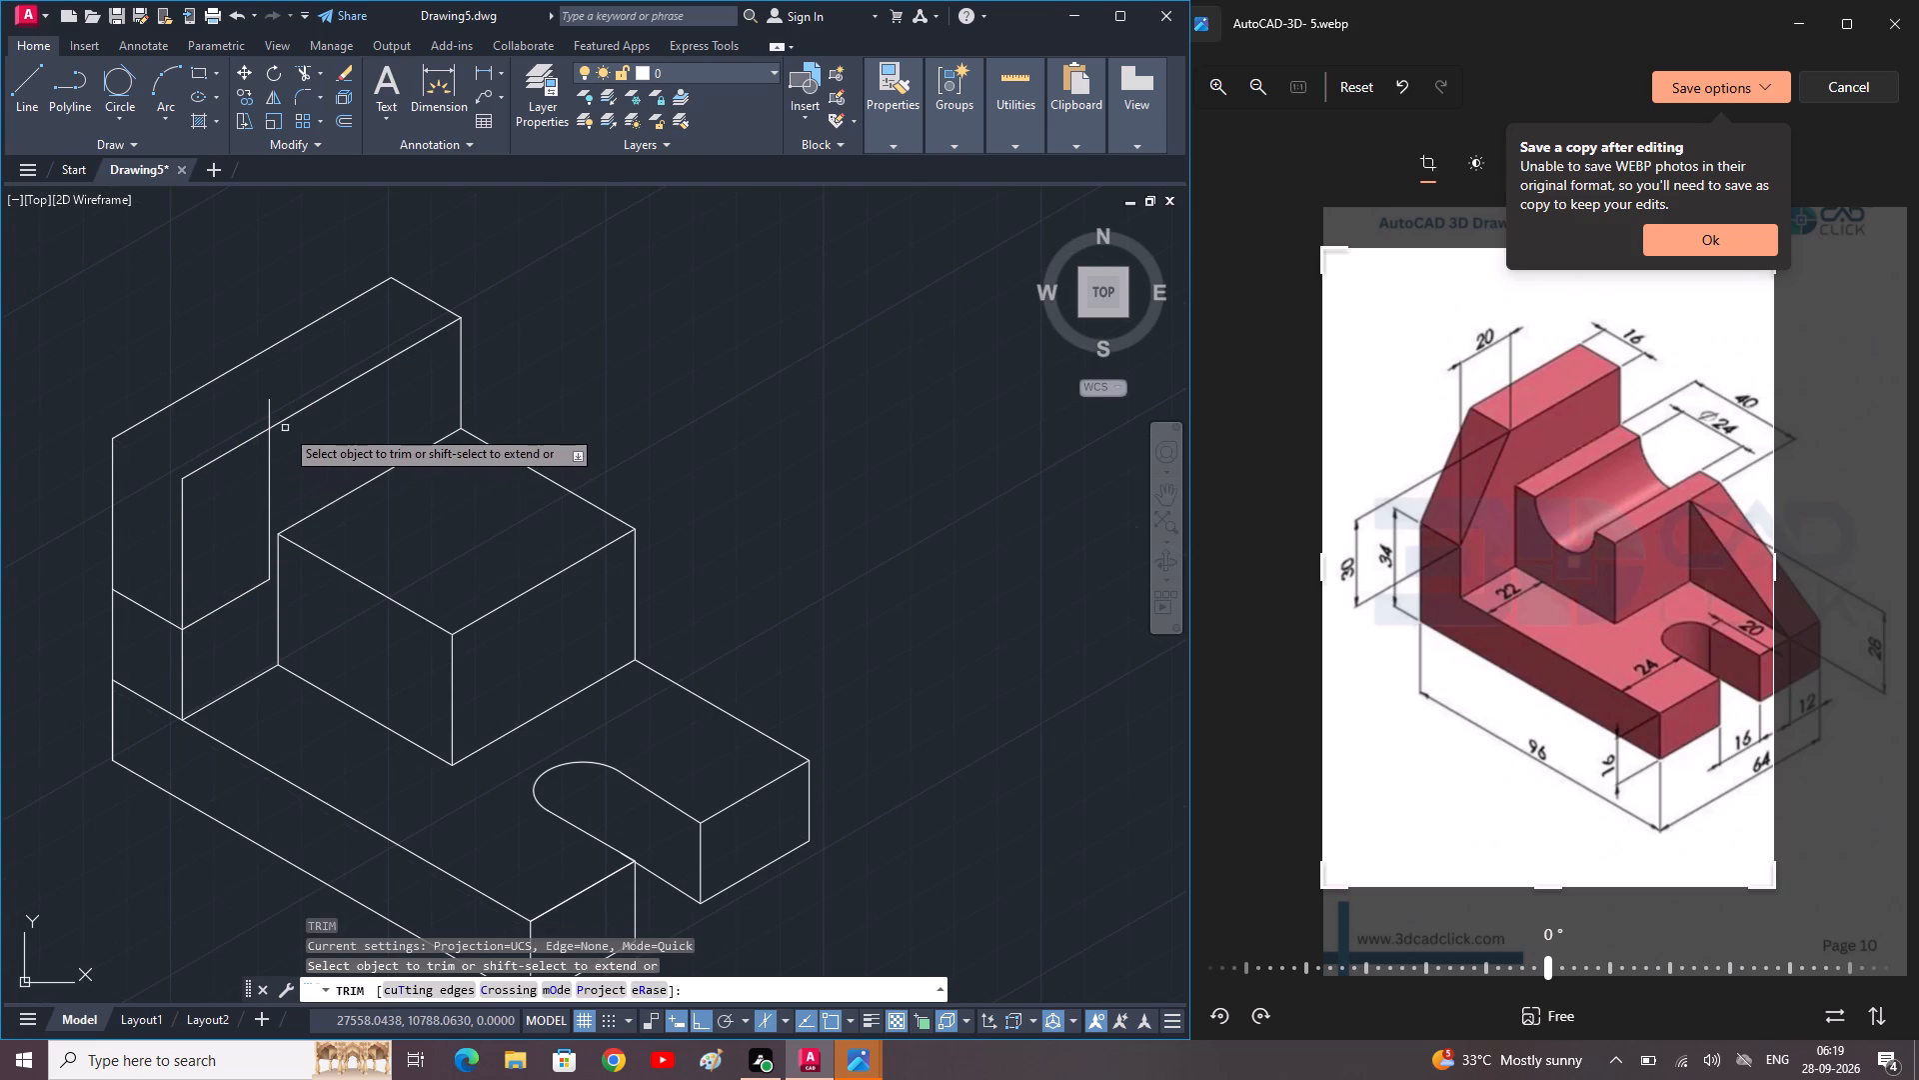
click(264, 414)
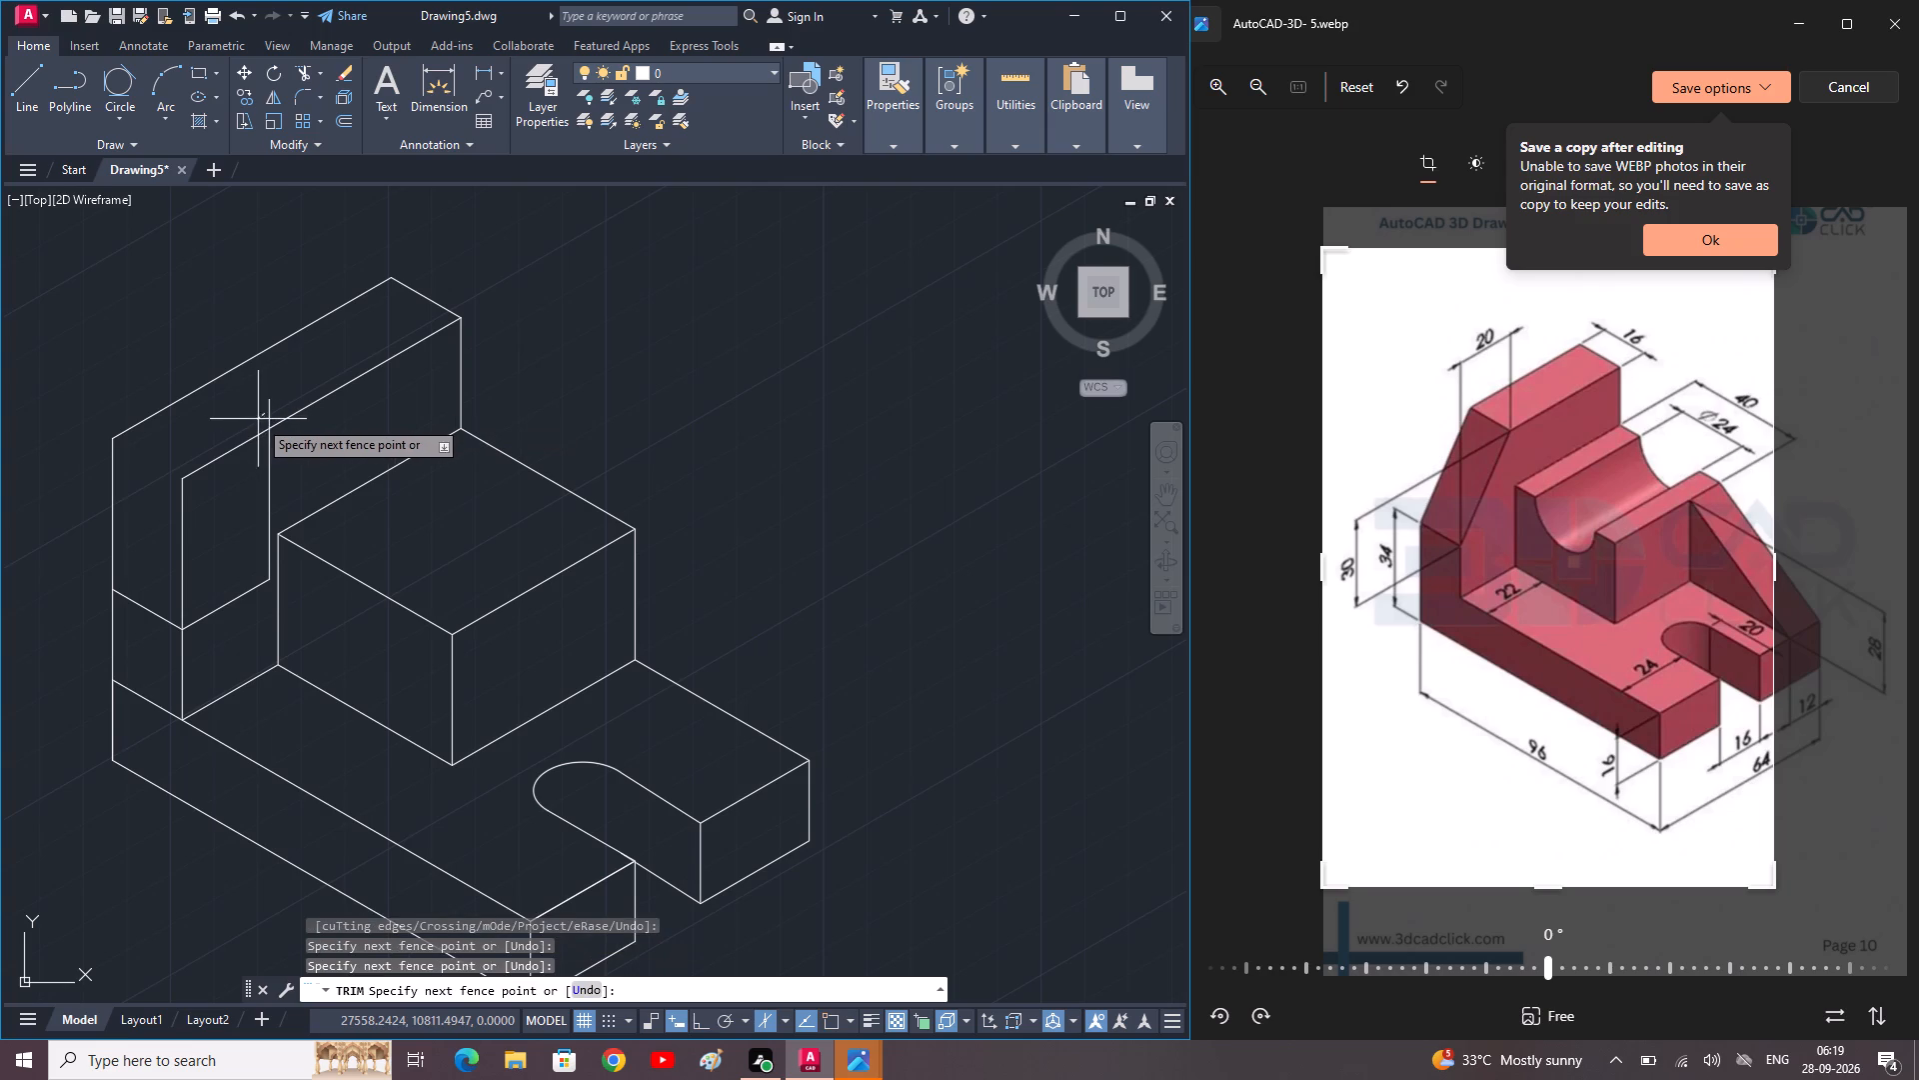
click(275, 417)
drag(210, 438, 181, 536)
key(Escape)
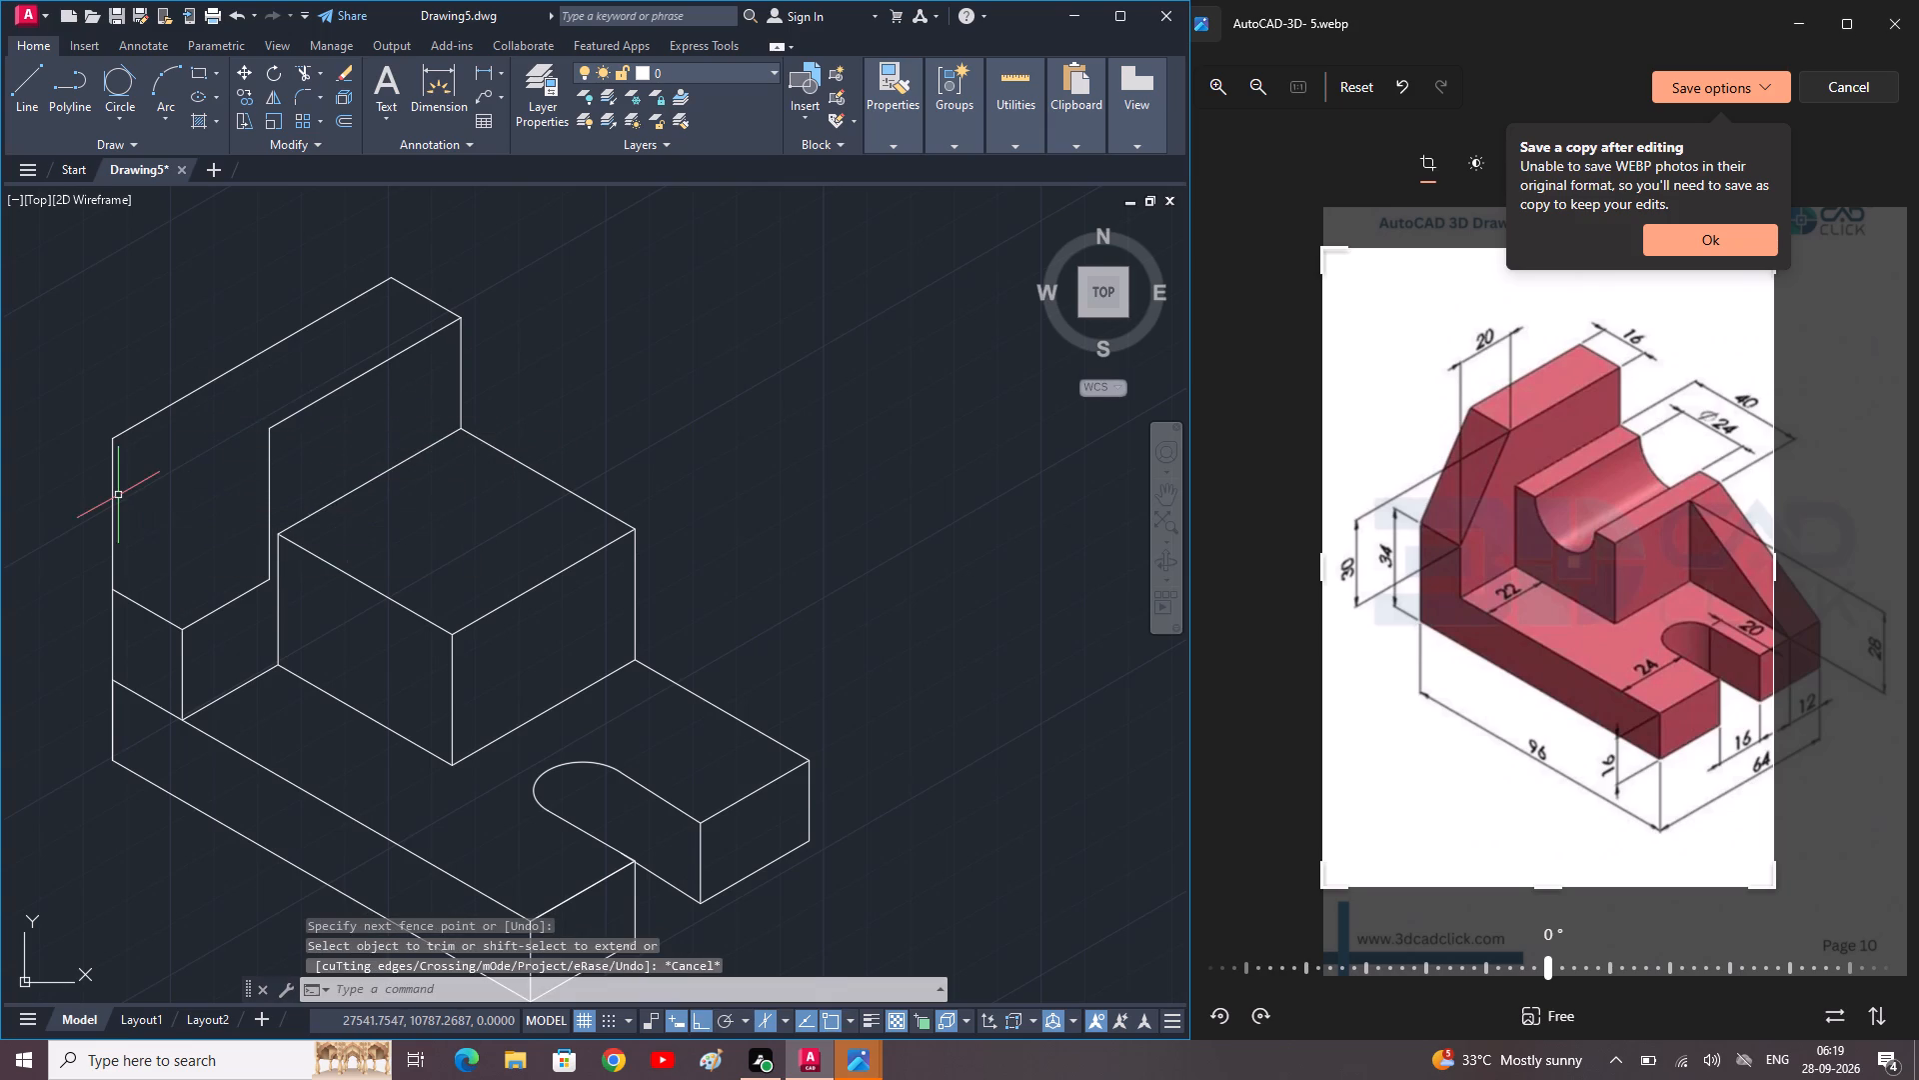
Draw a line across the wall's top face from the chamfer's upper inner point, extending past the outer top edge.
key(l)
key(space)
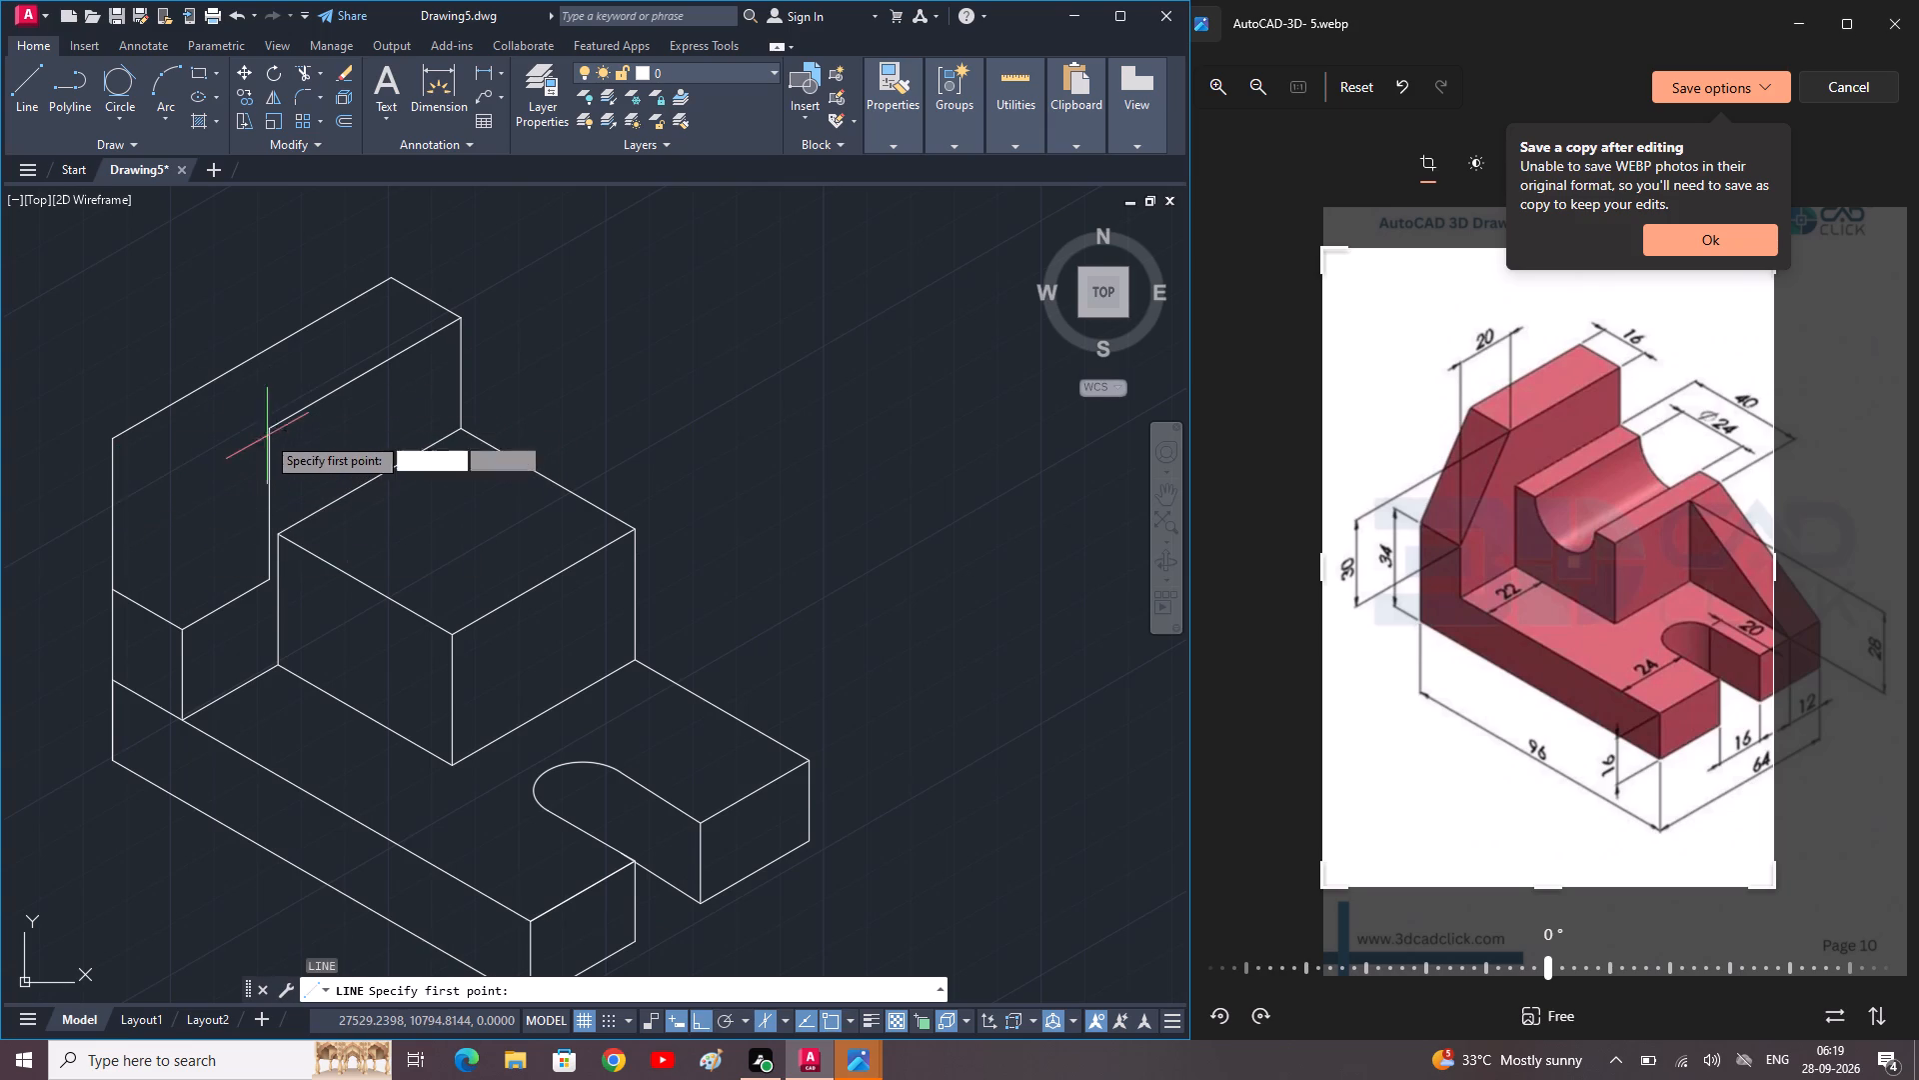
click(271, 426)
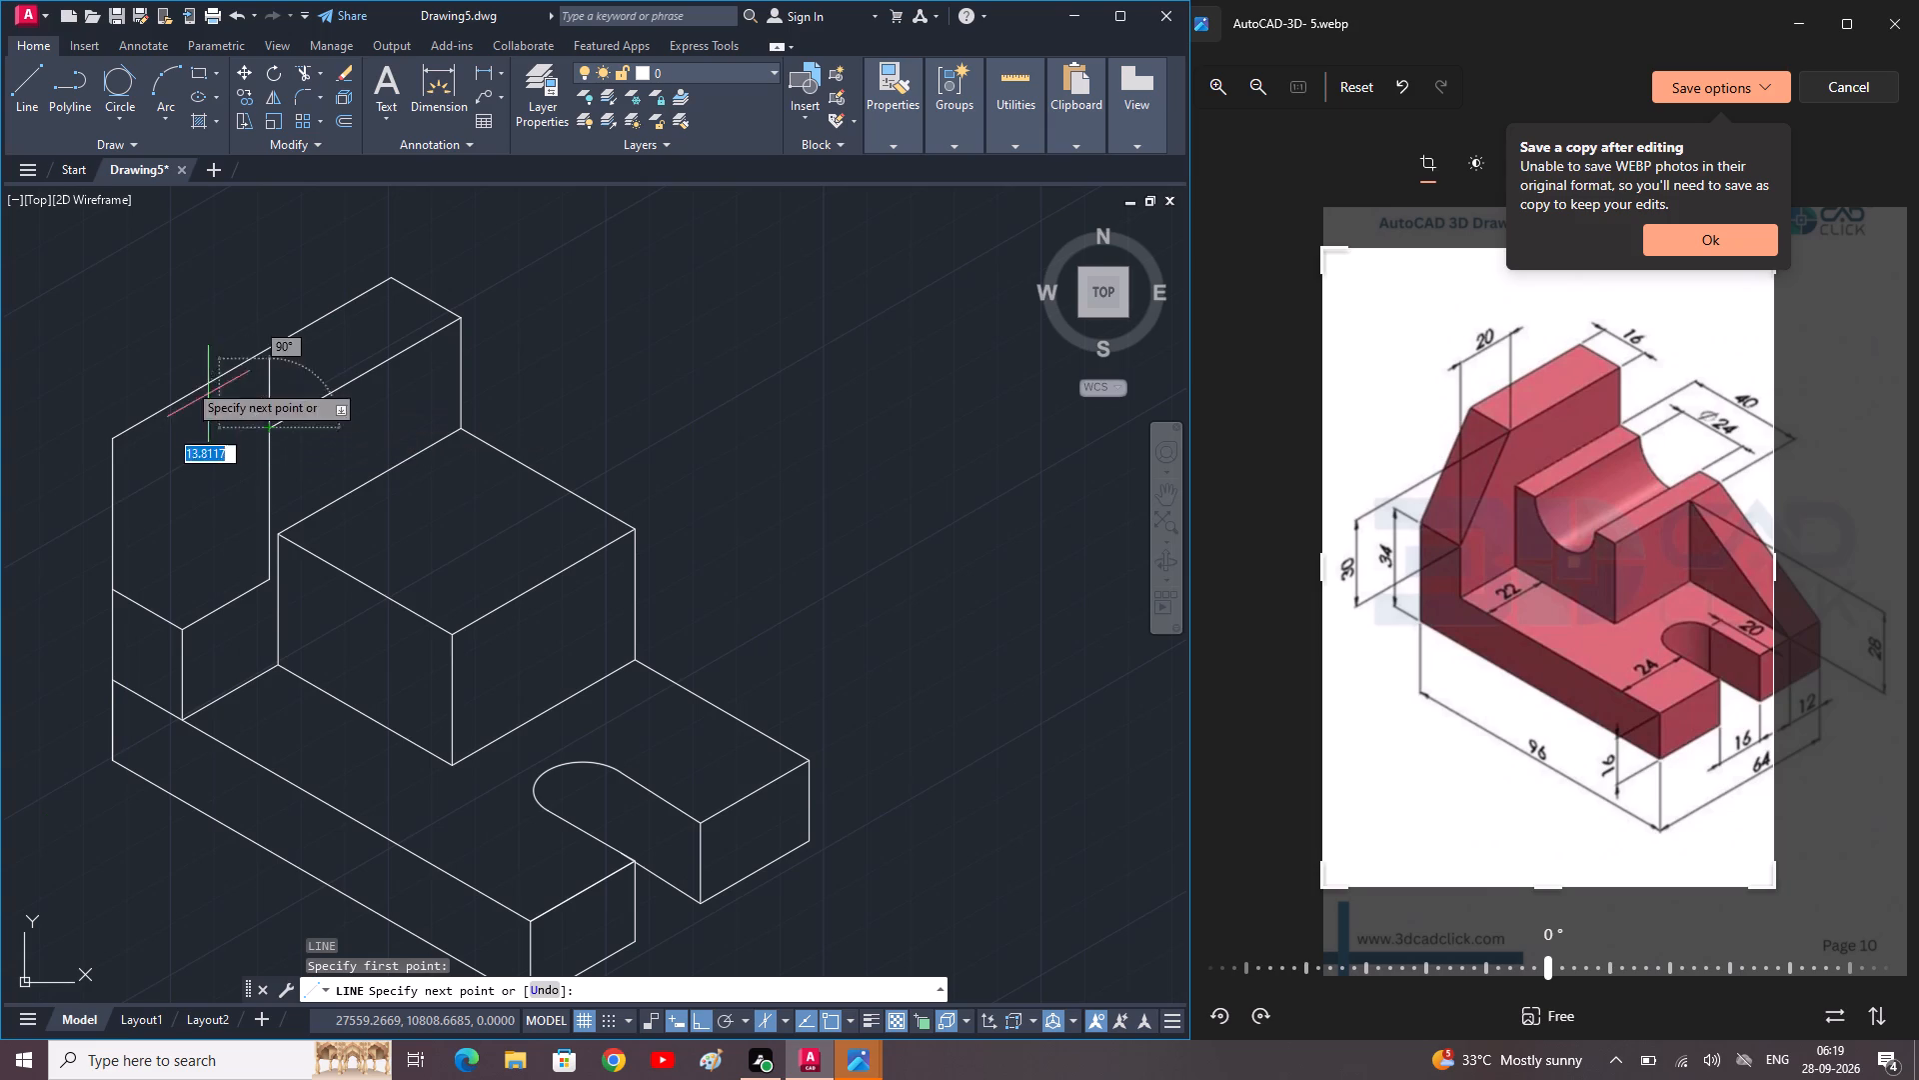
key(F5)
click(127, 366)
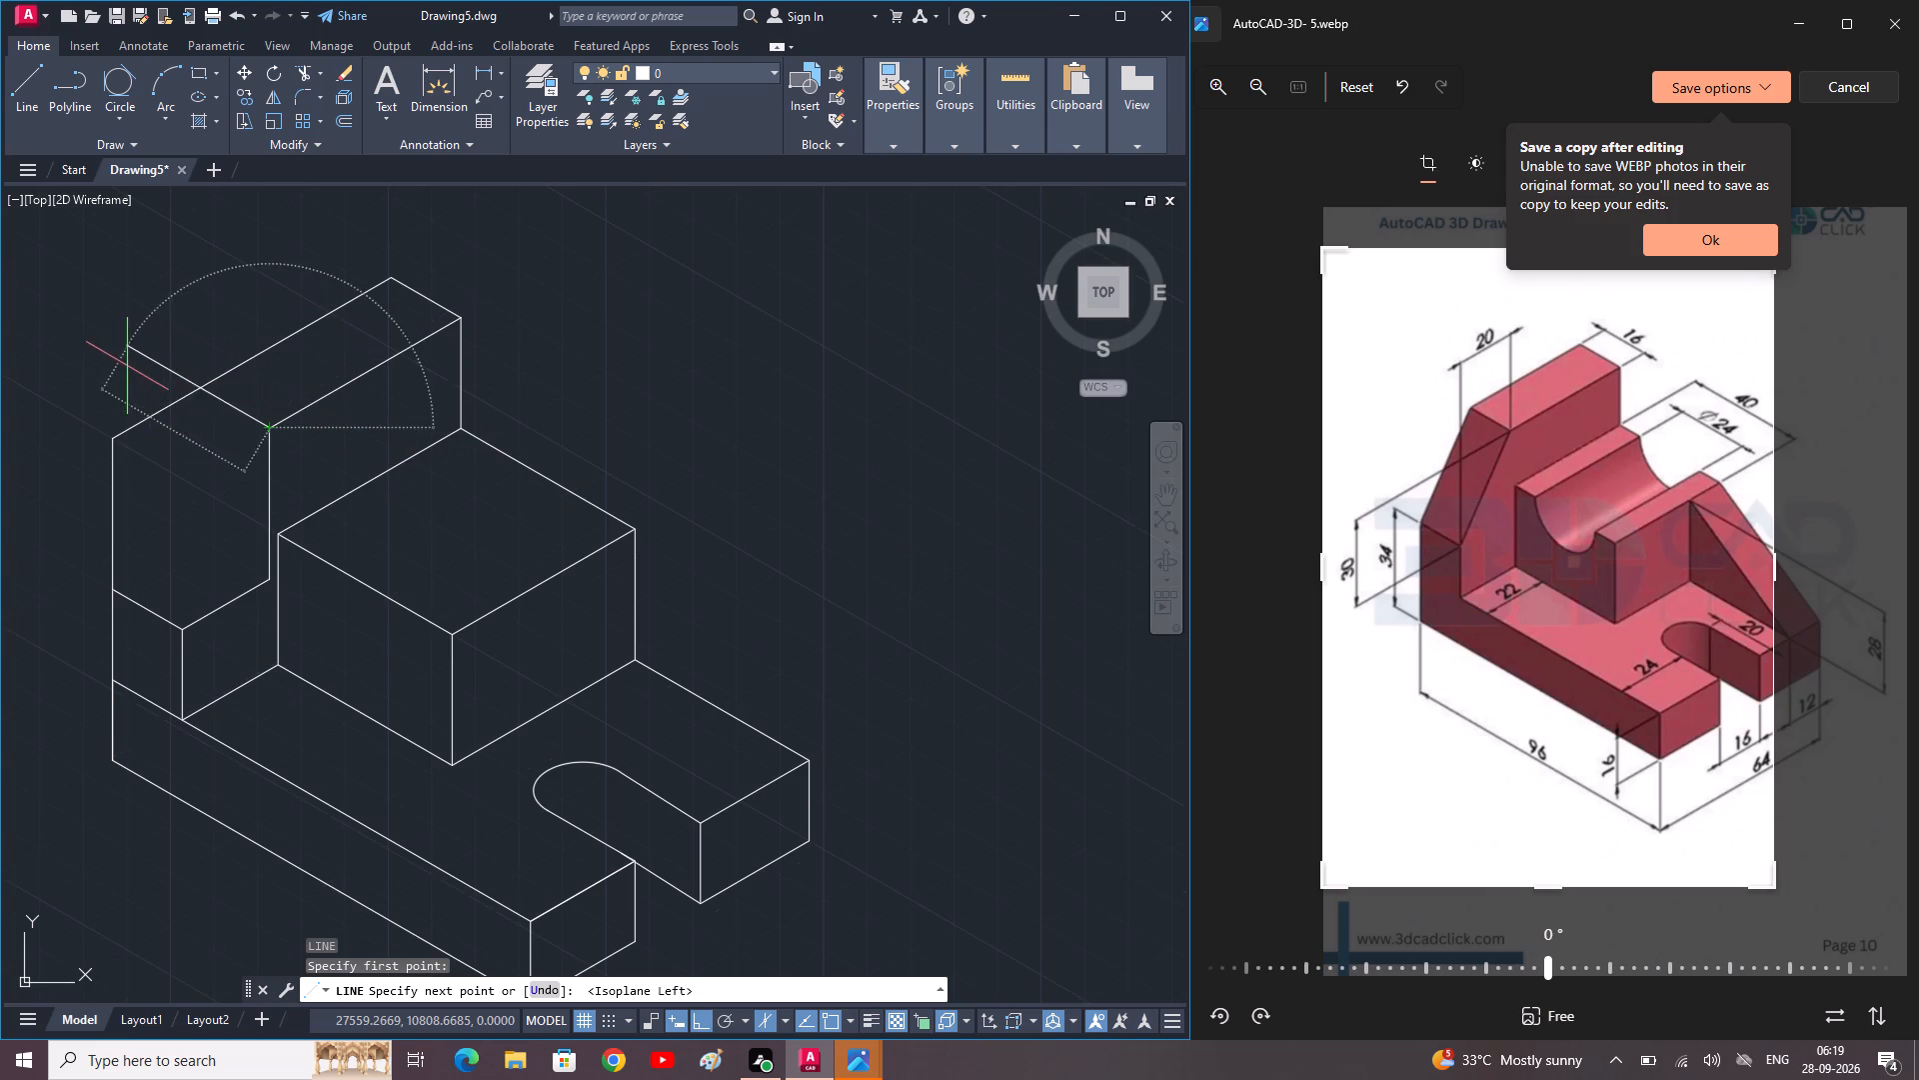
key(space)
Draw the two sloped chamfer edges of the wall, connecting the upper chamfer points to the ends of the lower line on the end face.
key(space)
click(265, 426)
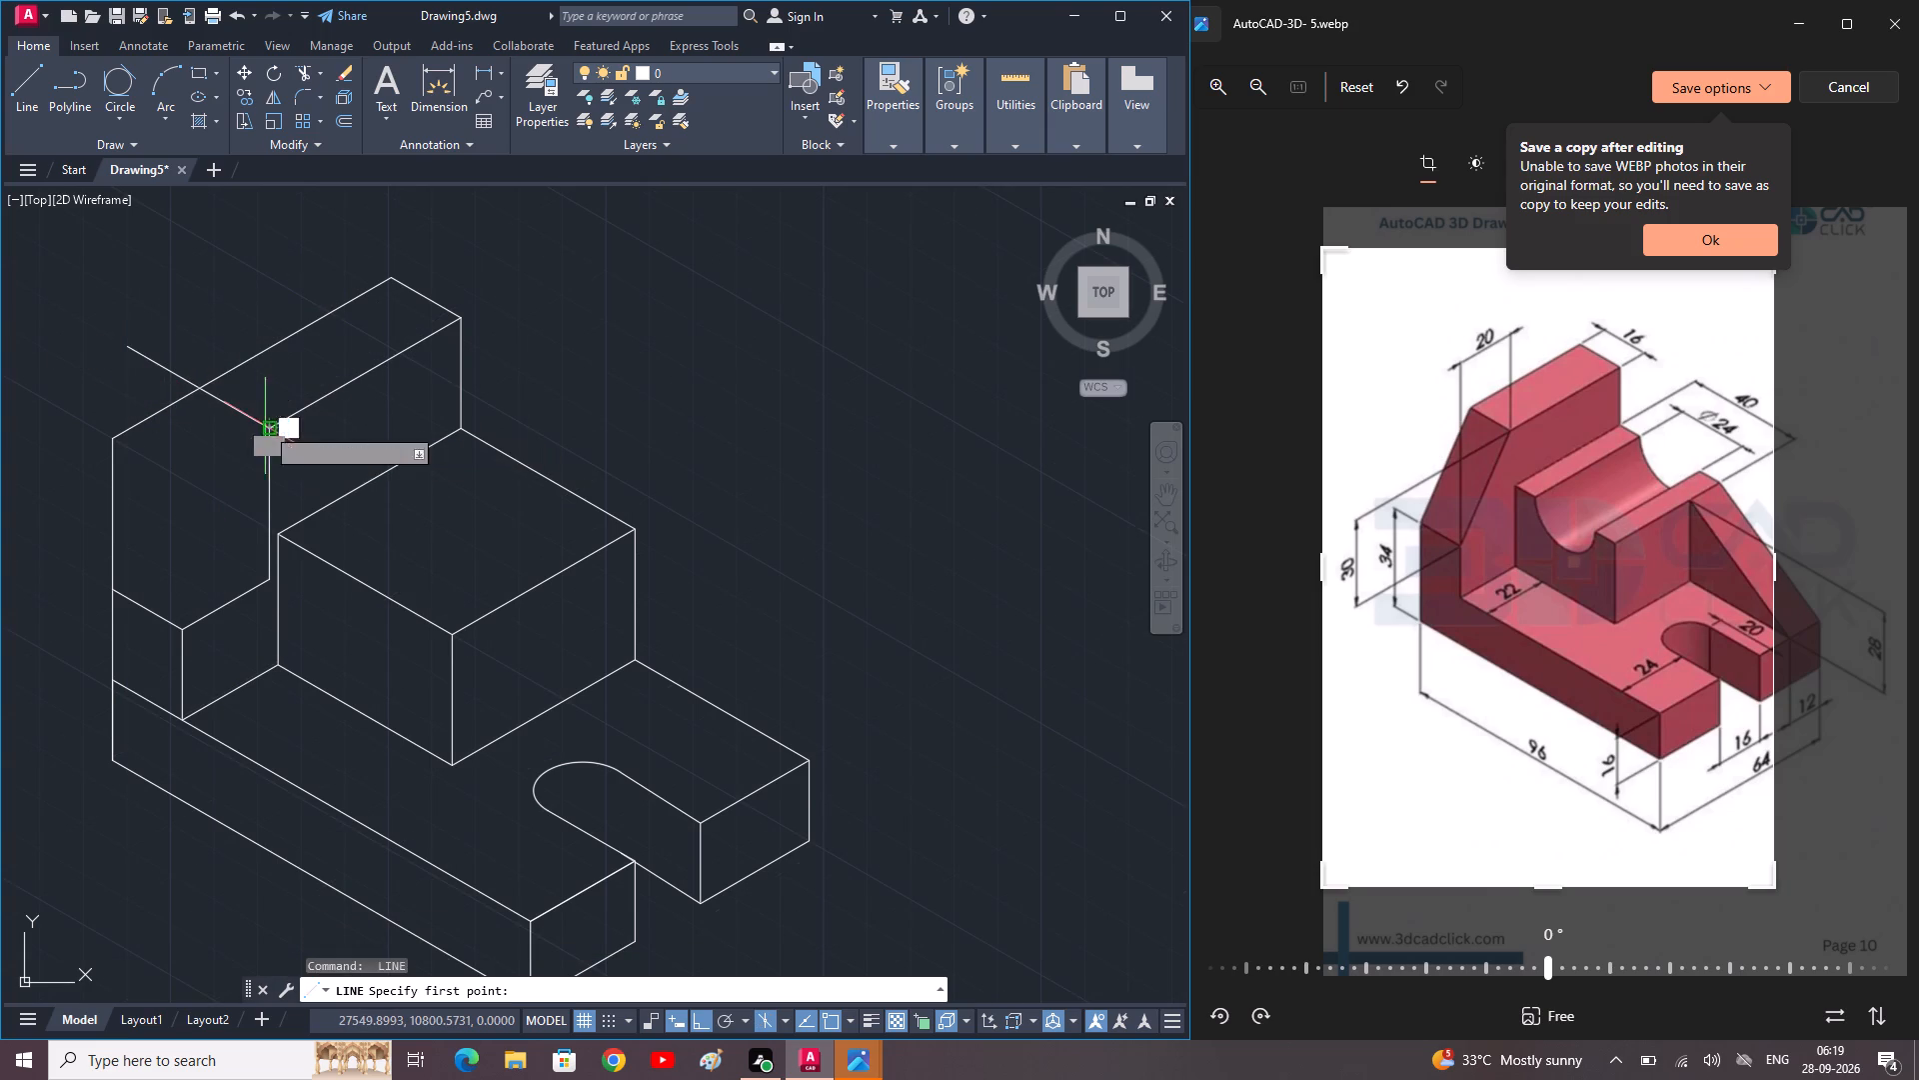
click(180, 623)
key(space)
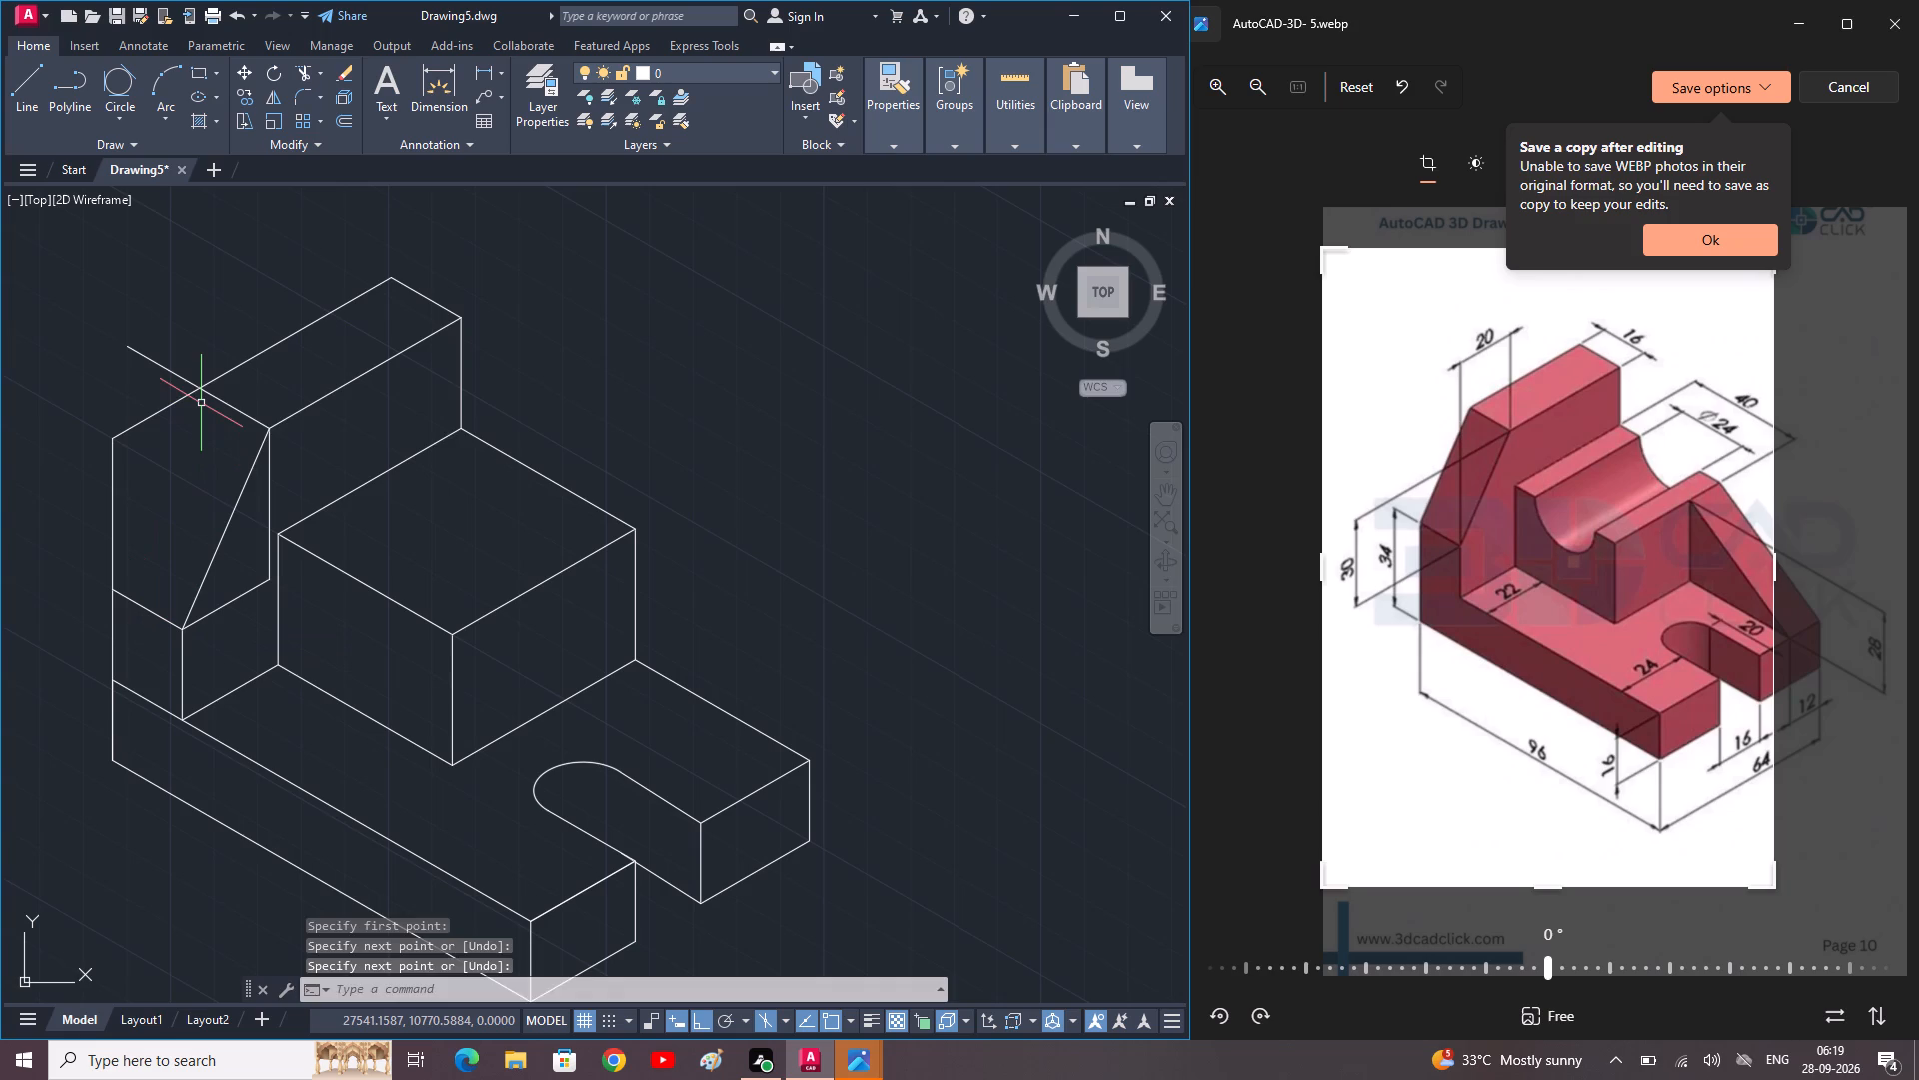
key(space)
click(198, 391)
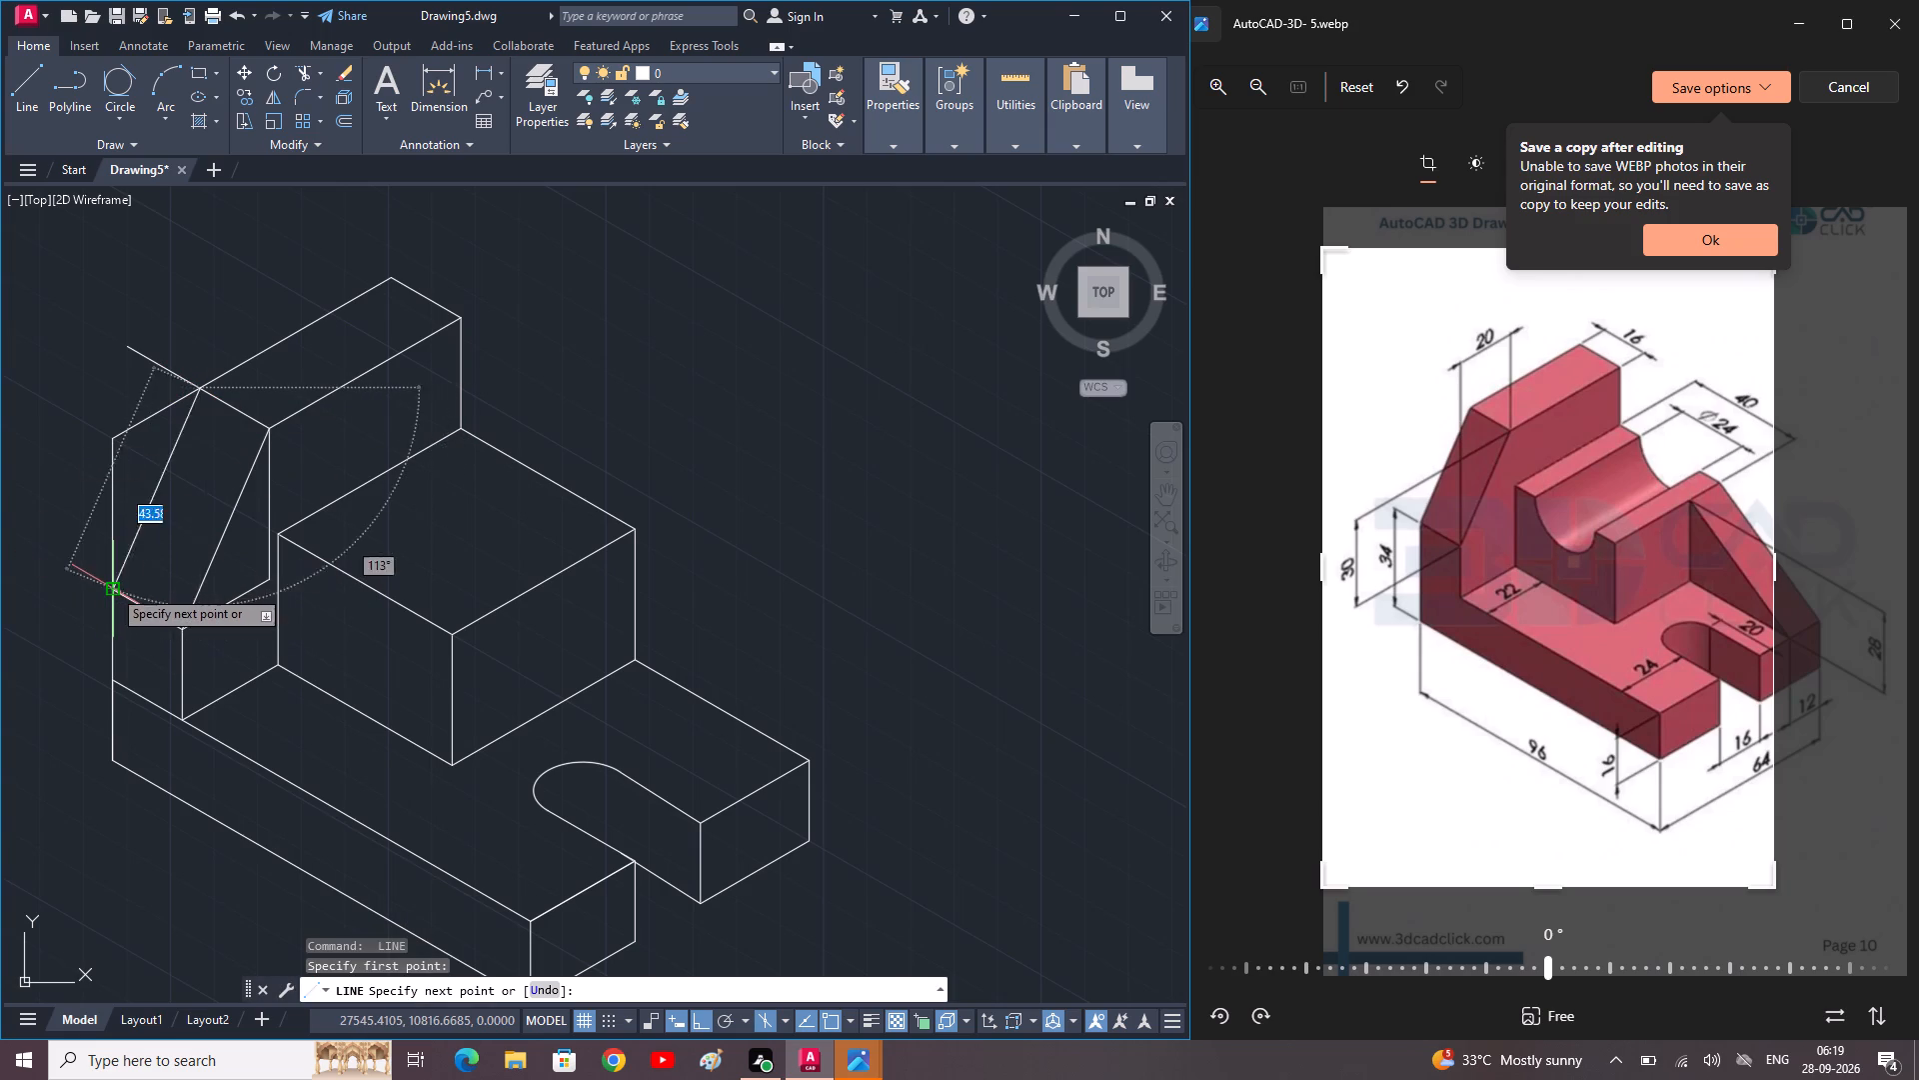
click(112, 588)
key(space)
Trim the wall's outer corner outside the chamfer and the overshoot of the line across its top face.
text(tr)
key(space)
drag(151, 452, 114, 462)
drag(140, 404, 110, 488)
drag(182, 345, 131, 408)
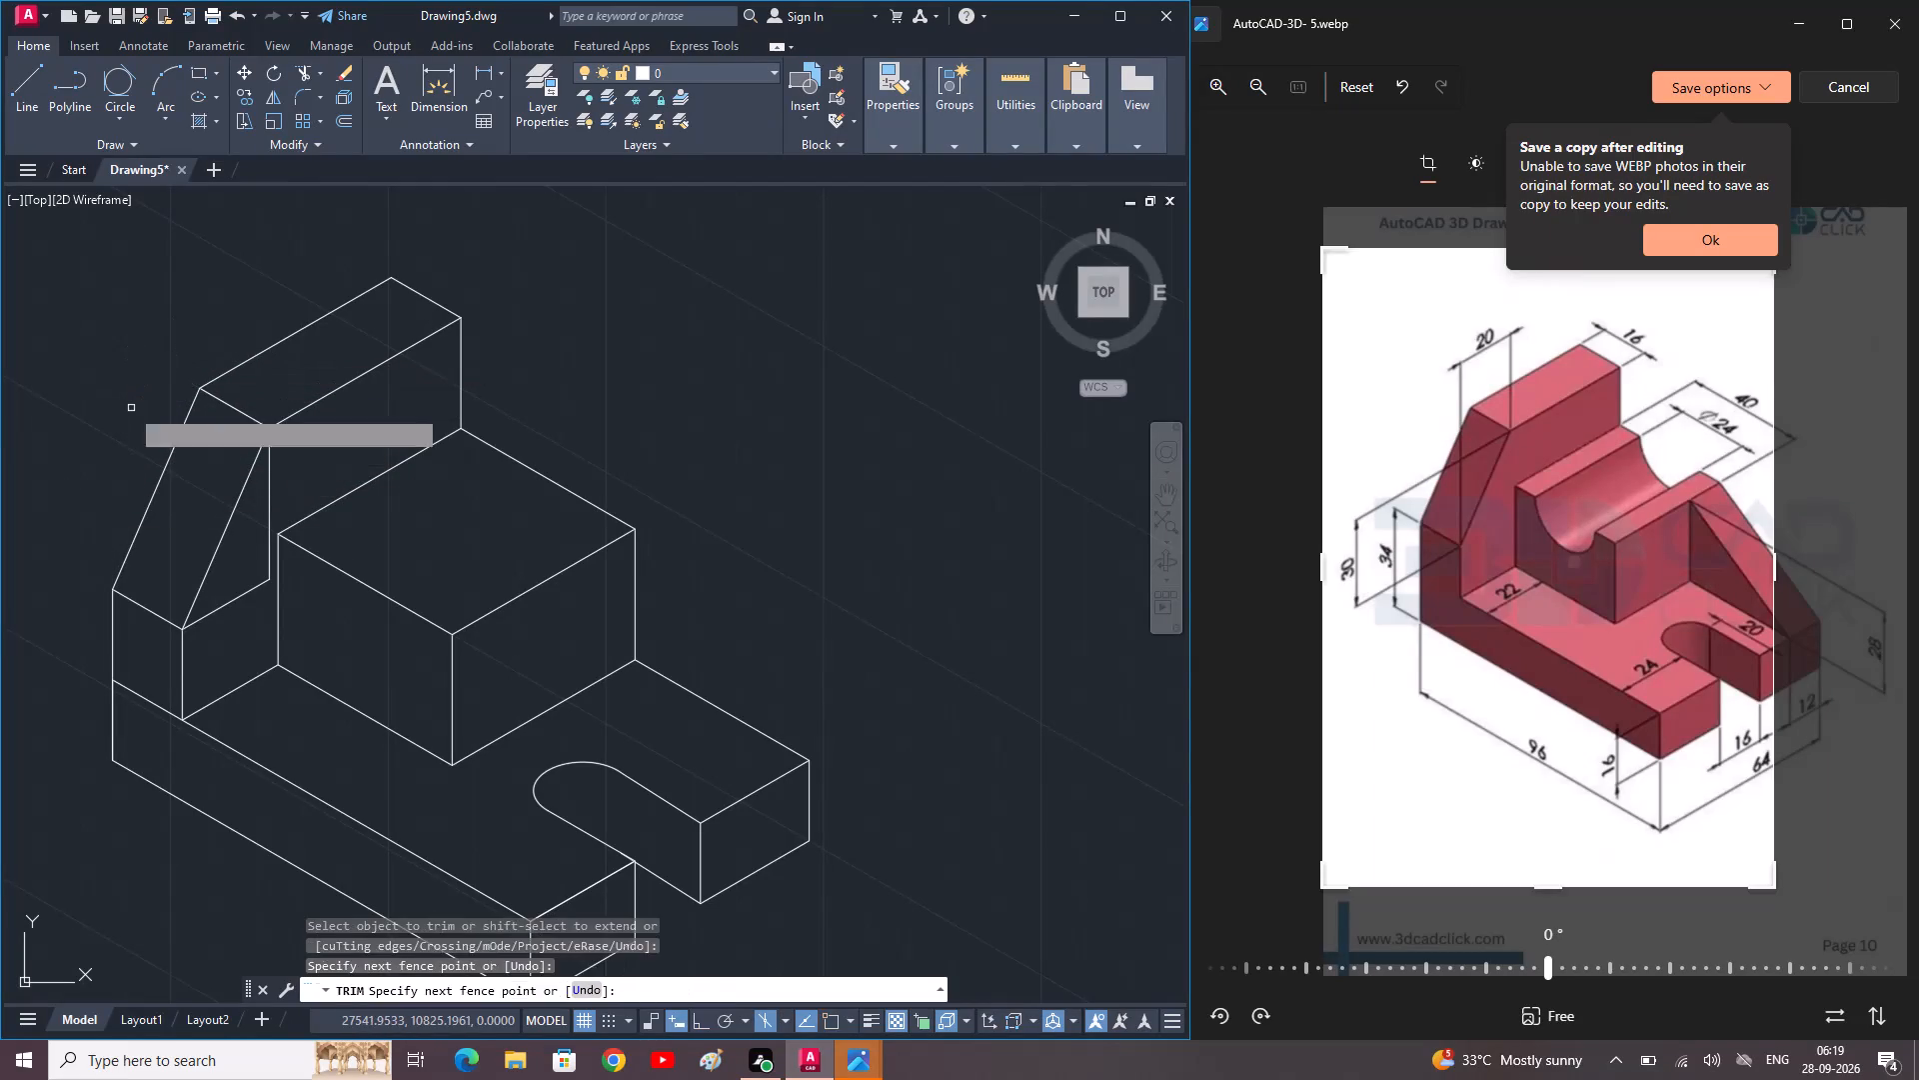
key(Escape)
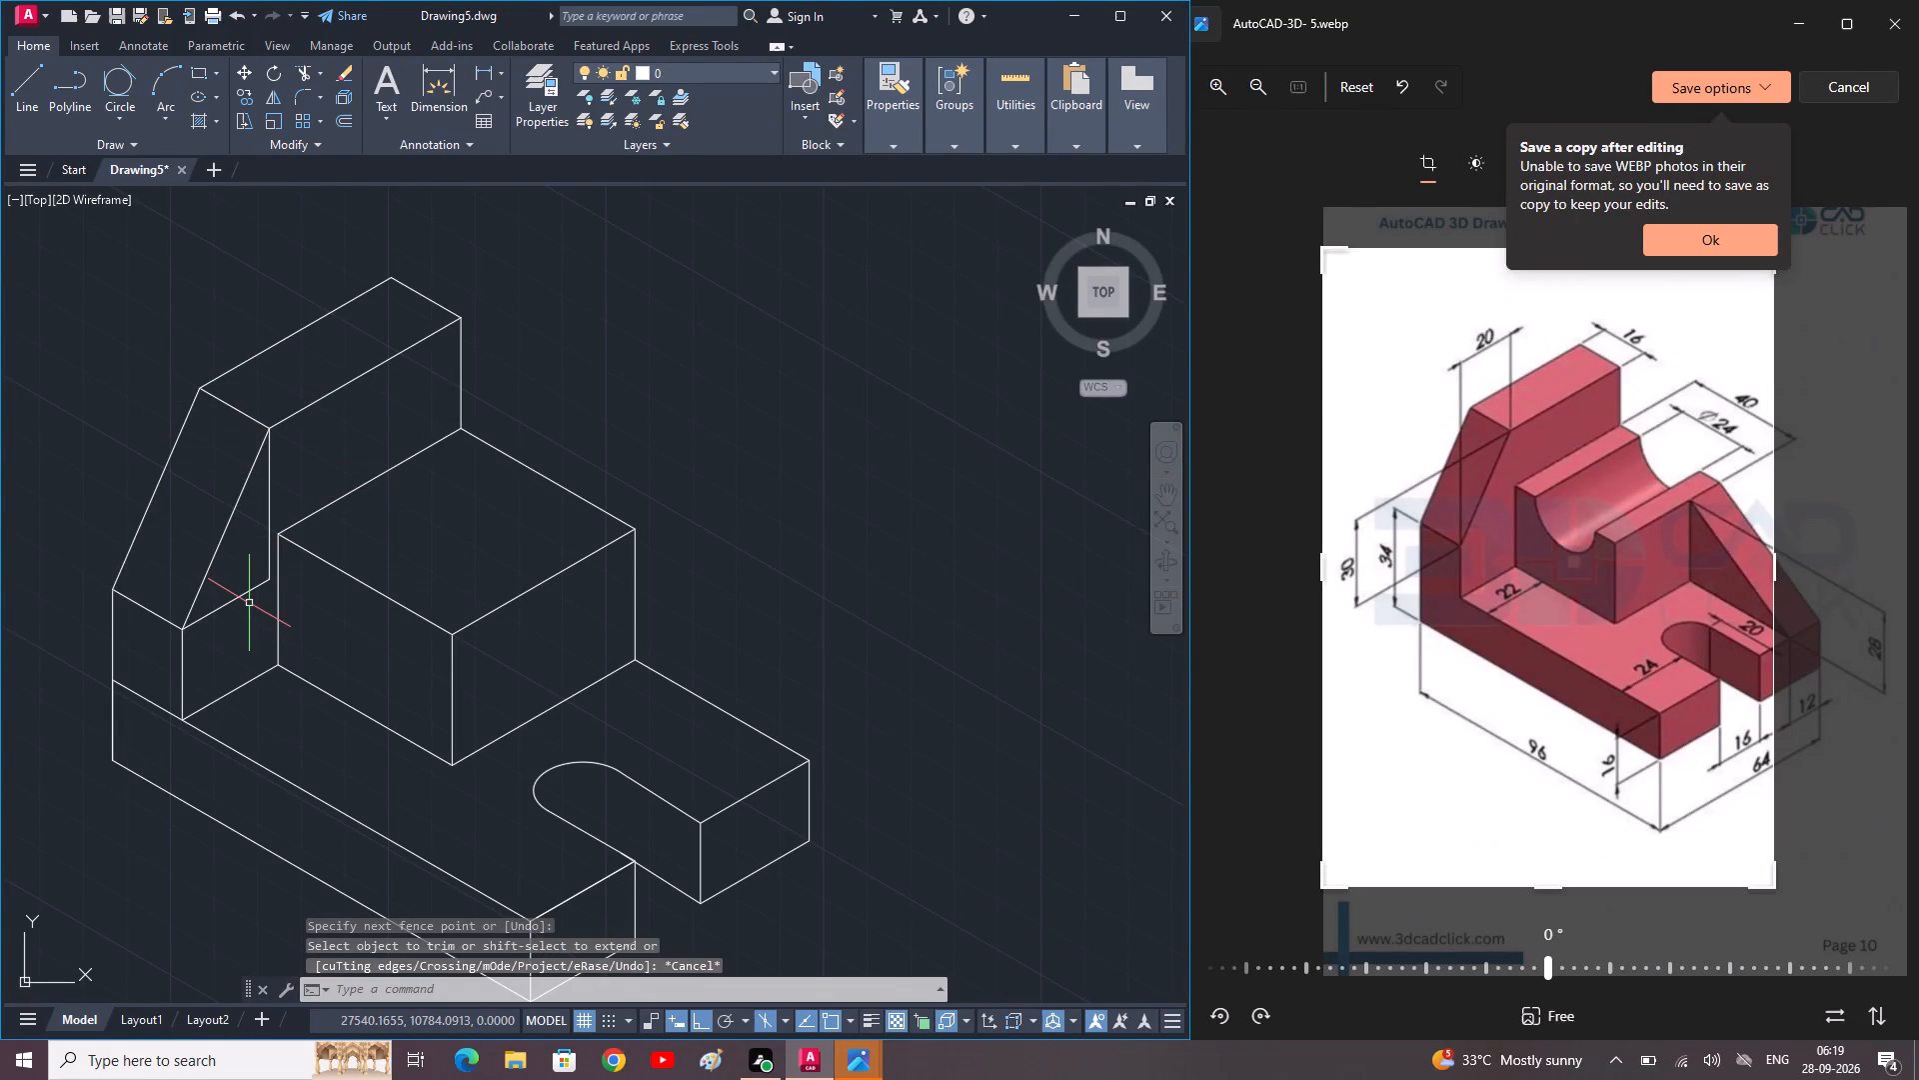
Delete the vertical and 20 mm construction lines behind the inner chamfer edge.
click(270, 501)
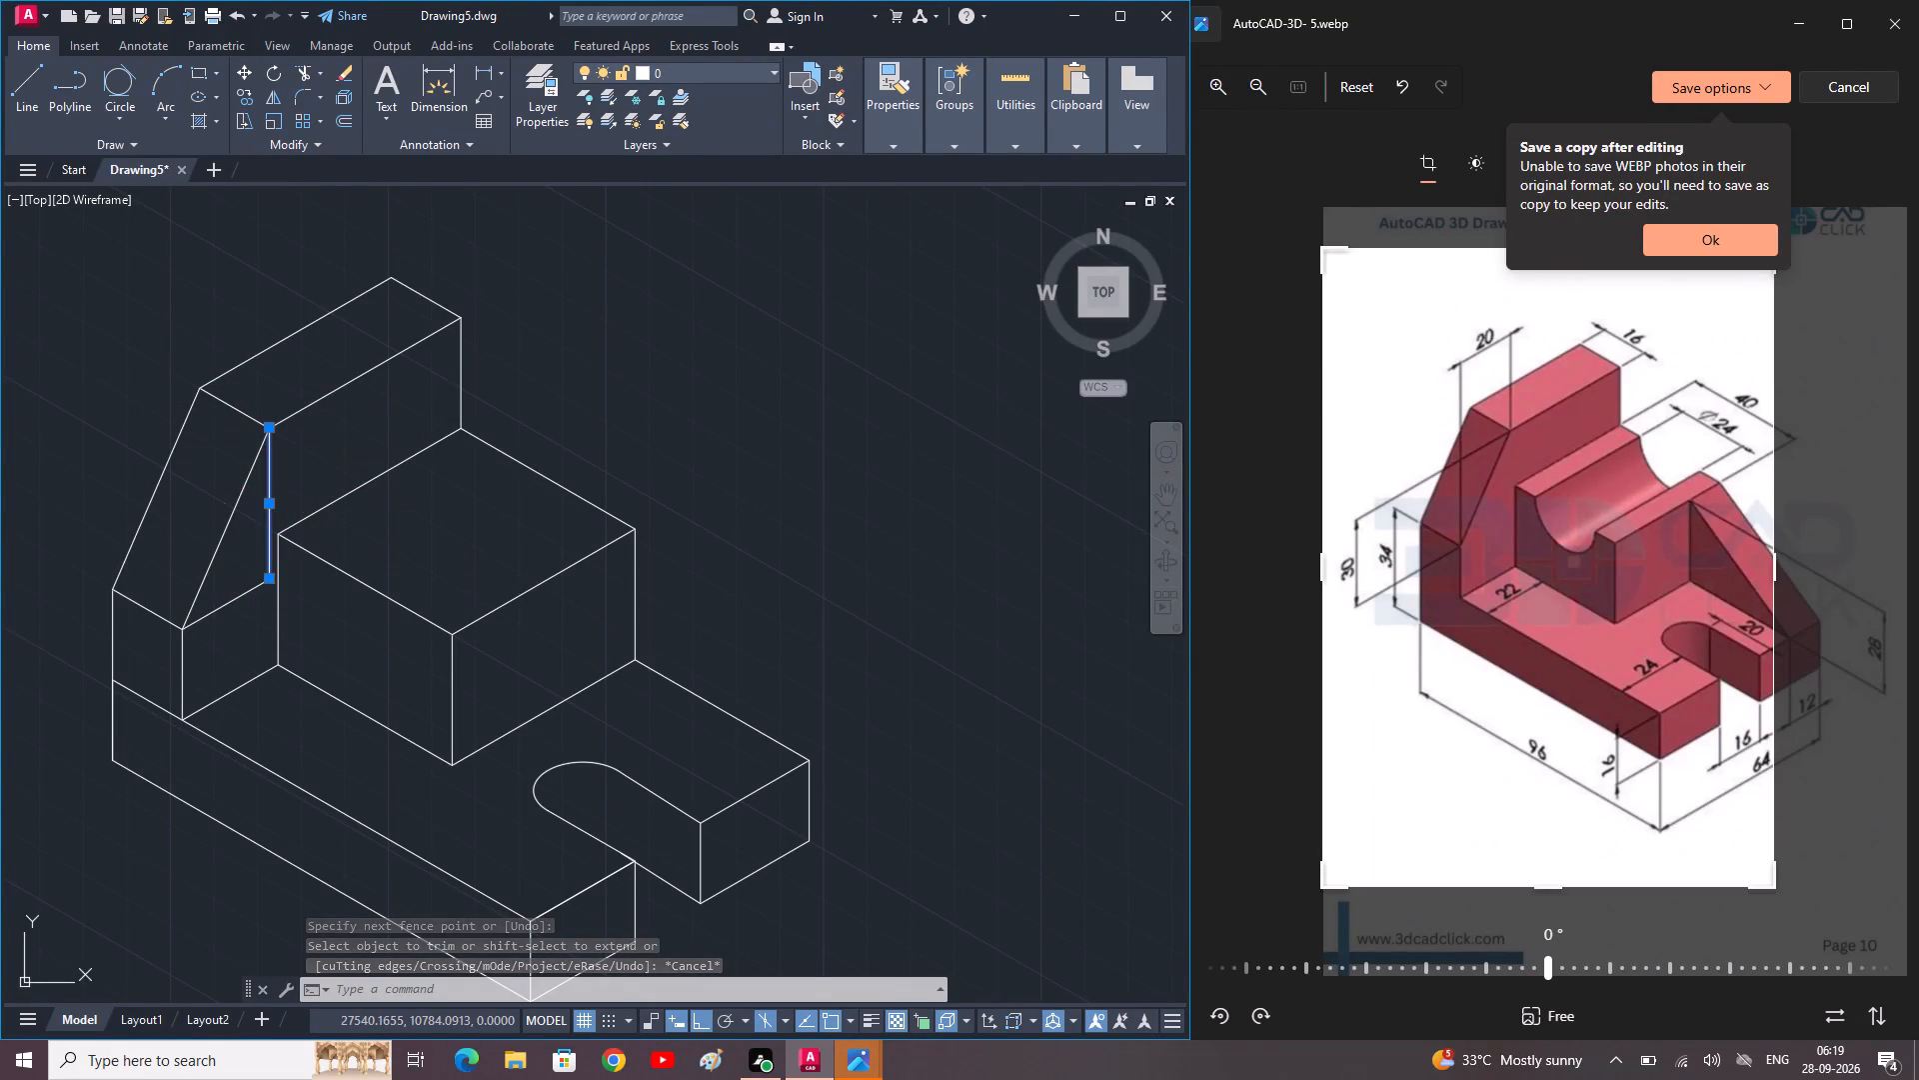
click(230, 604)
key(Delete)
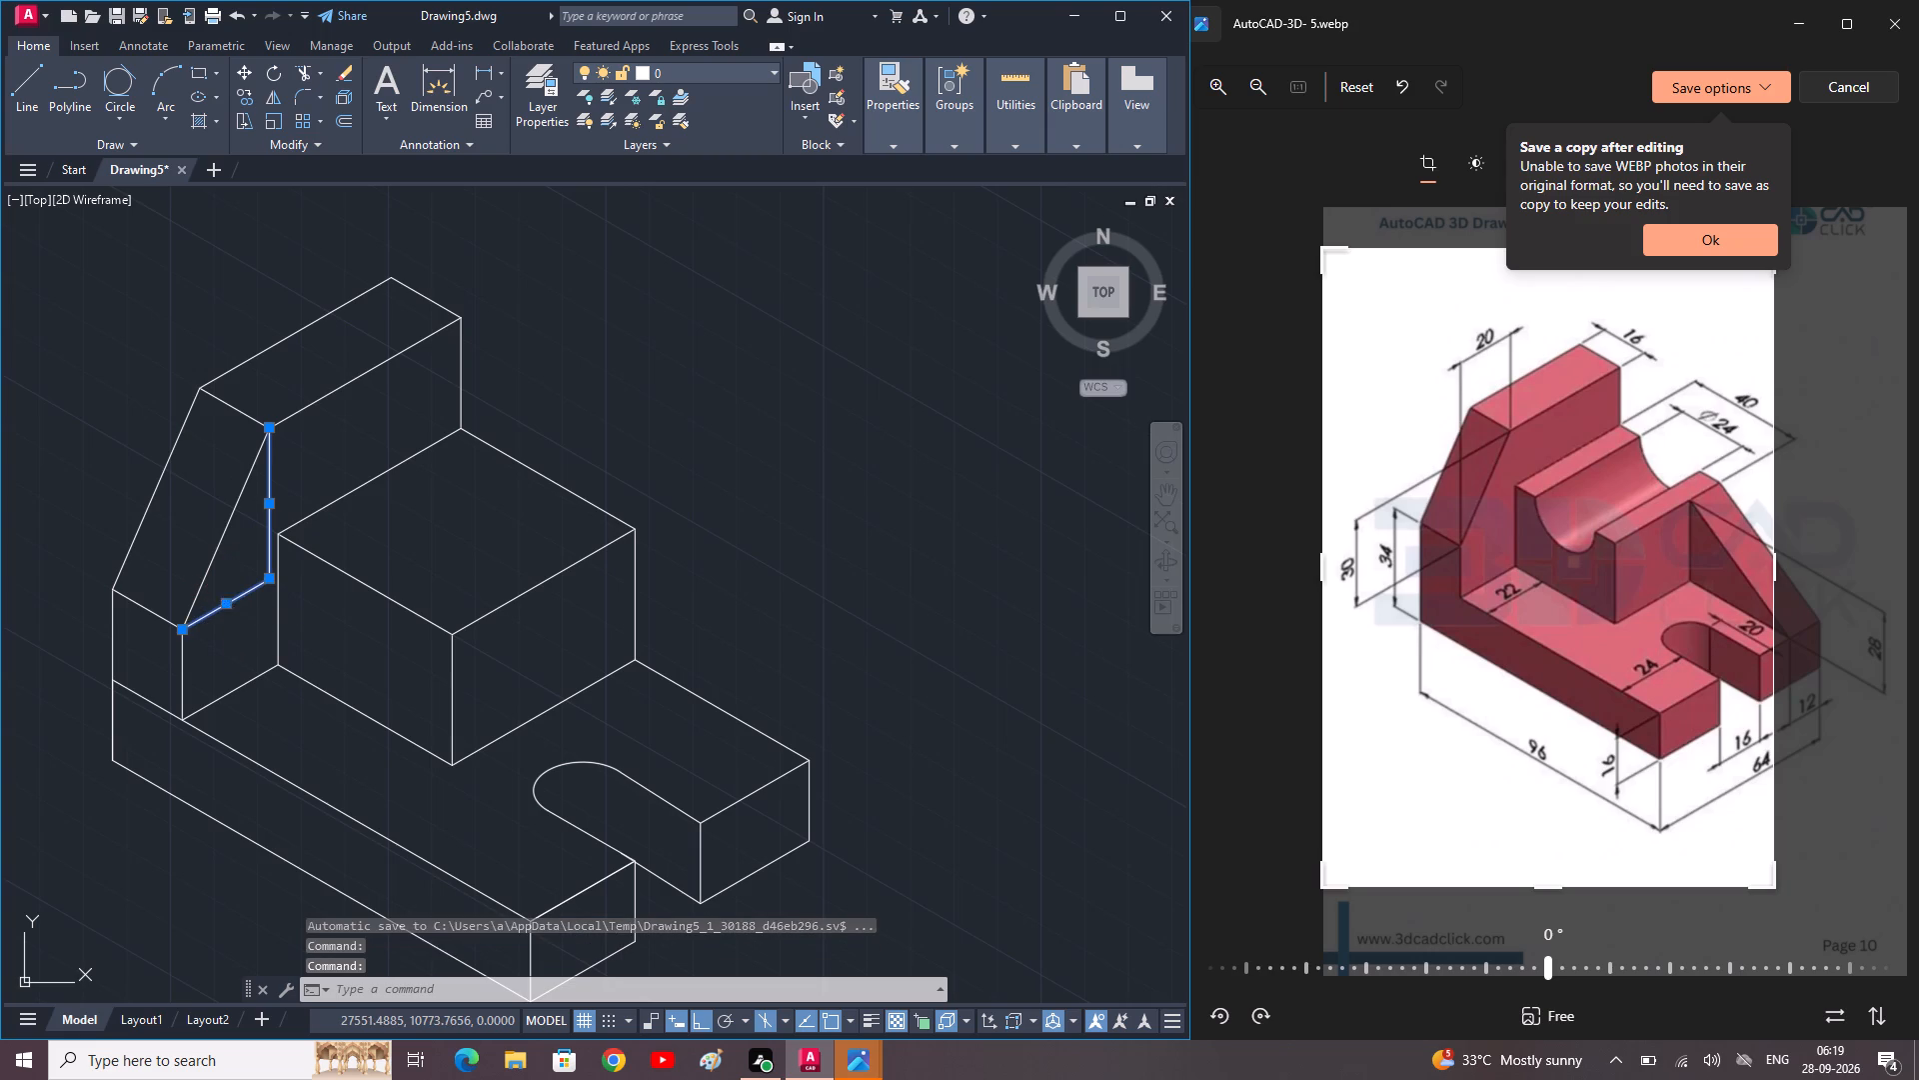
Draw a 20 mm line along the block's far top edge from the wall-side corner, continuing partway across the top face towards the front.
middle_drag(262, 617, 61, 653)
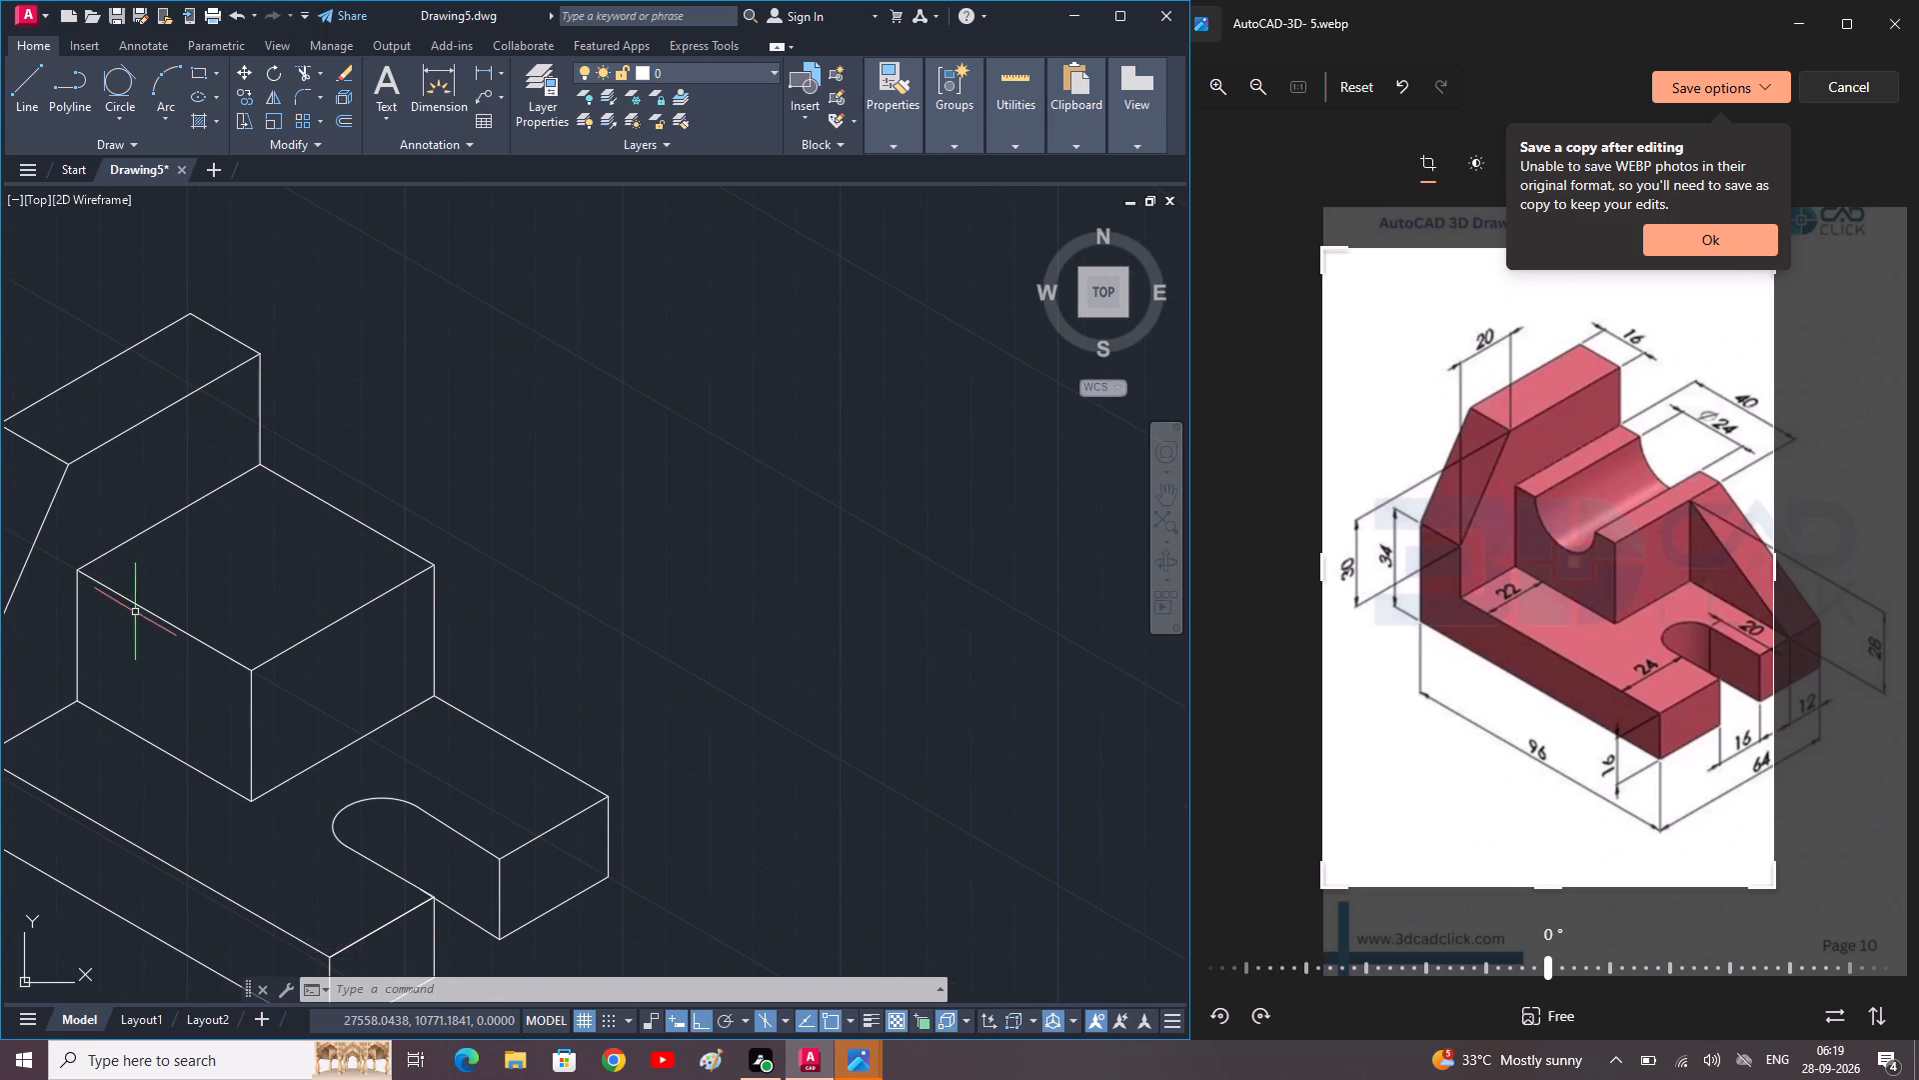
key(l)
key(space)
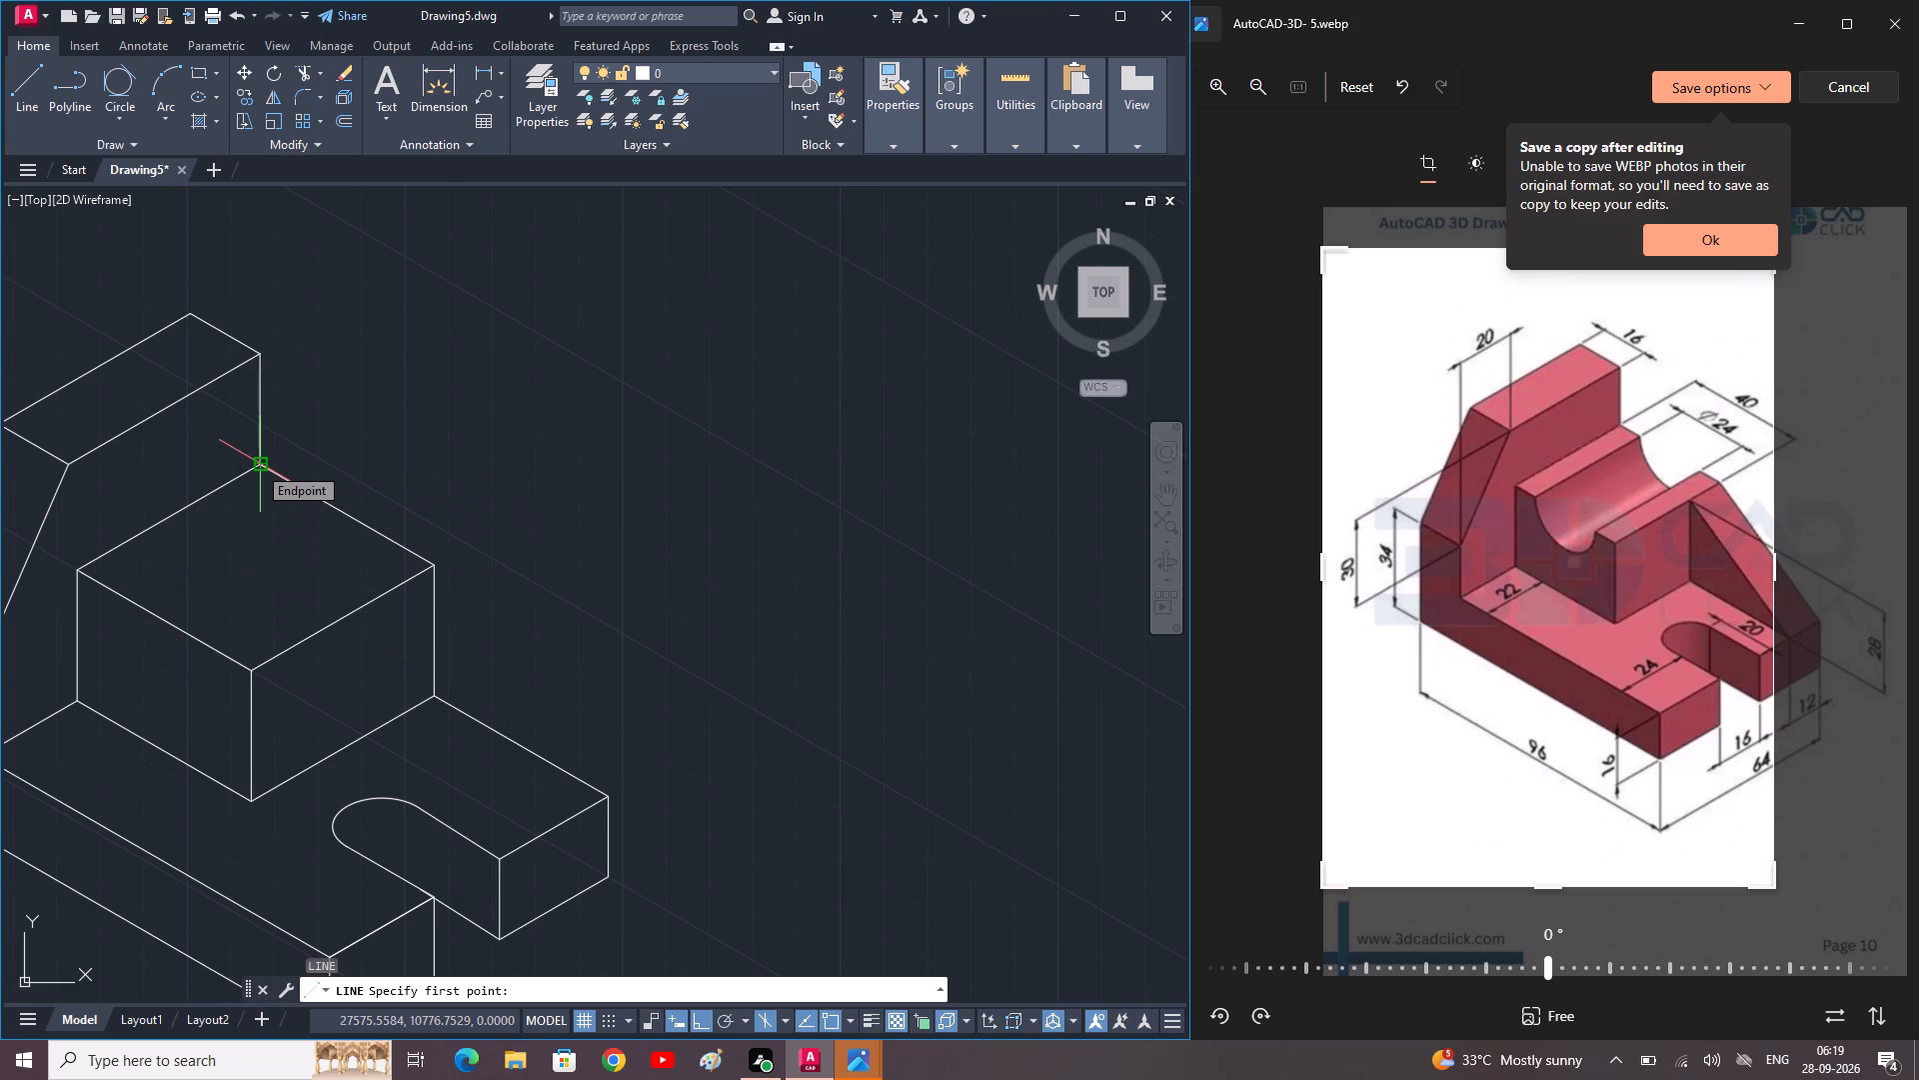
click(257, 465)
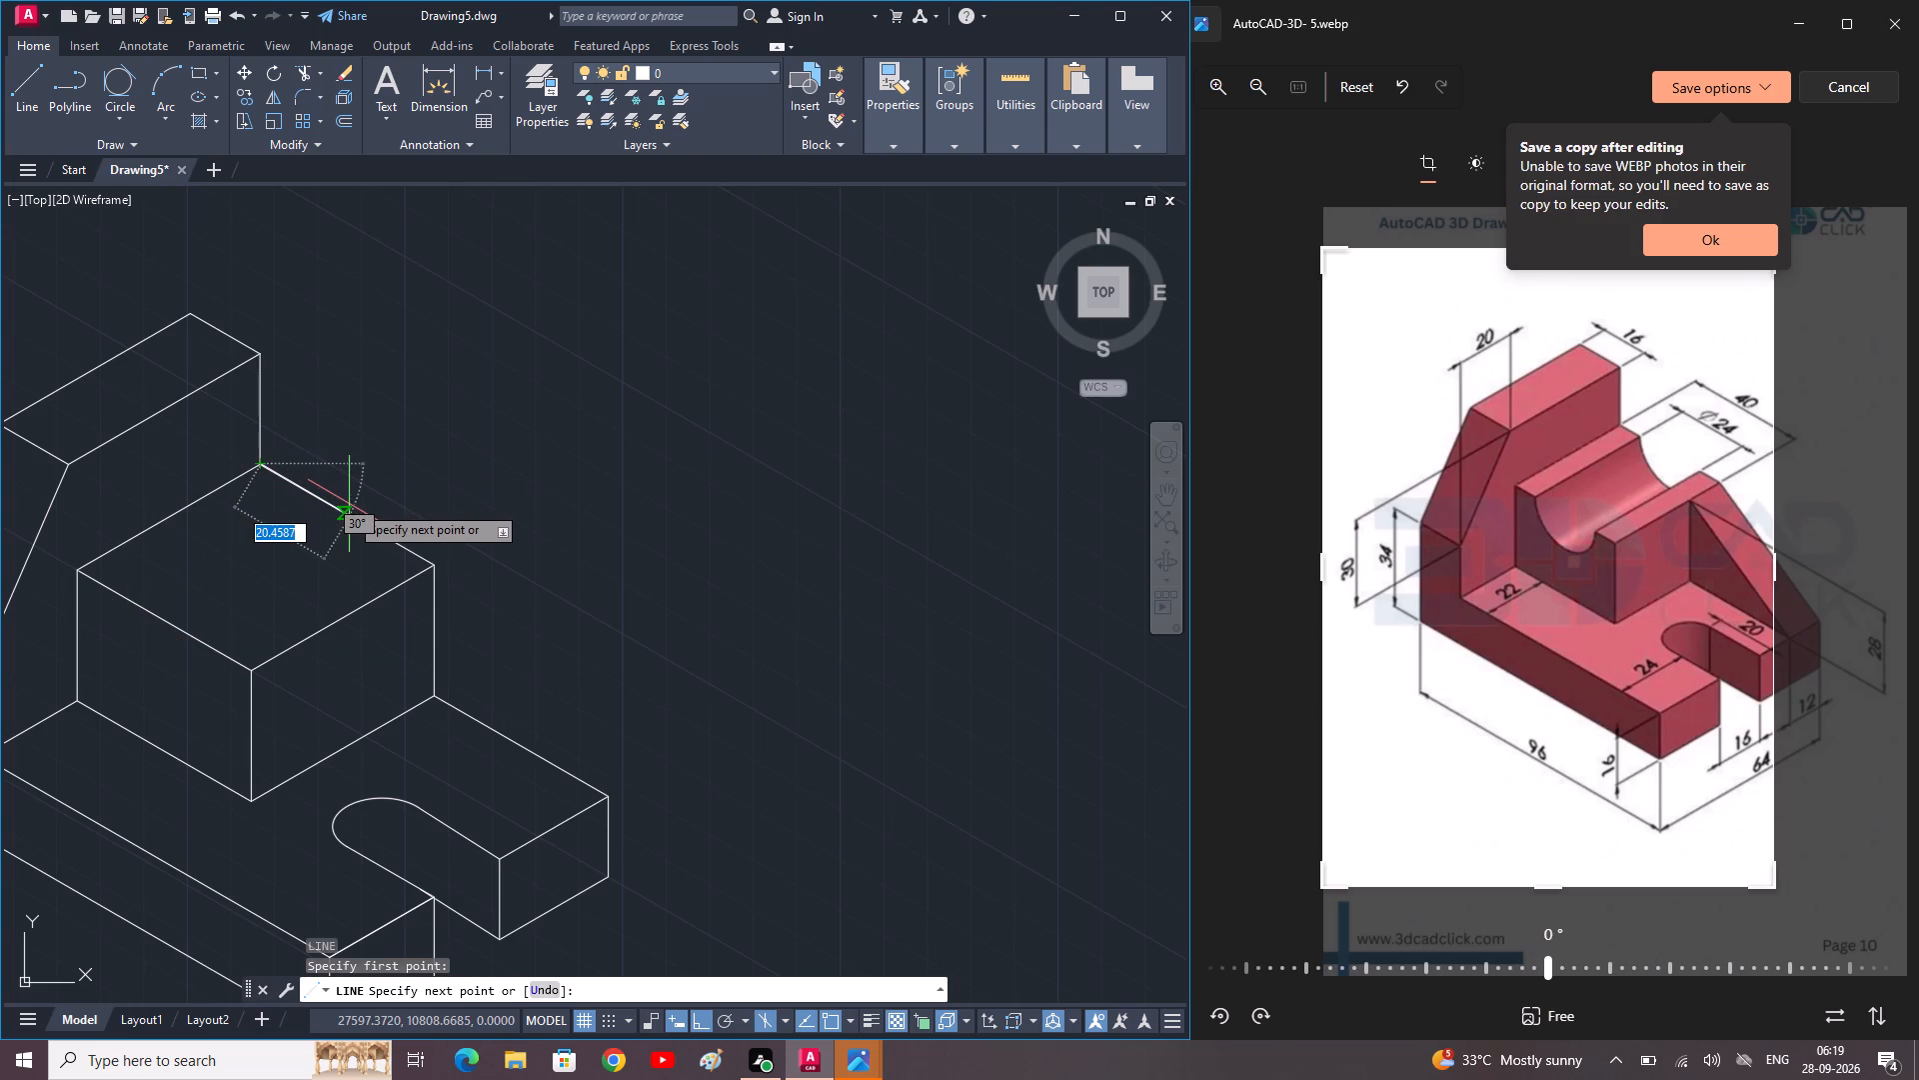
text(20)
key(Return)
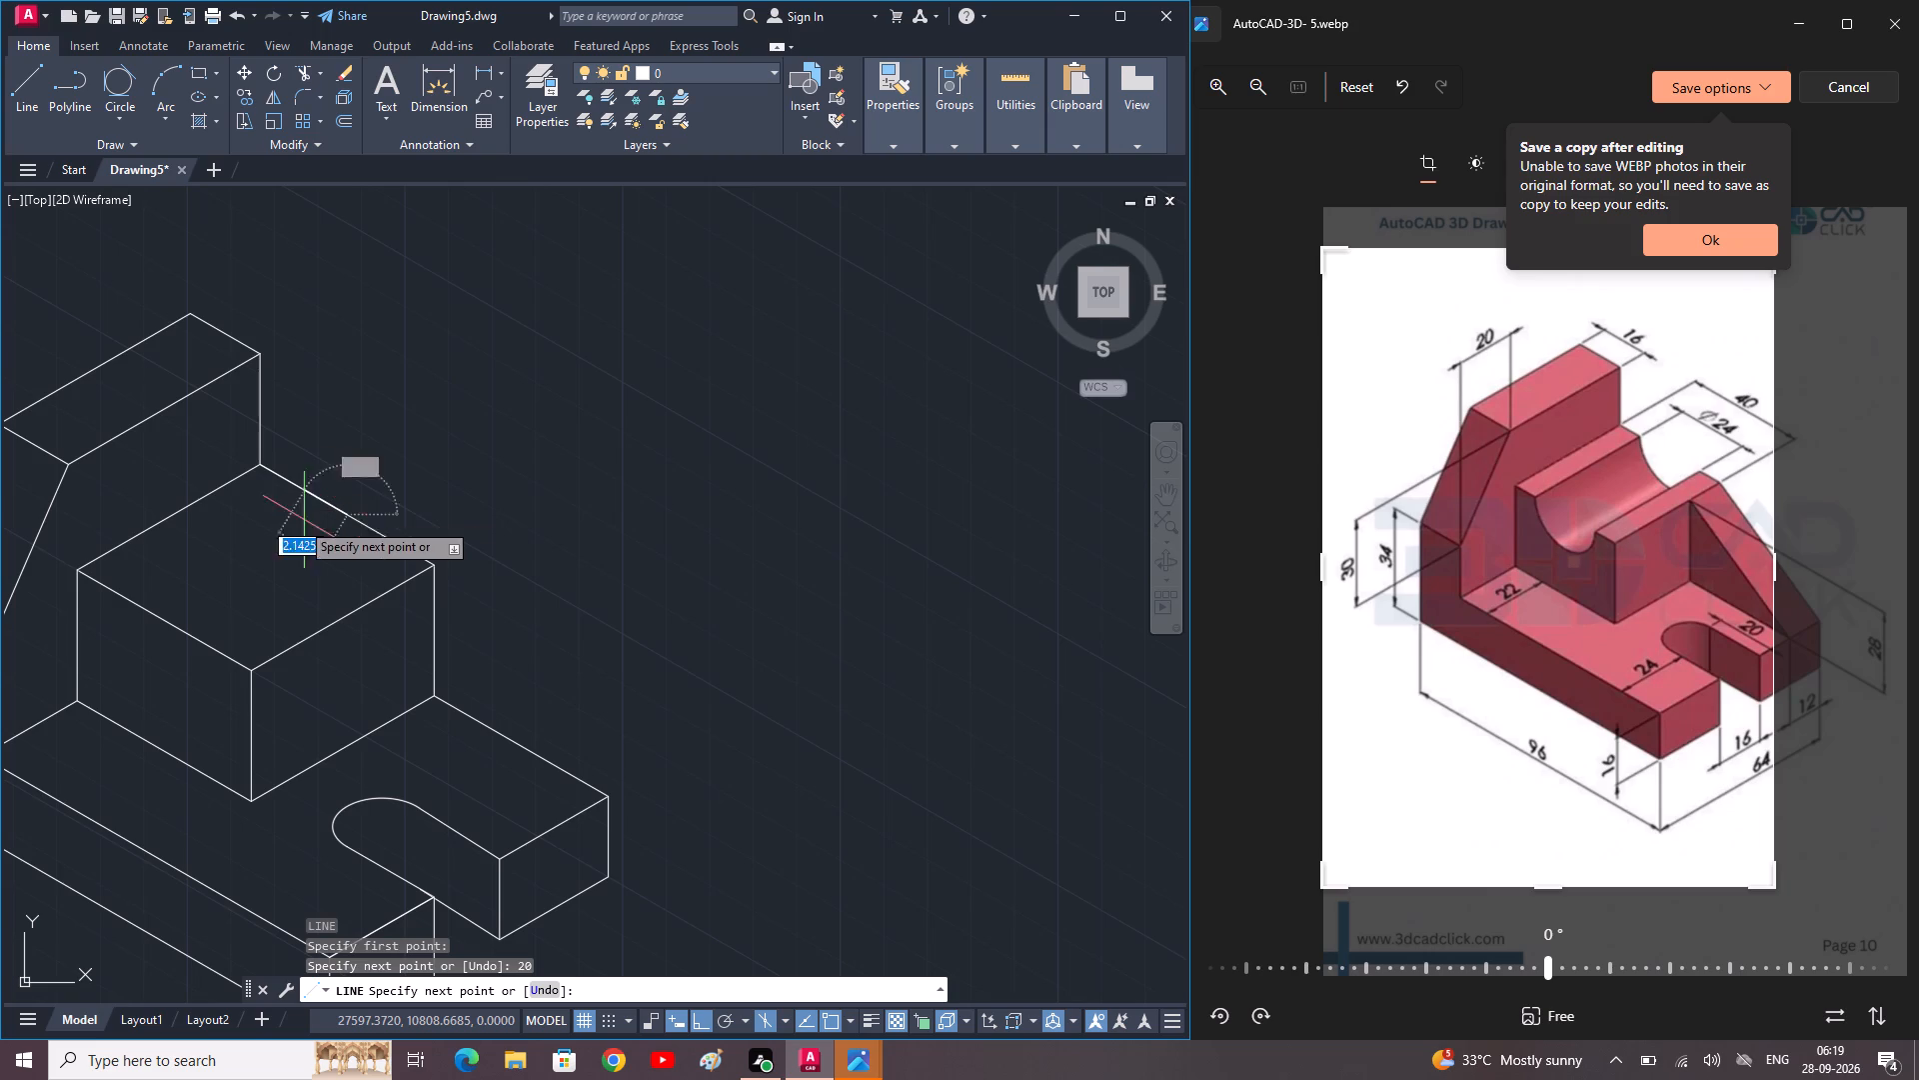
key(F5)
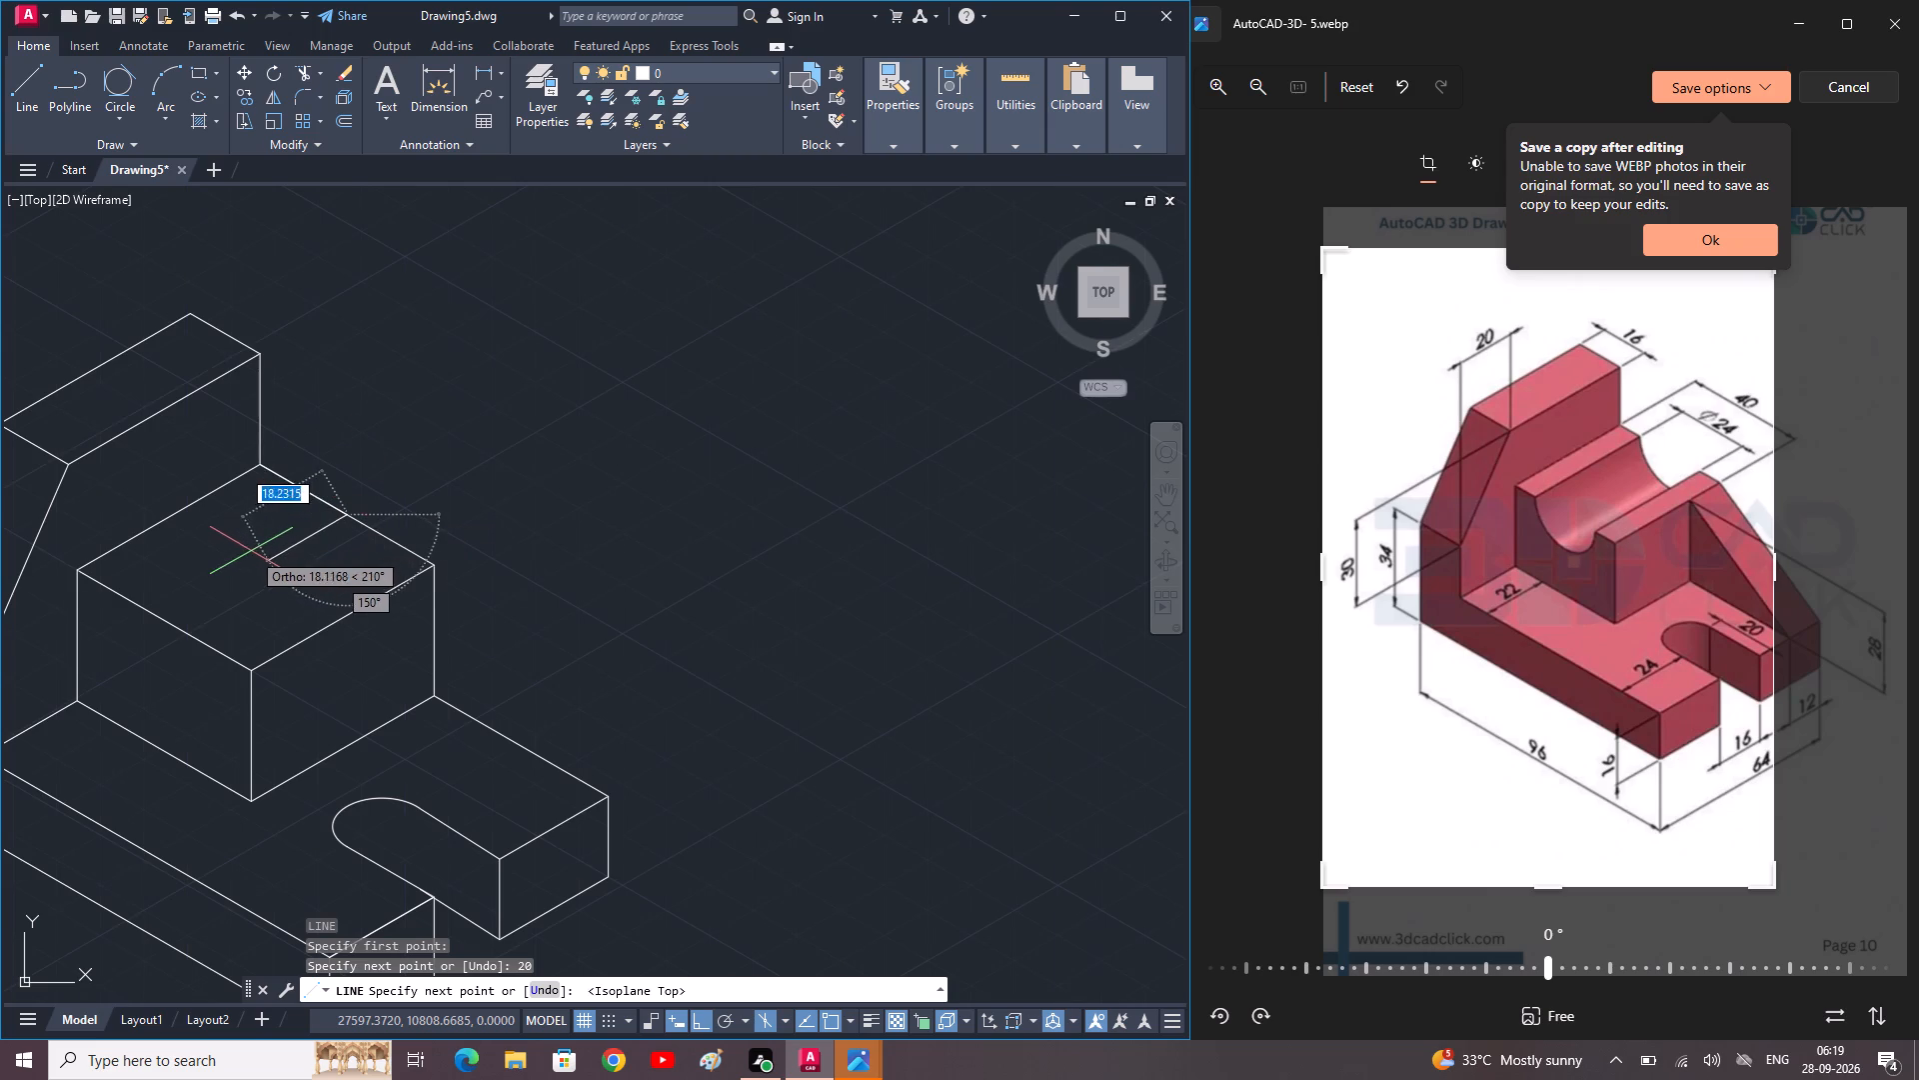
click(244, 556)
key(space)
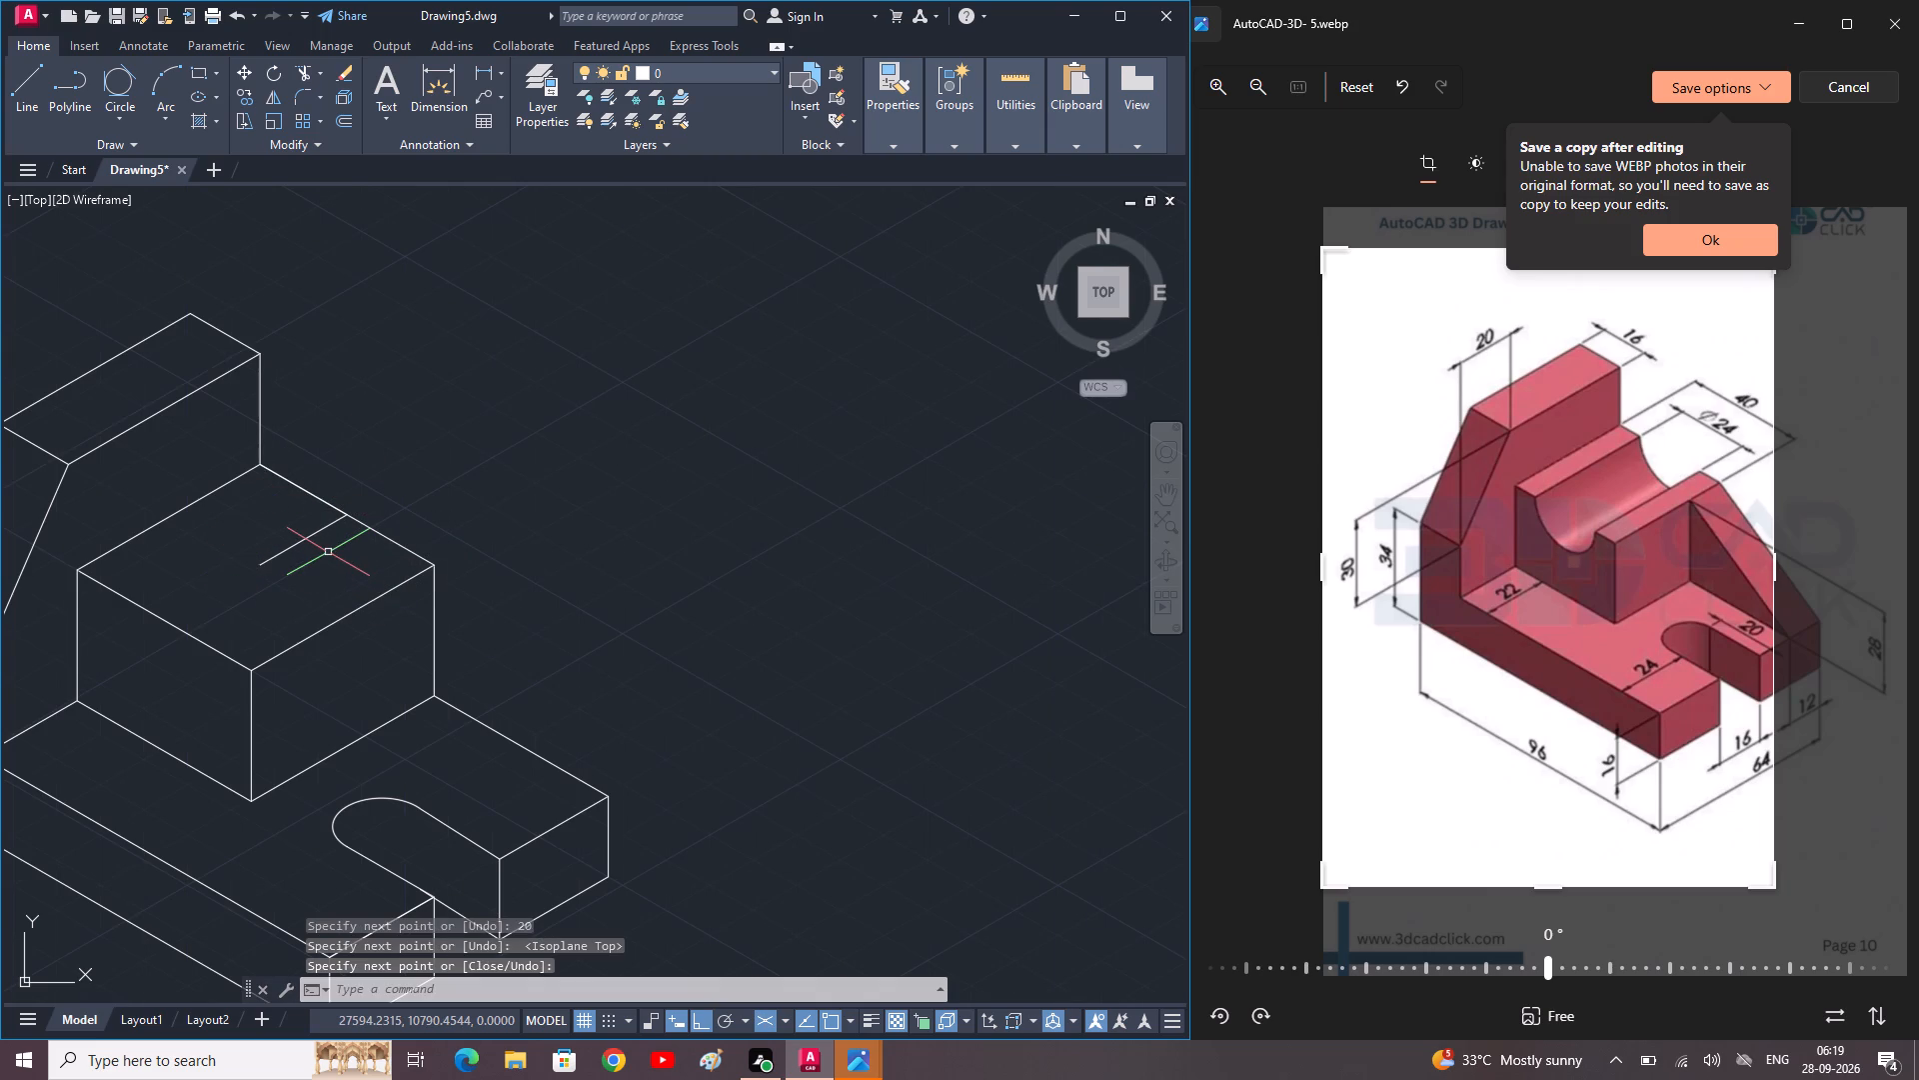
Draw a 24 mm diameter isocircle in the left isoplane, centred at the end of the 20 mm line on the block's far top edge.
text(el i)
key(space)
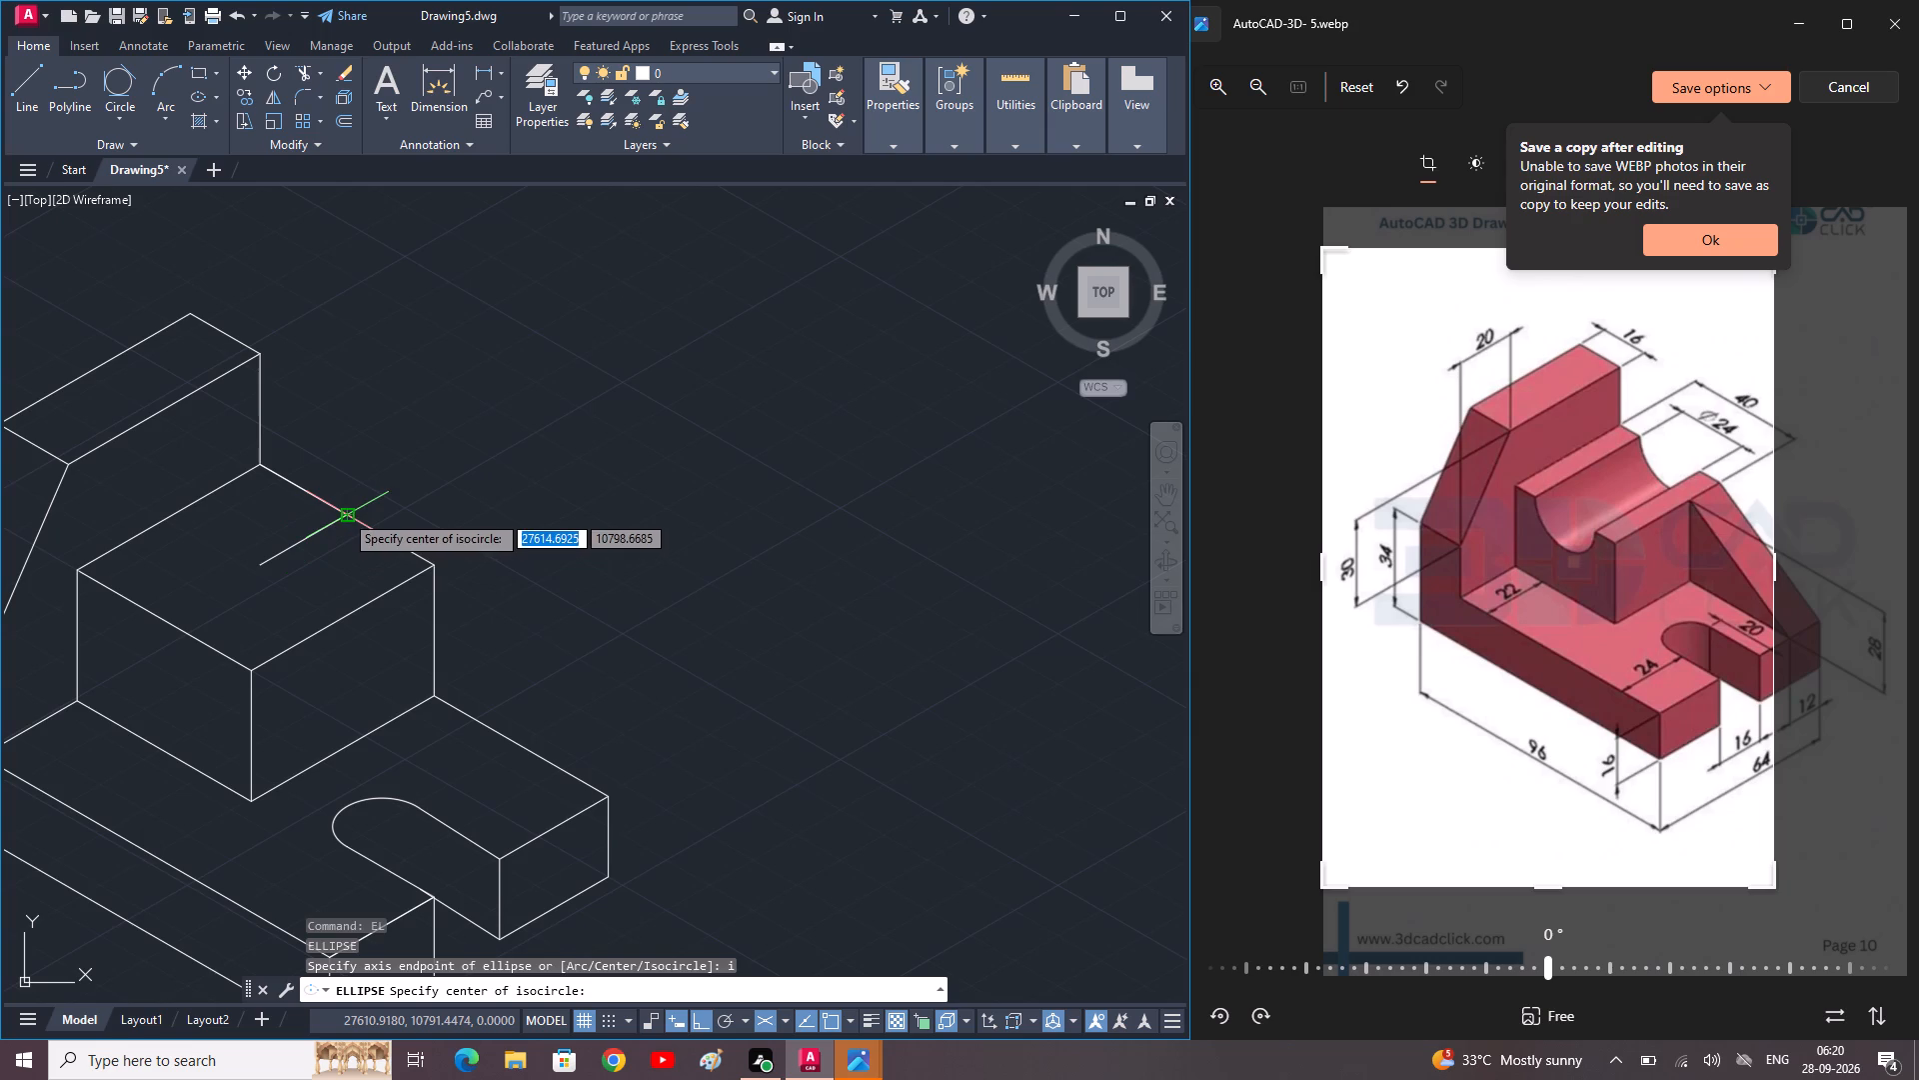
click(344, 513)
key(F5)
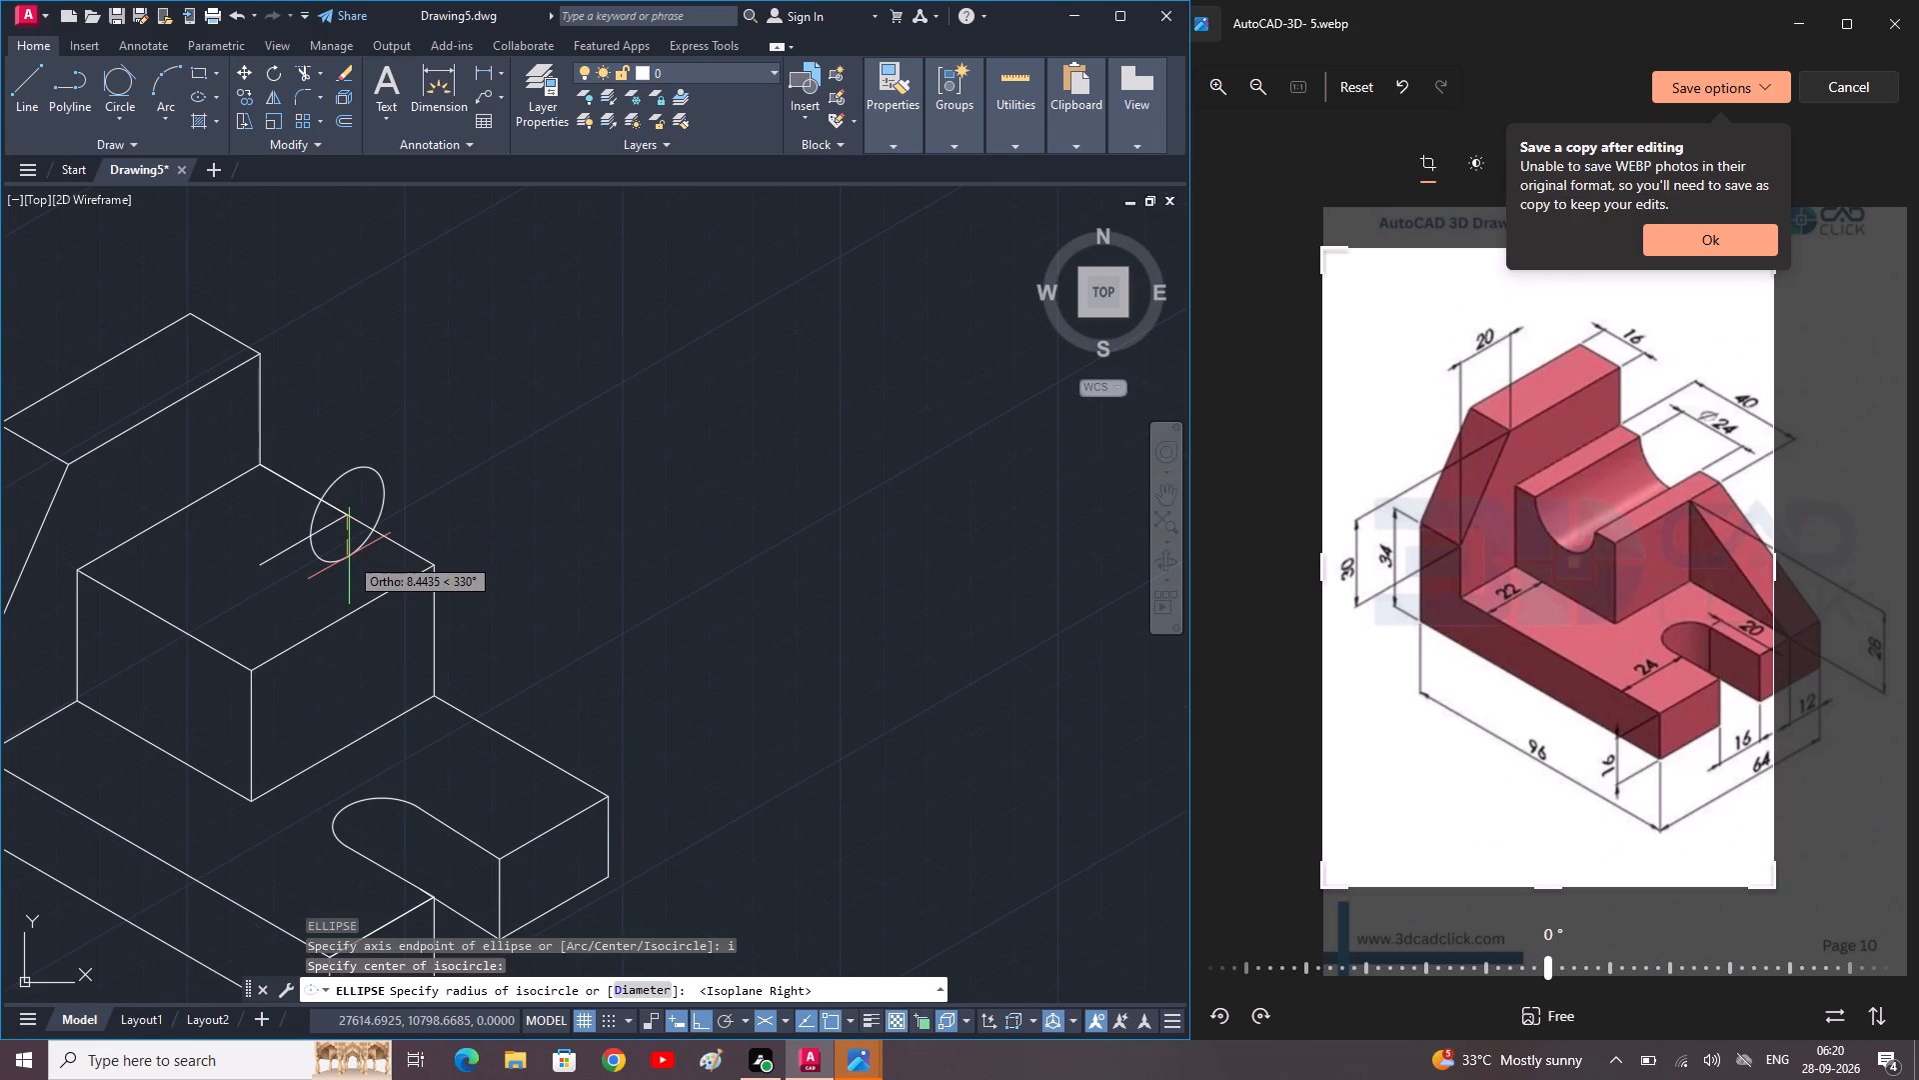
key(F5)
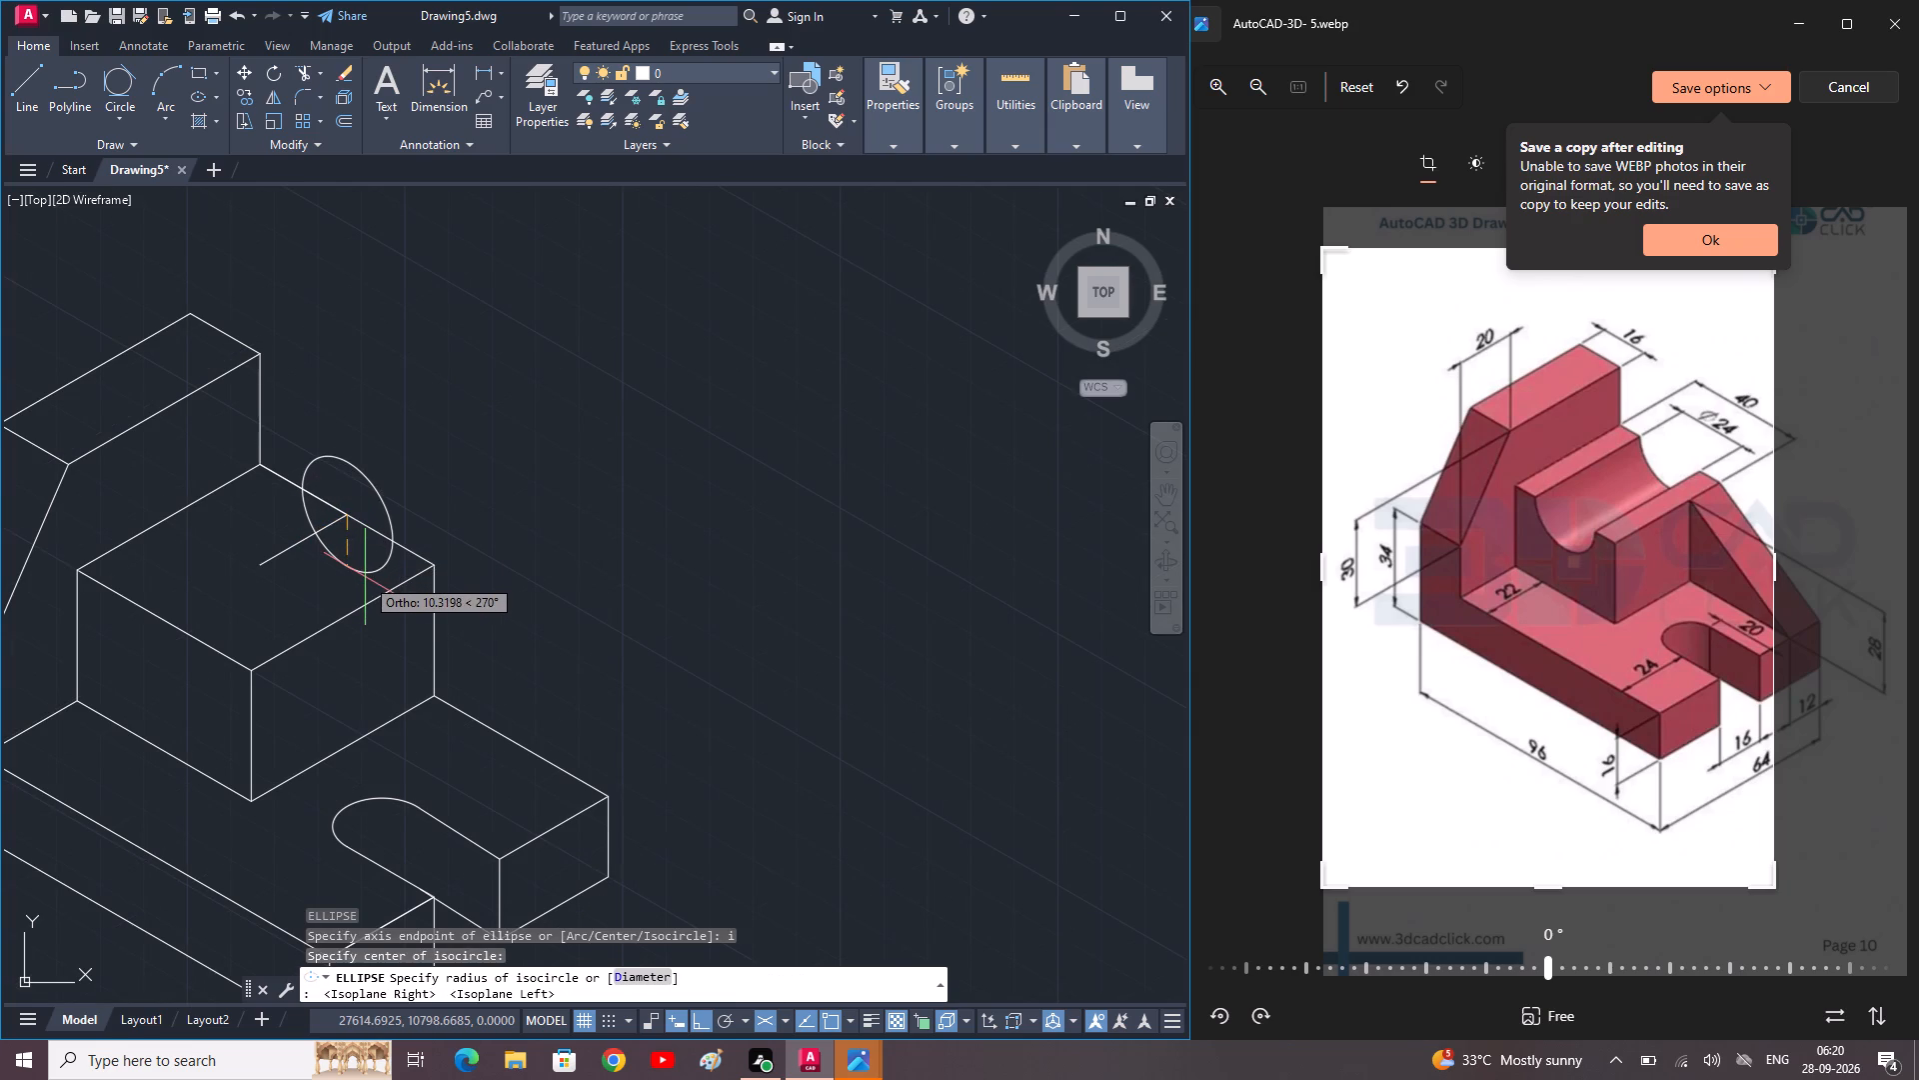
text(d)
key(space)
text(24)
key(Return)
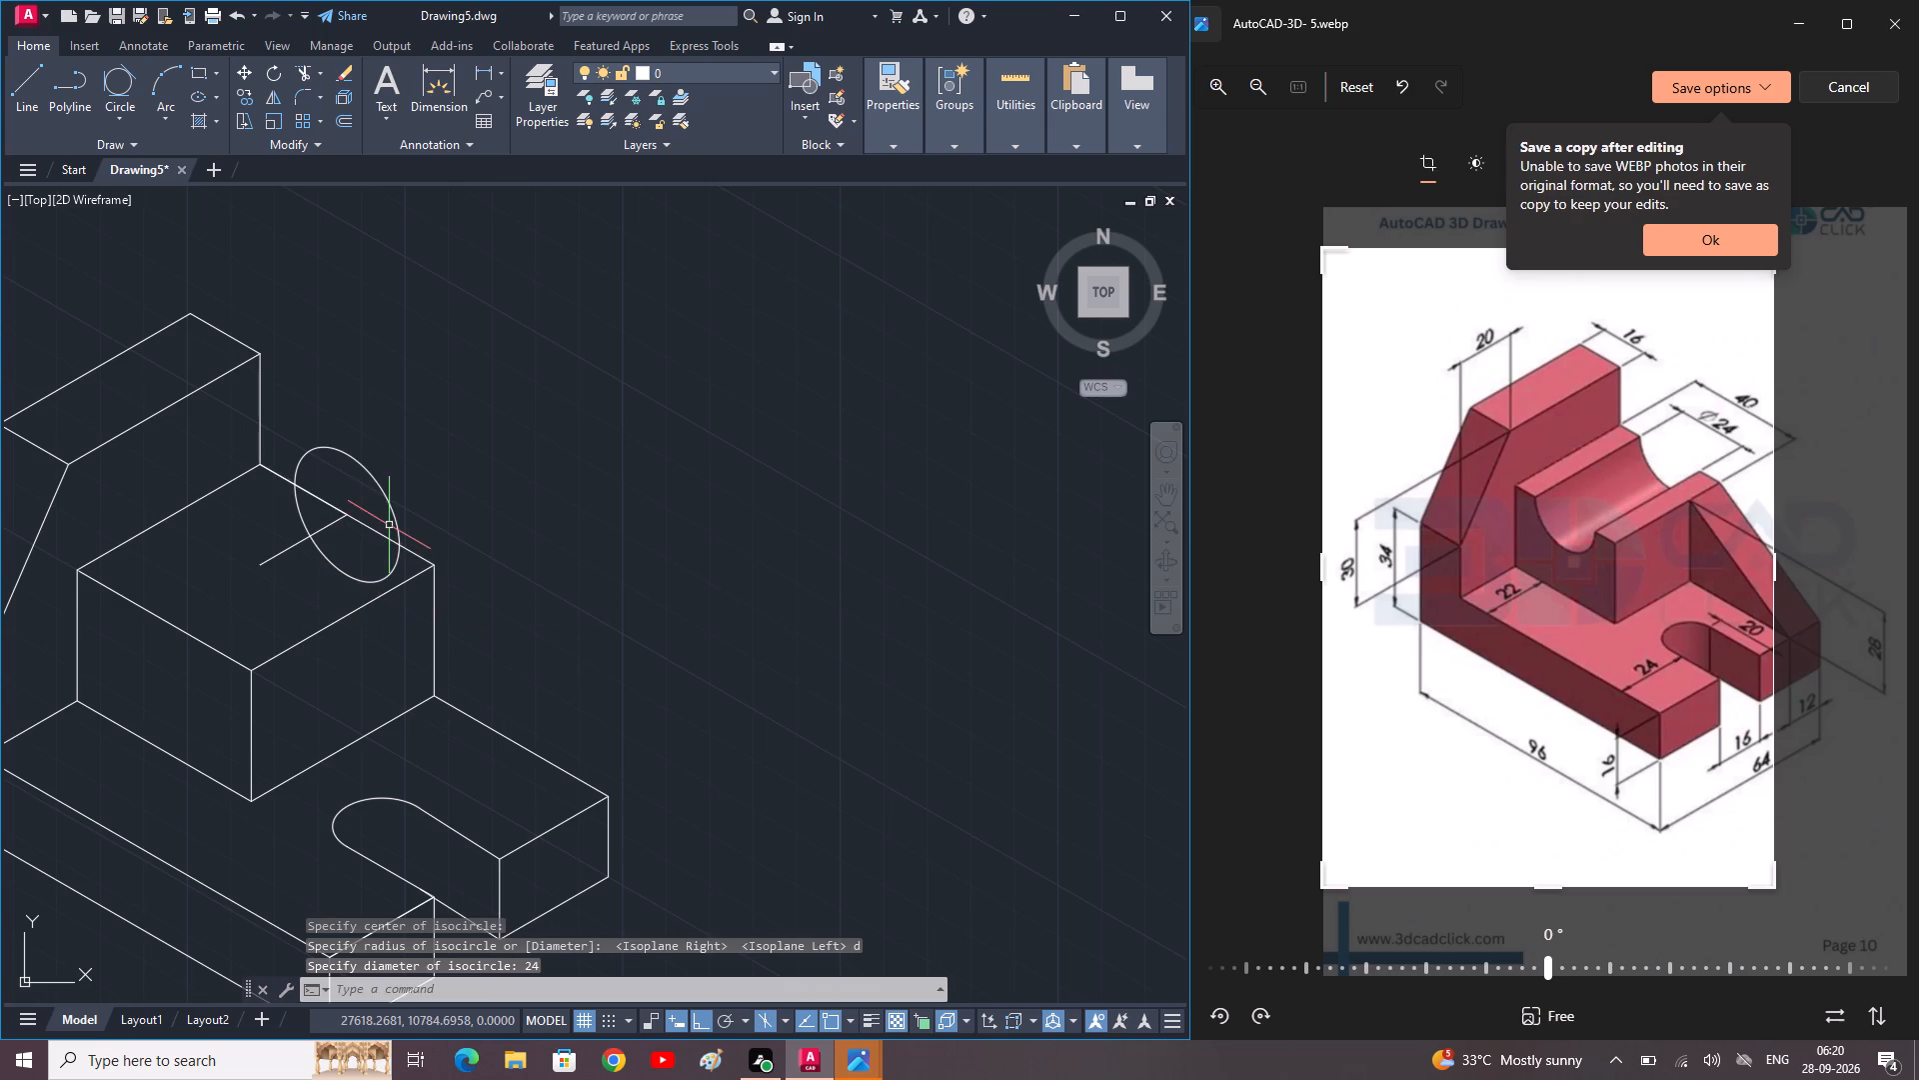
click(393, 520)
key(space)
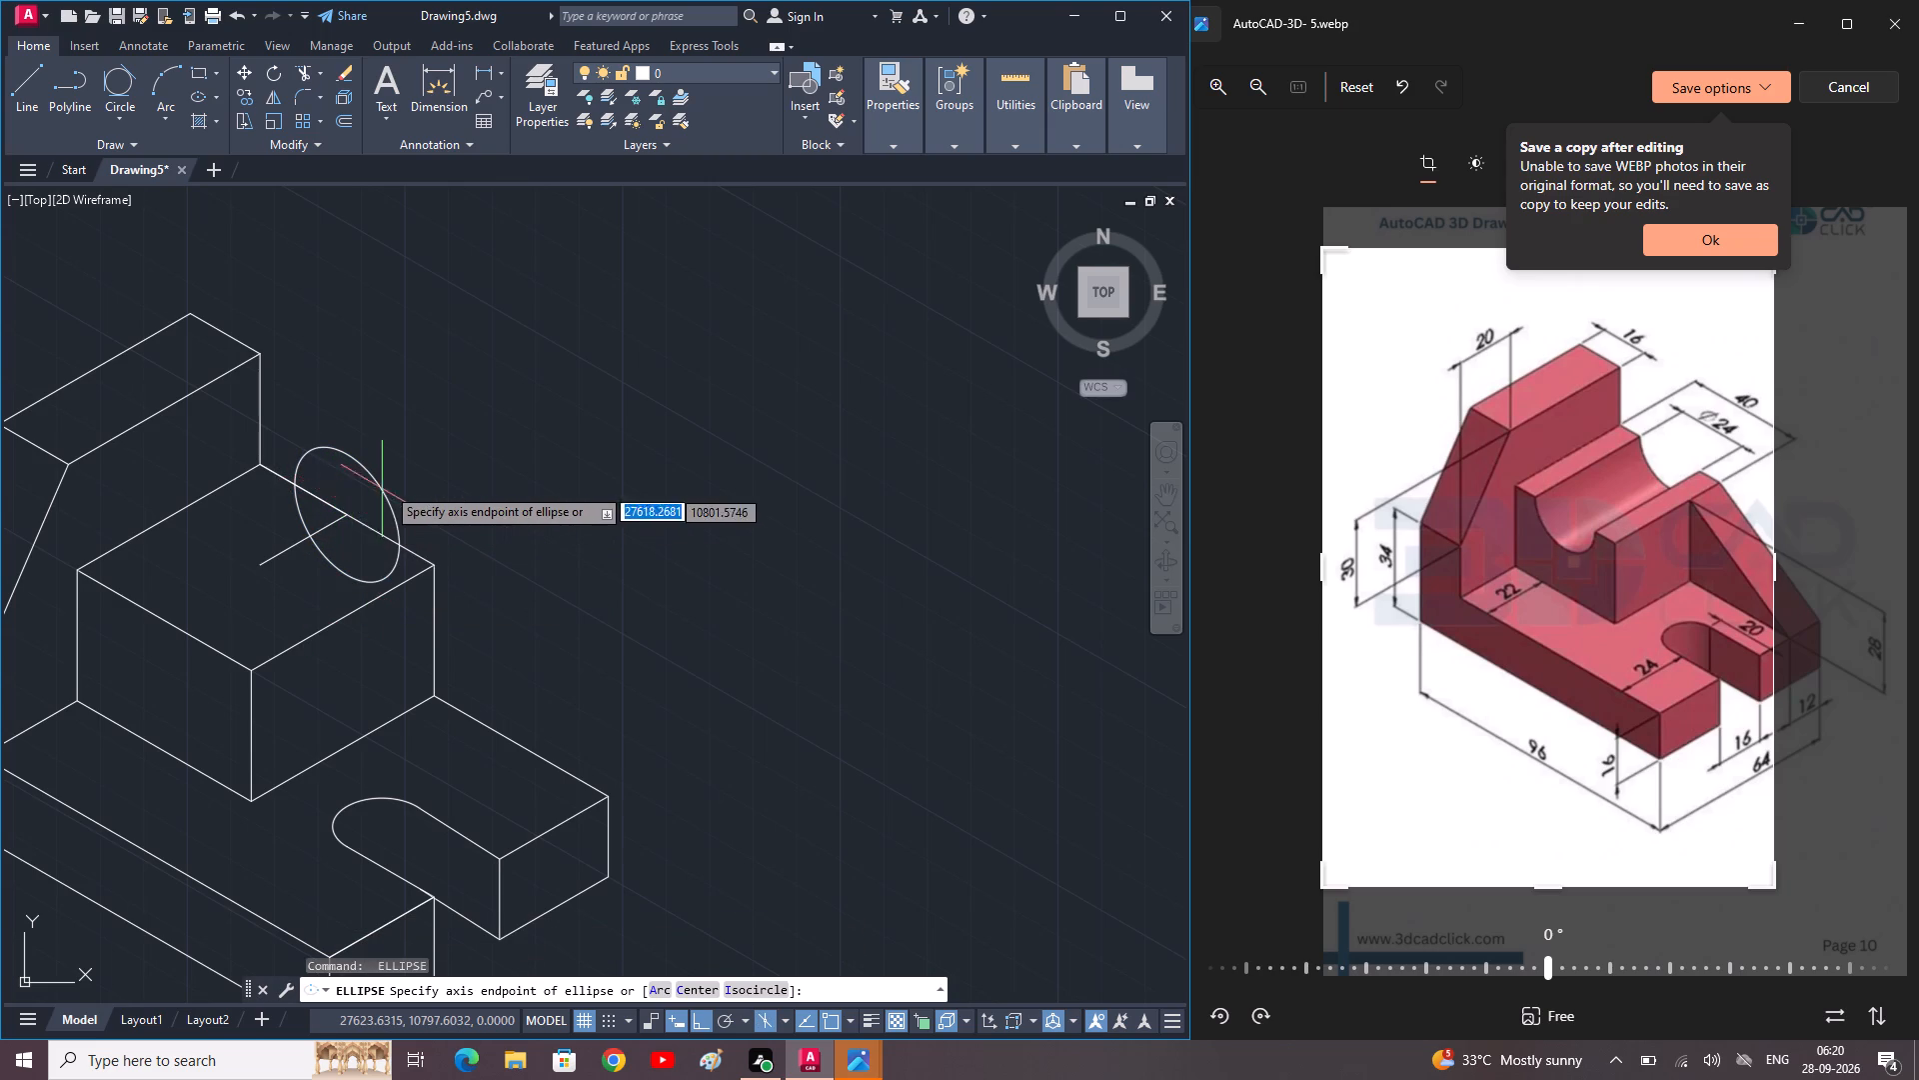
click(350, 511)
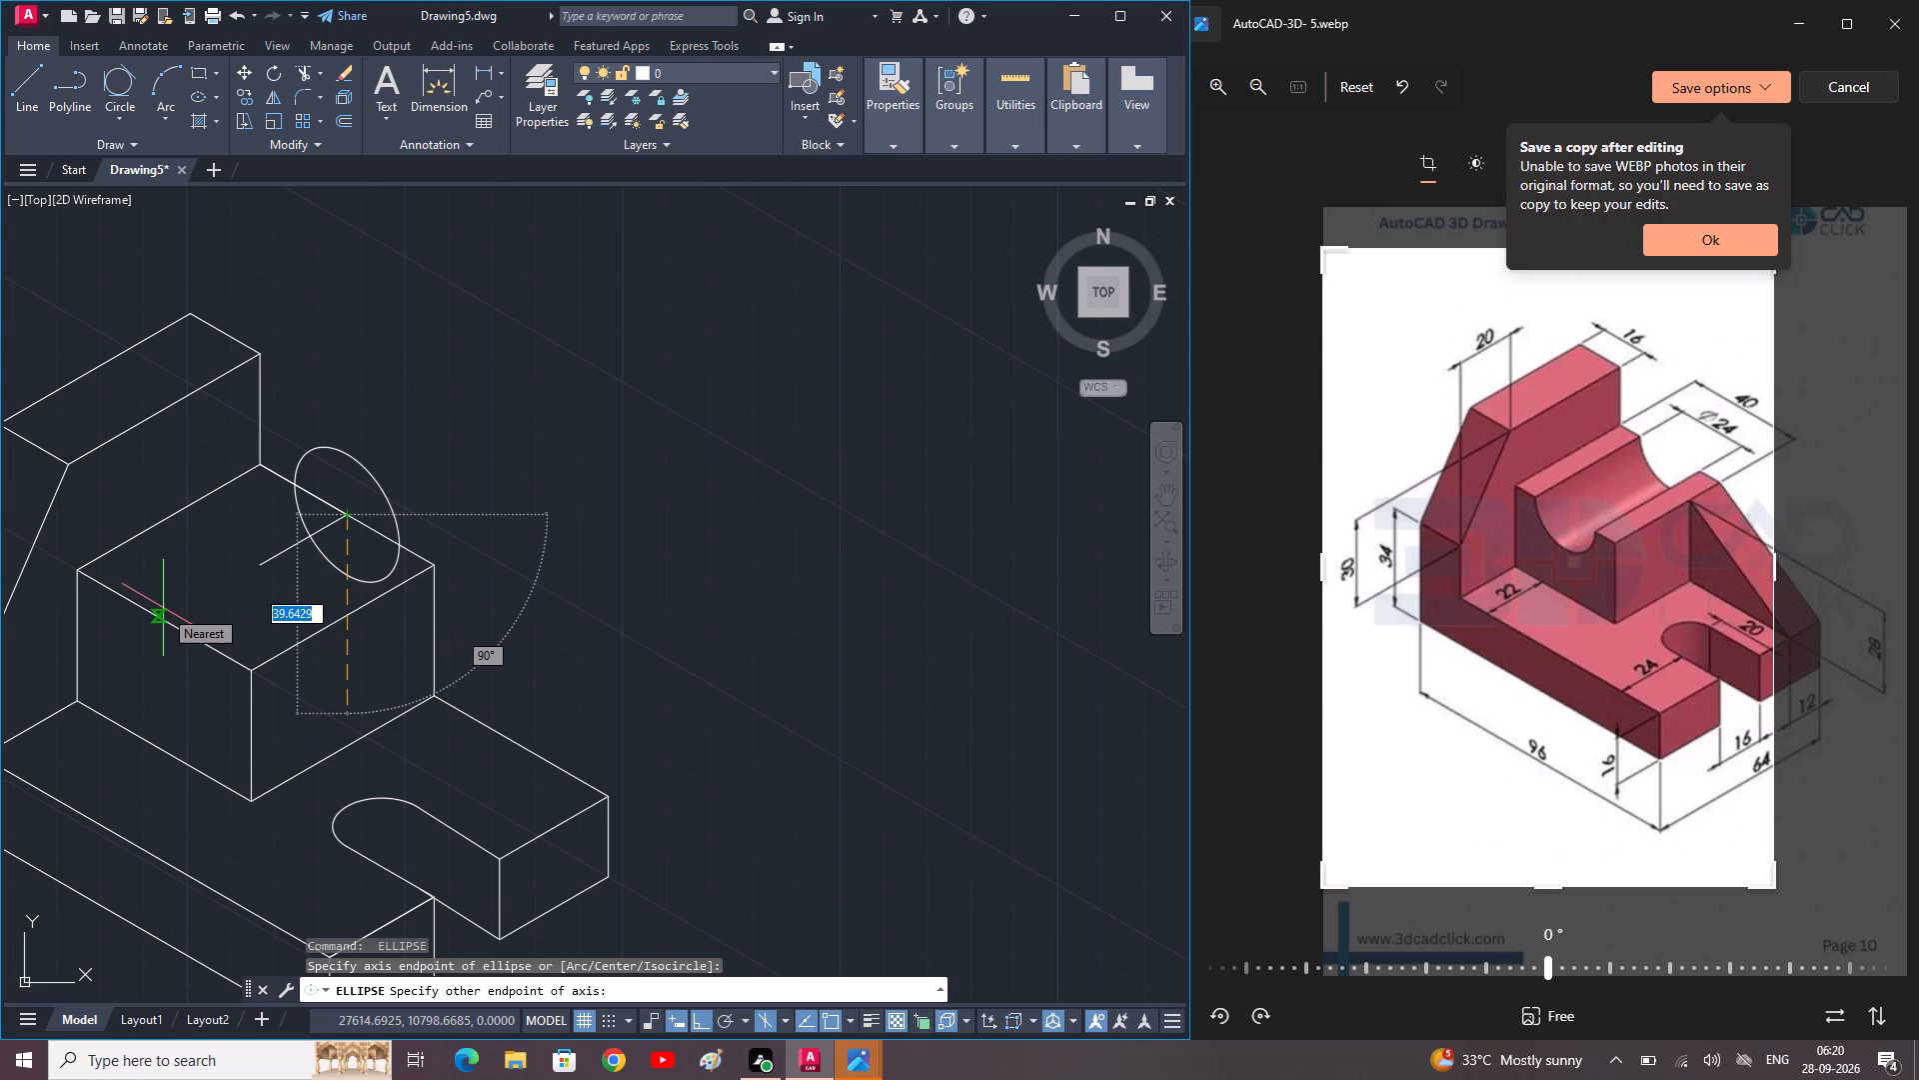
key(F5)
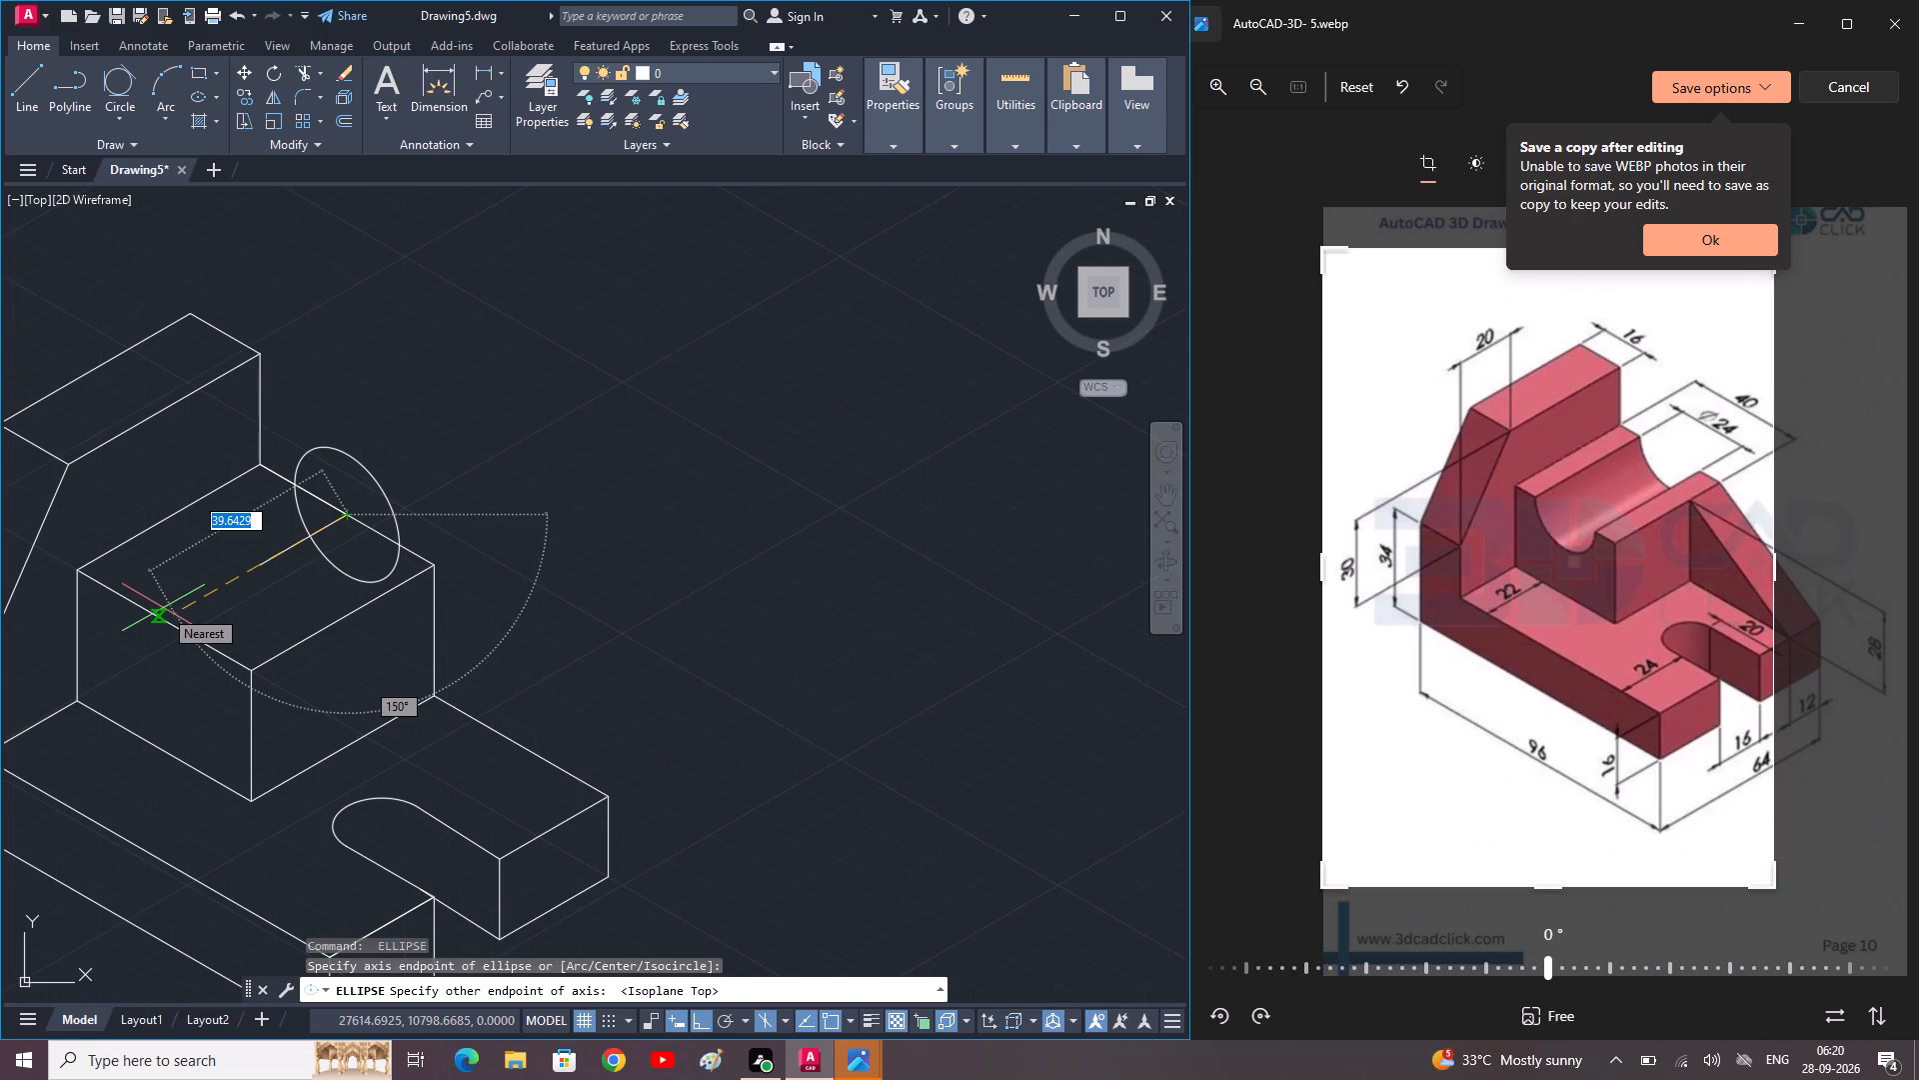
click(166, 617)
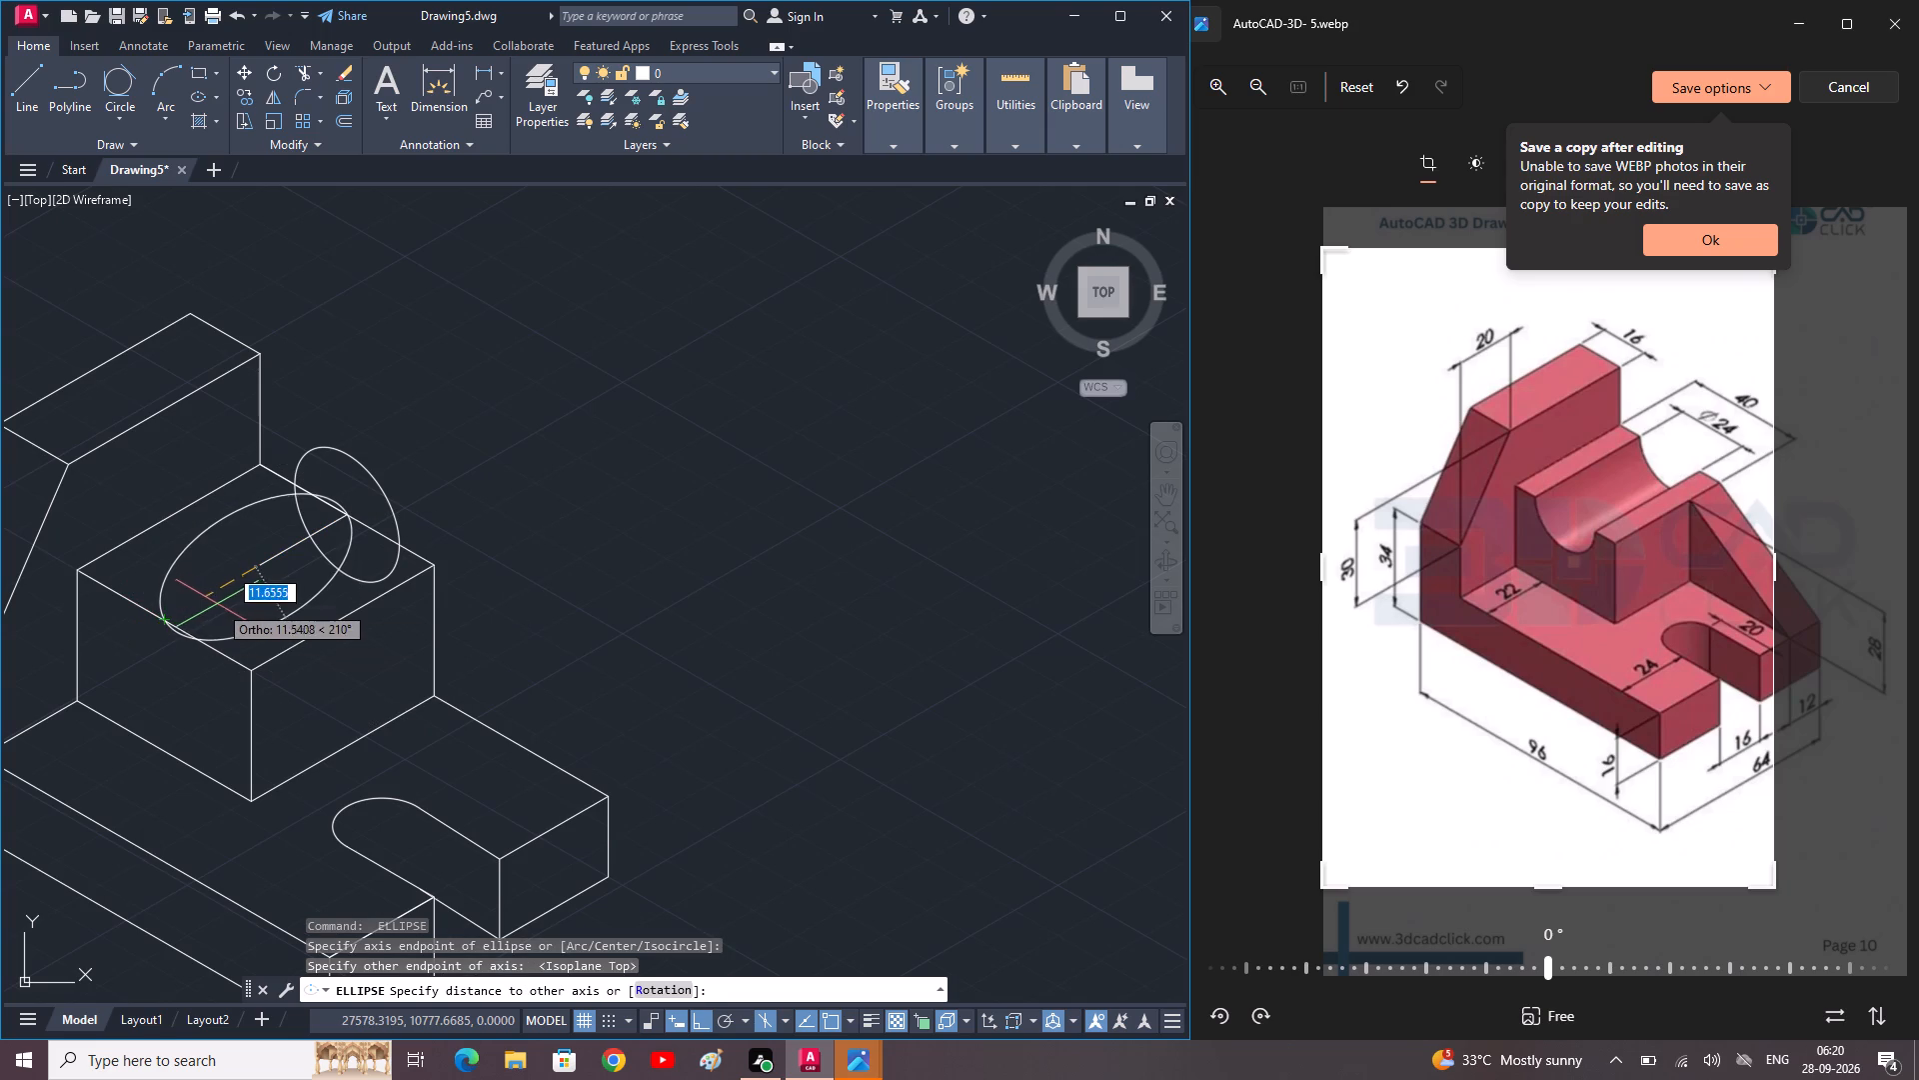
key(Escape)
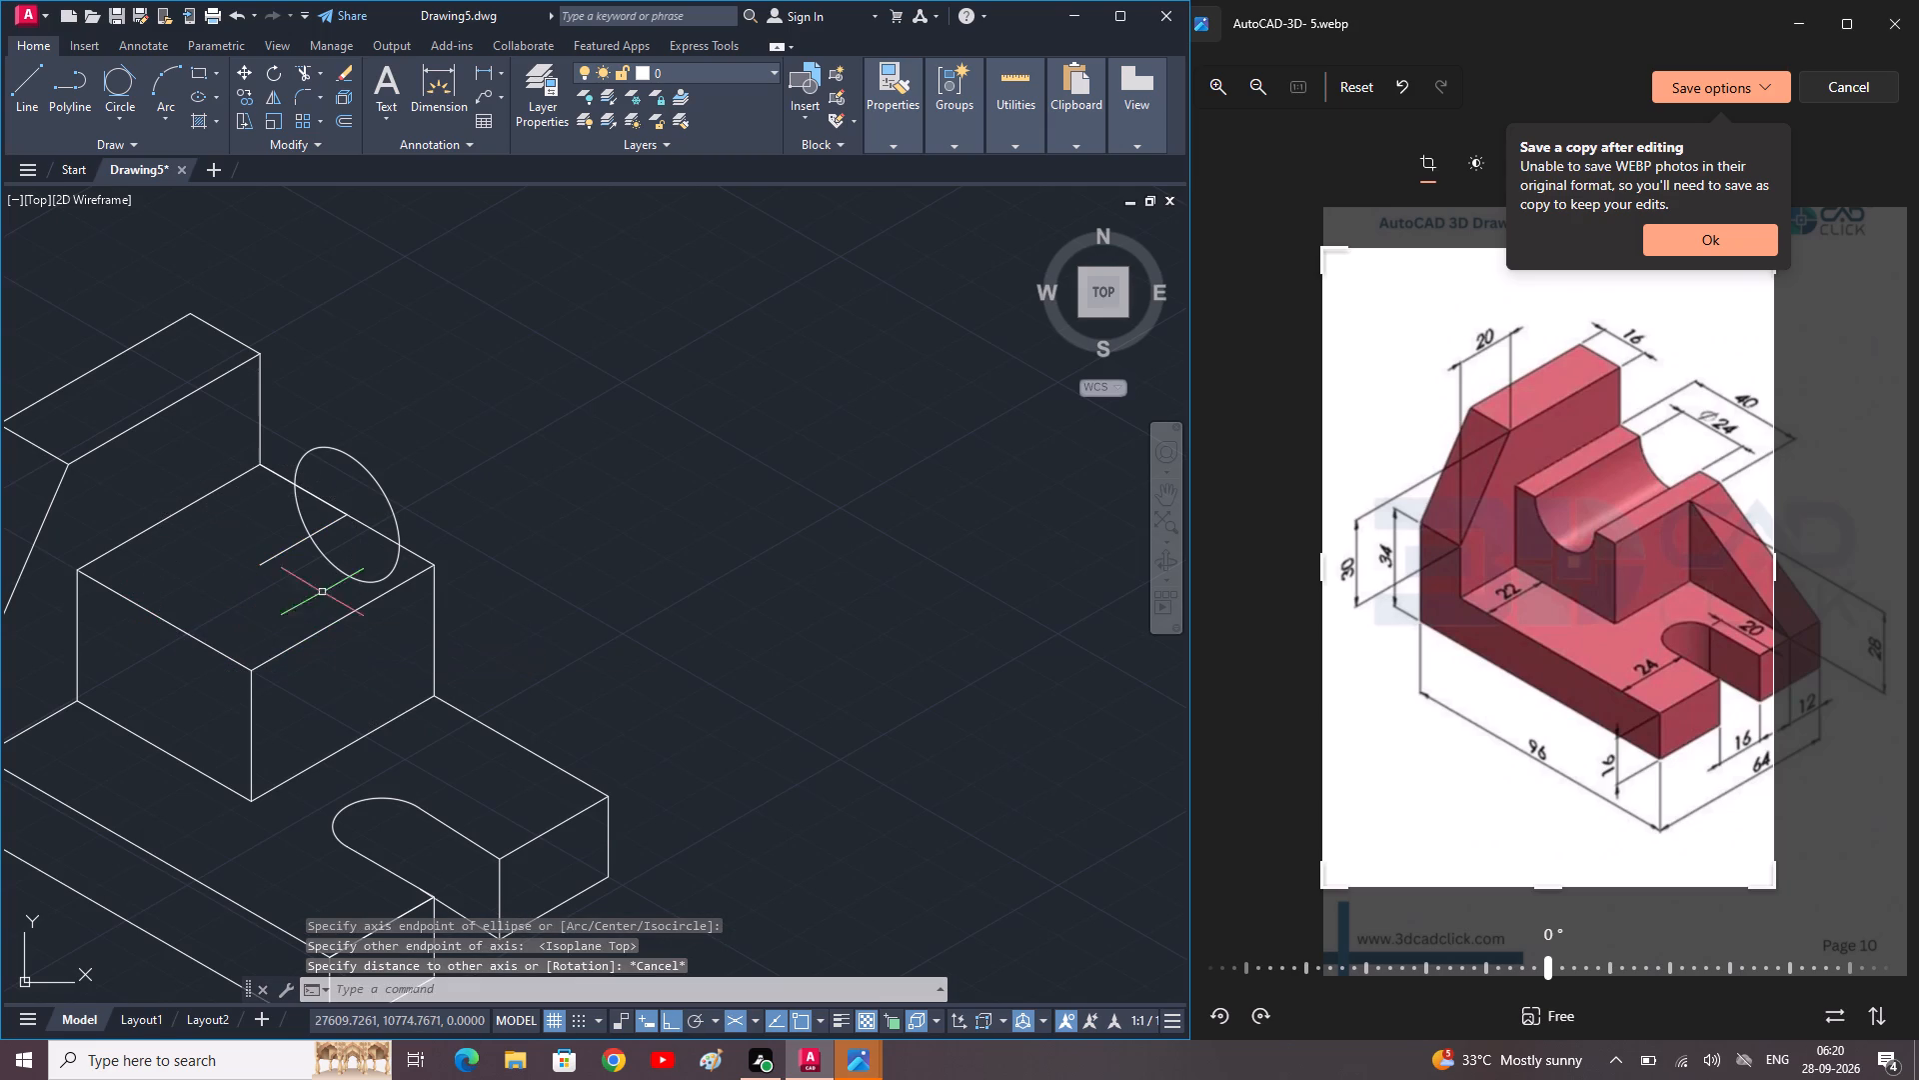
Copy the 24 mm isocircle from its centre on the block's far top edge to the midpoint of the near top edge.
click(379, 482)
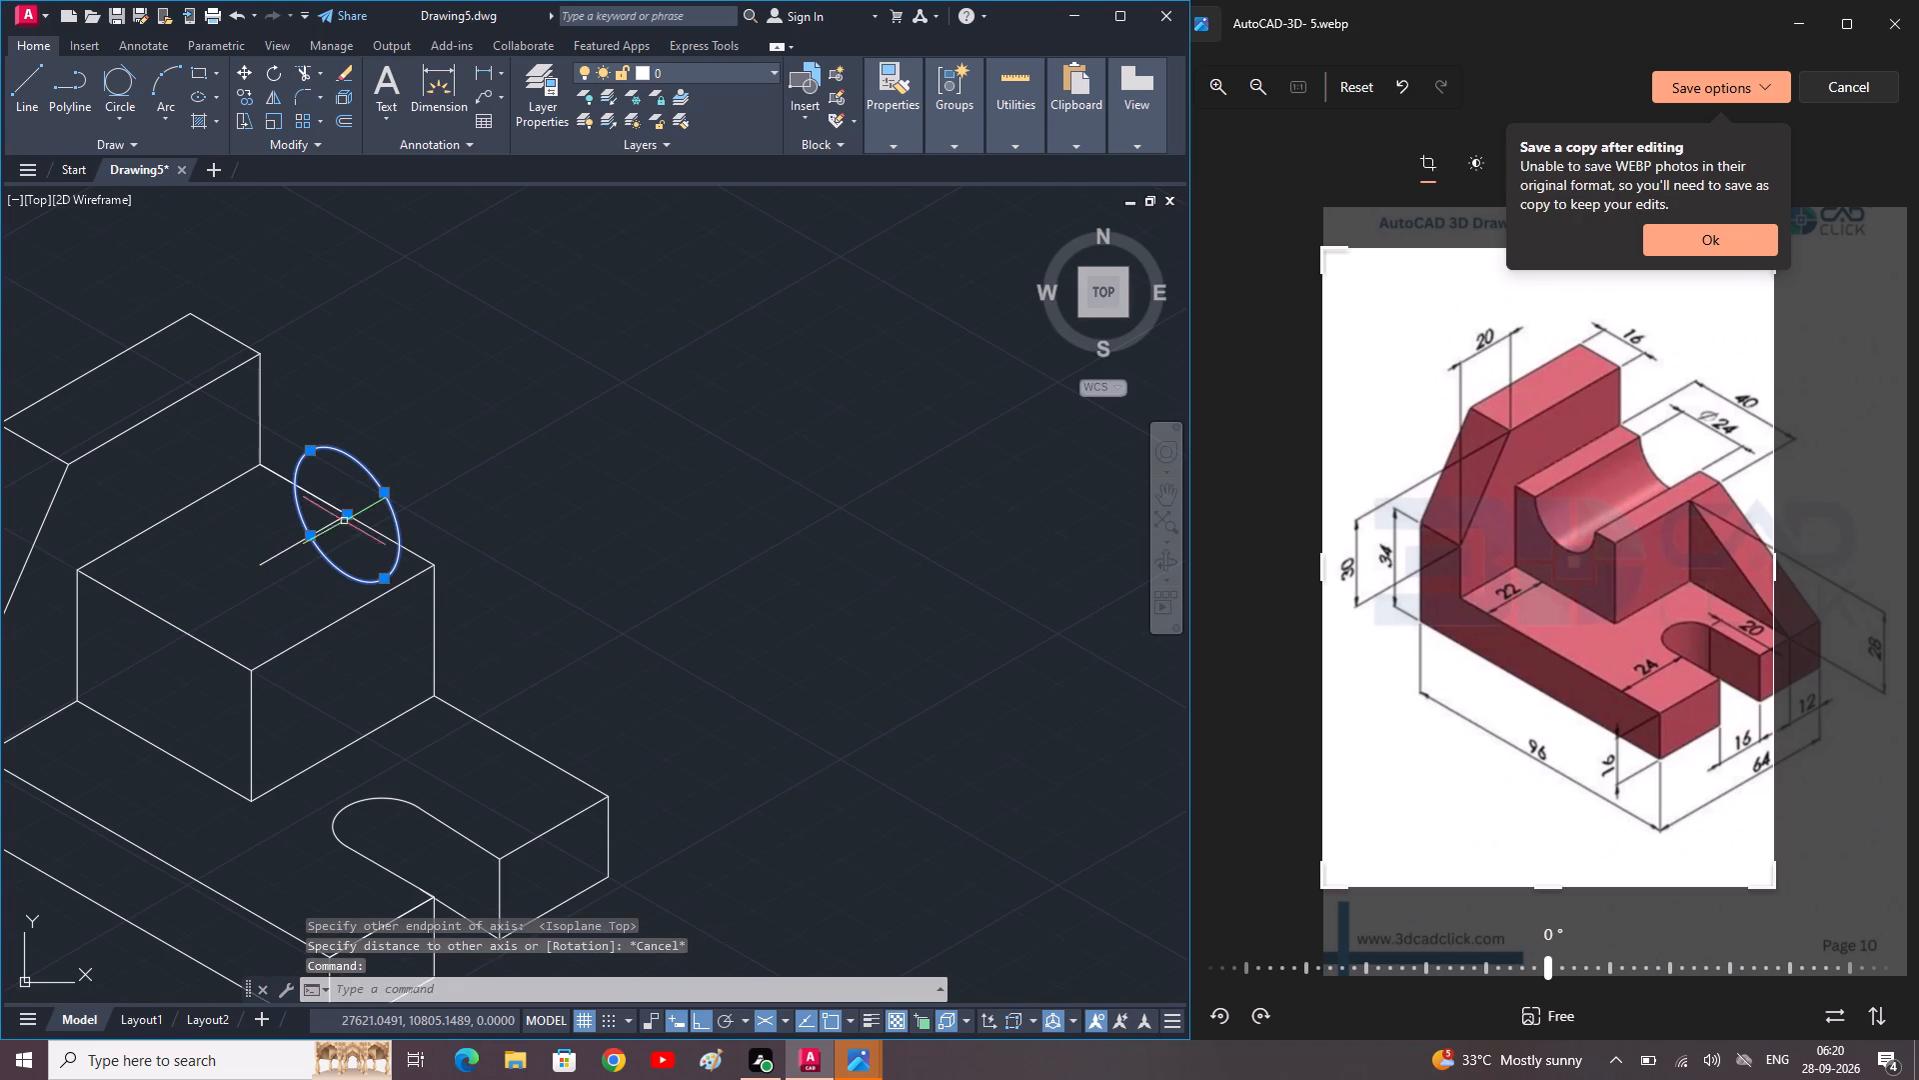
text(co)
key(space)
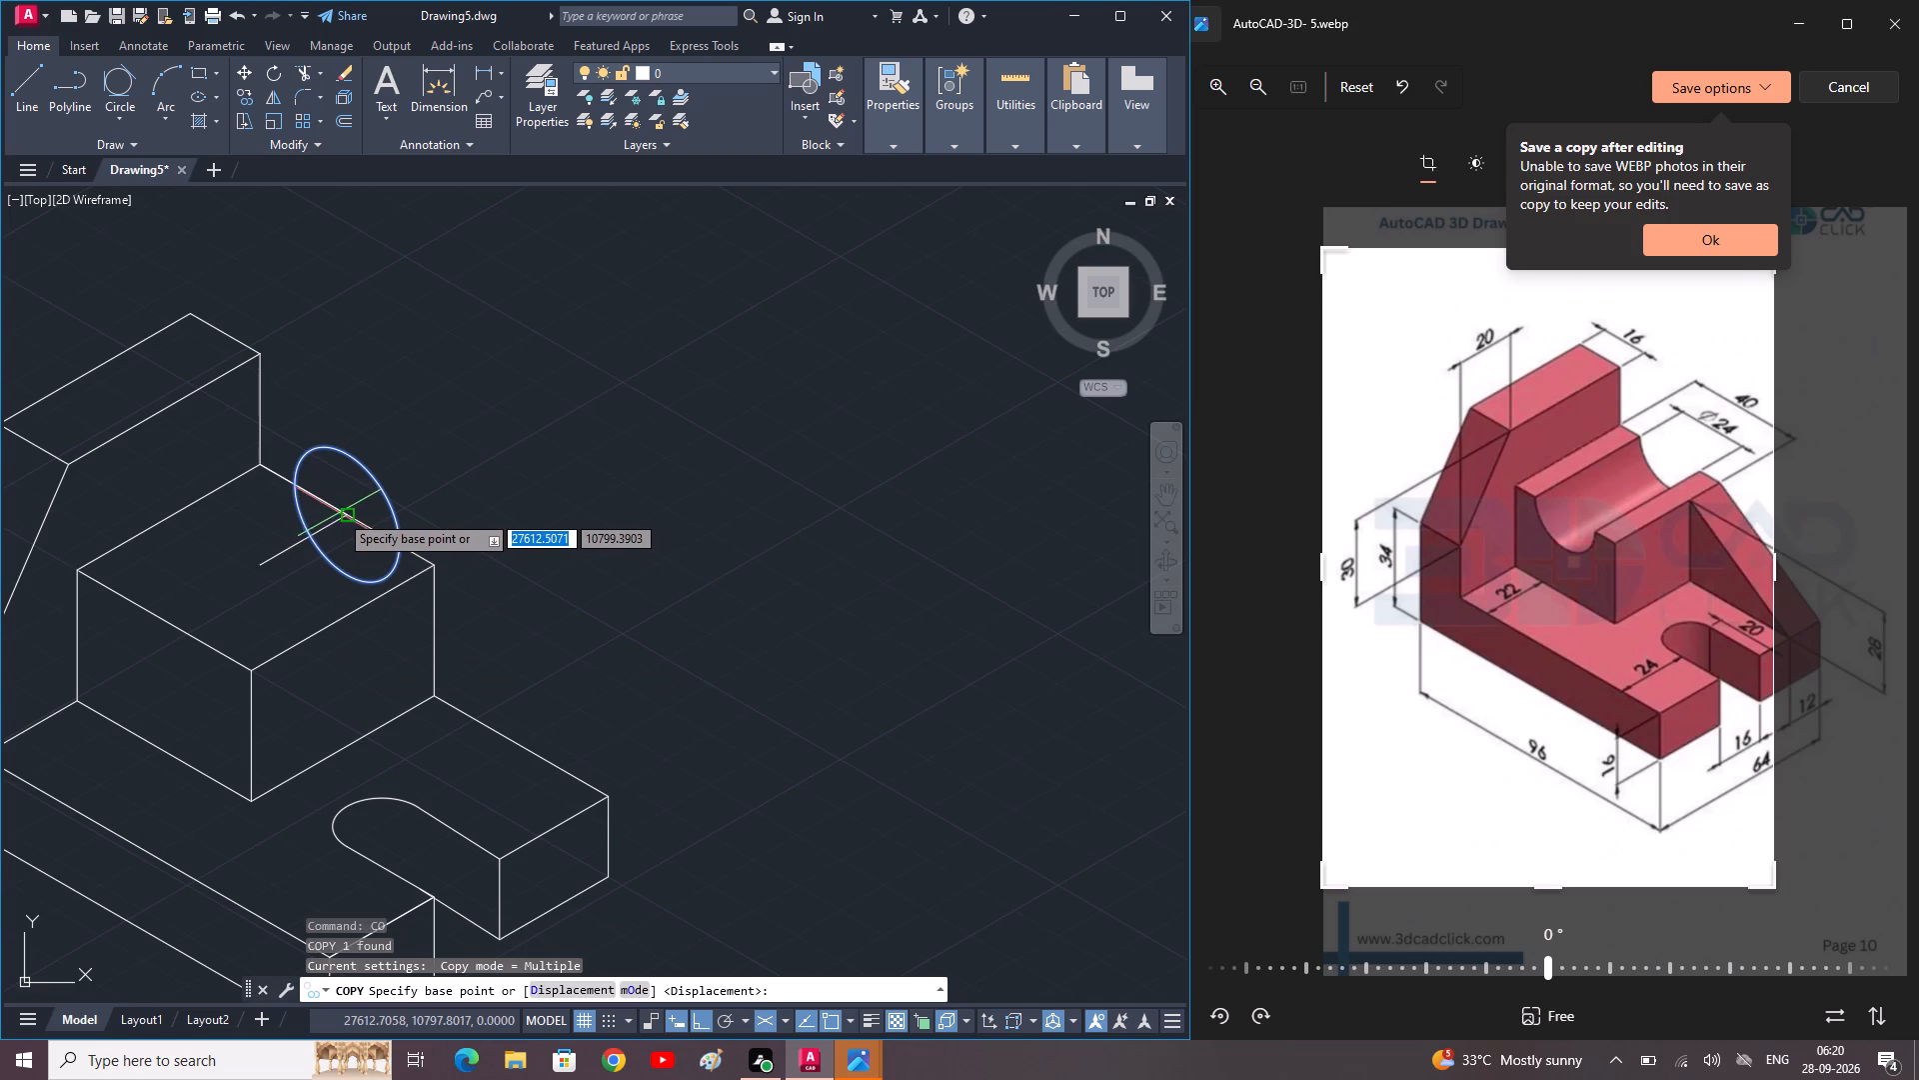
click(341, 514)
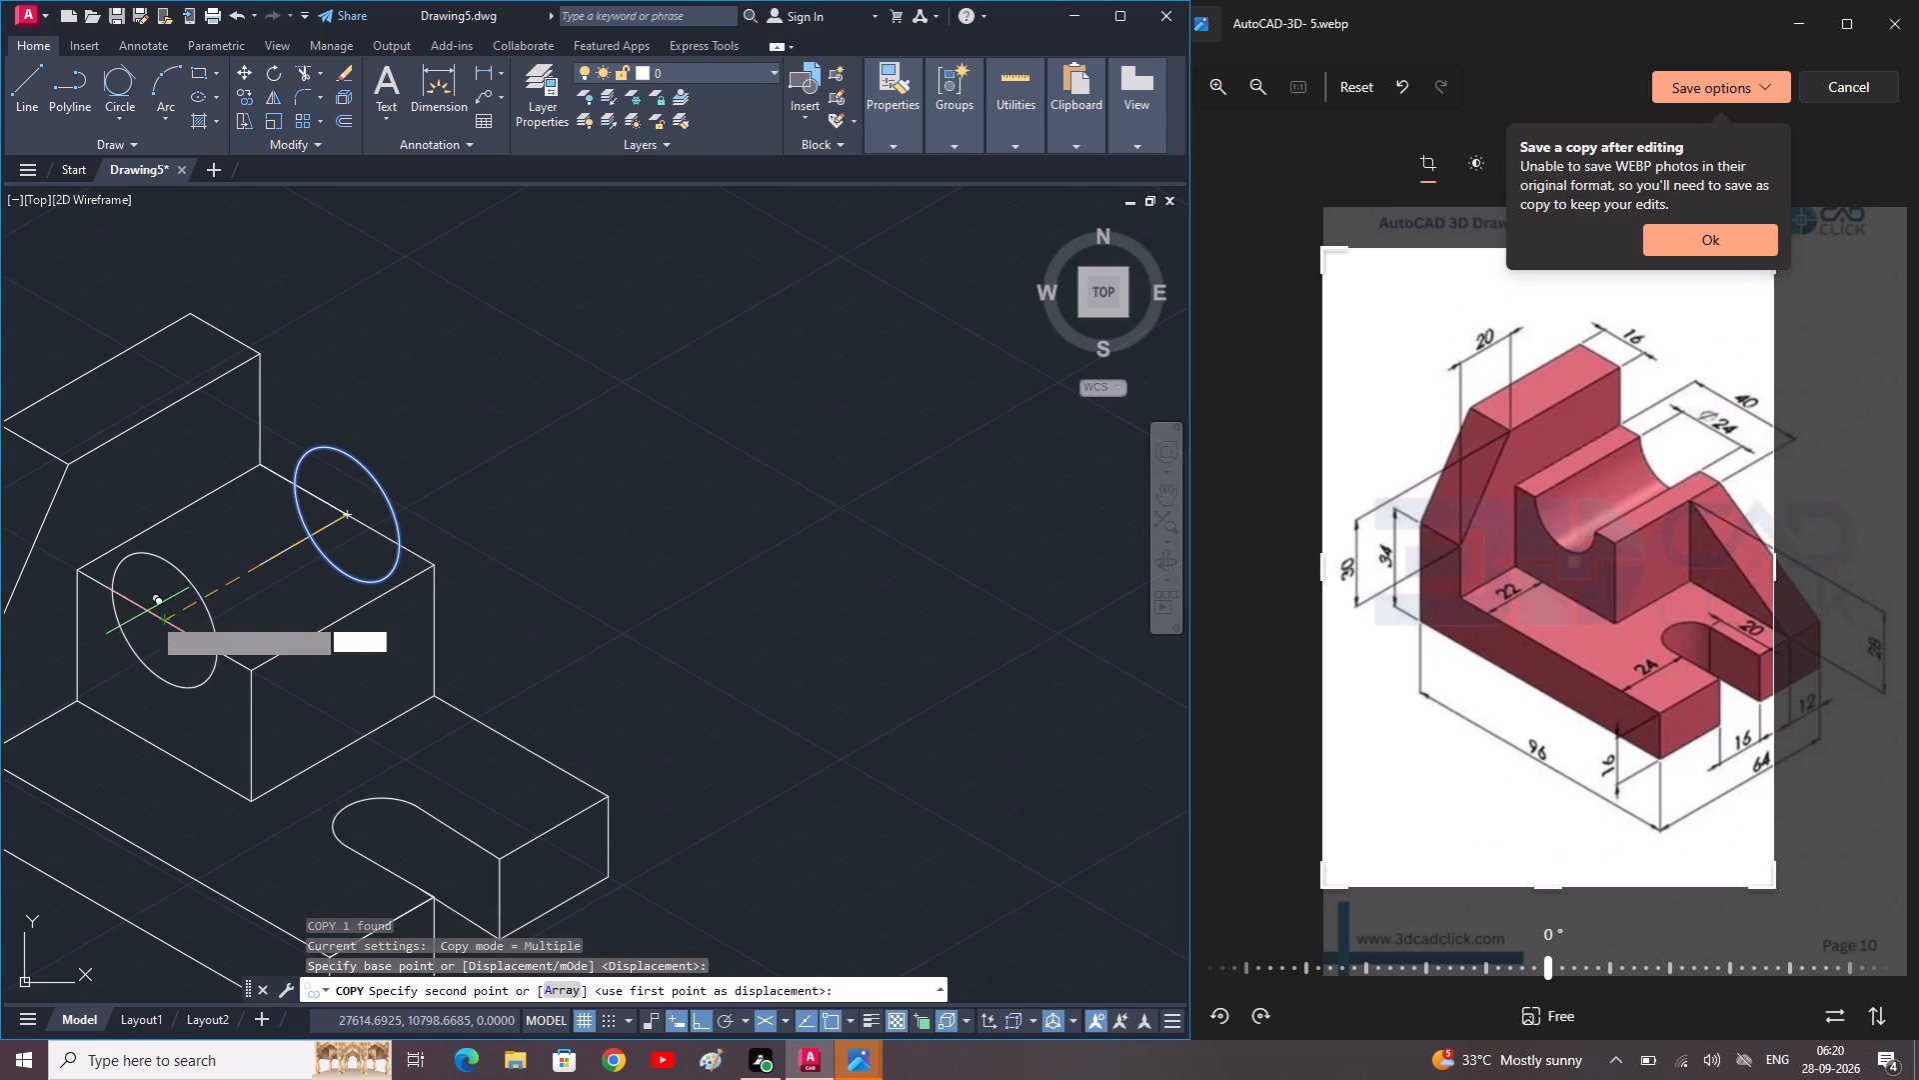
click(162, 625)
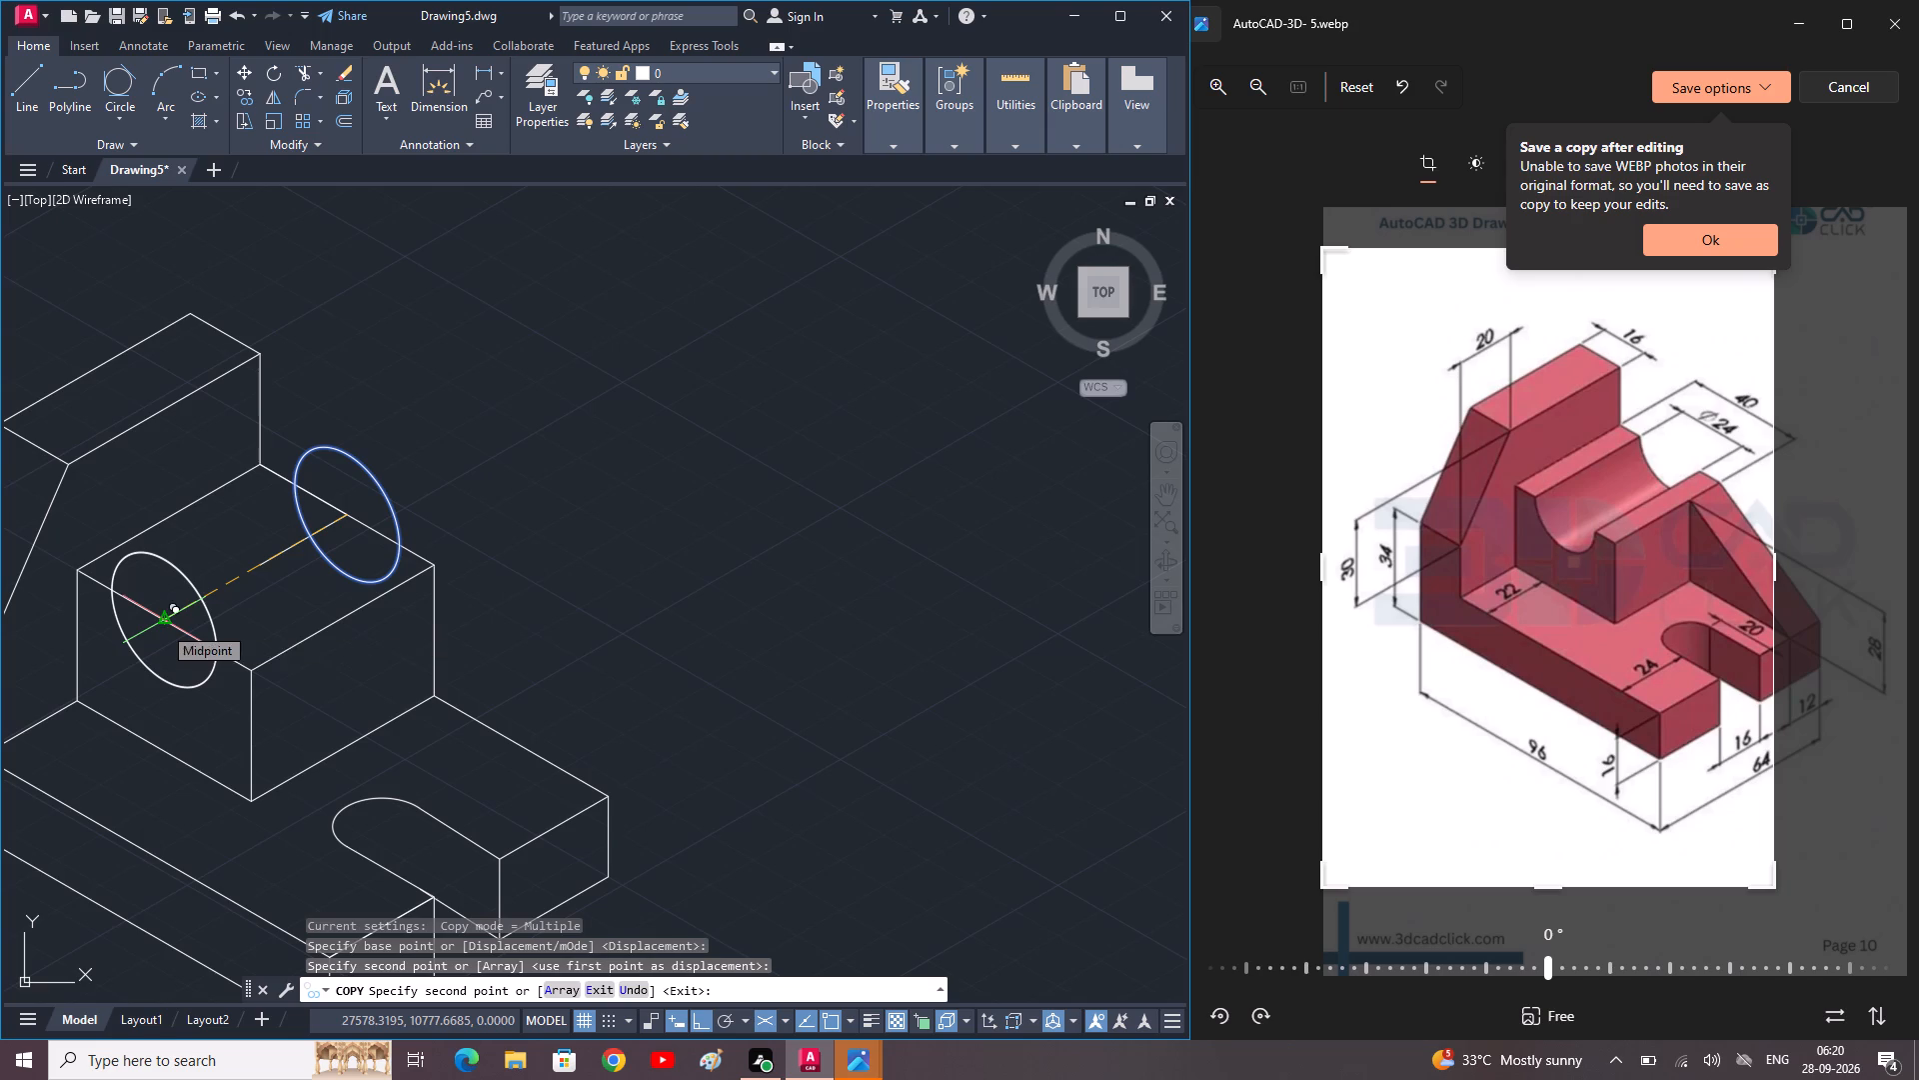
key(Escape)
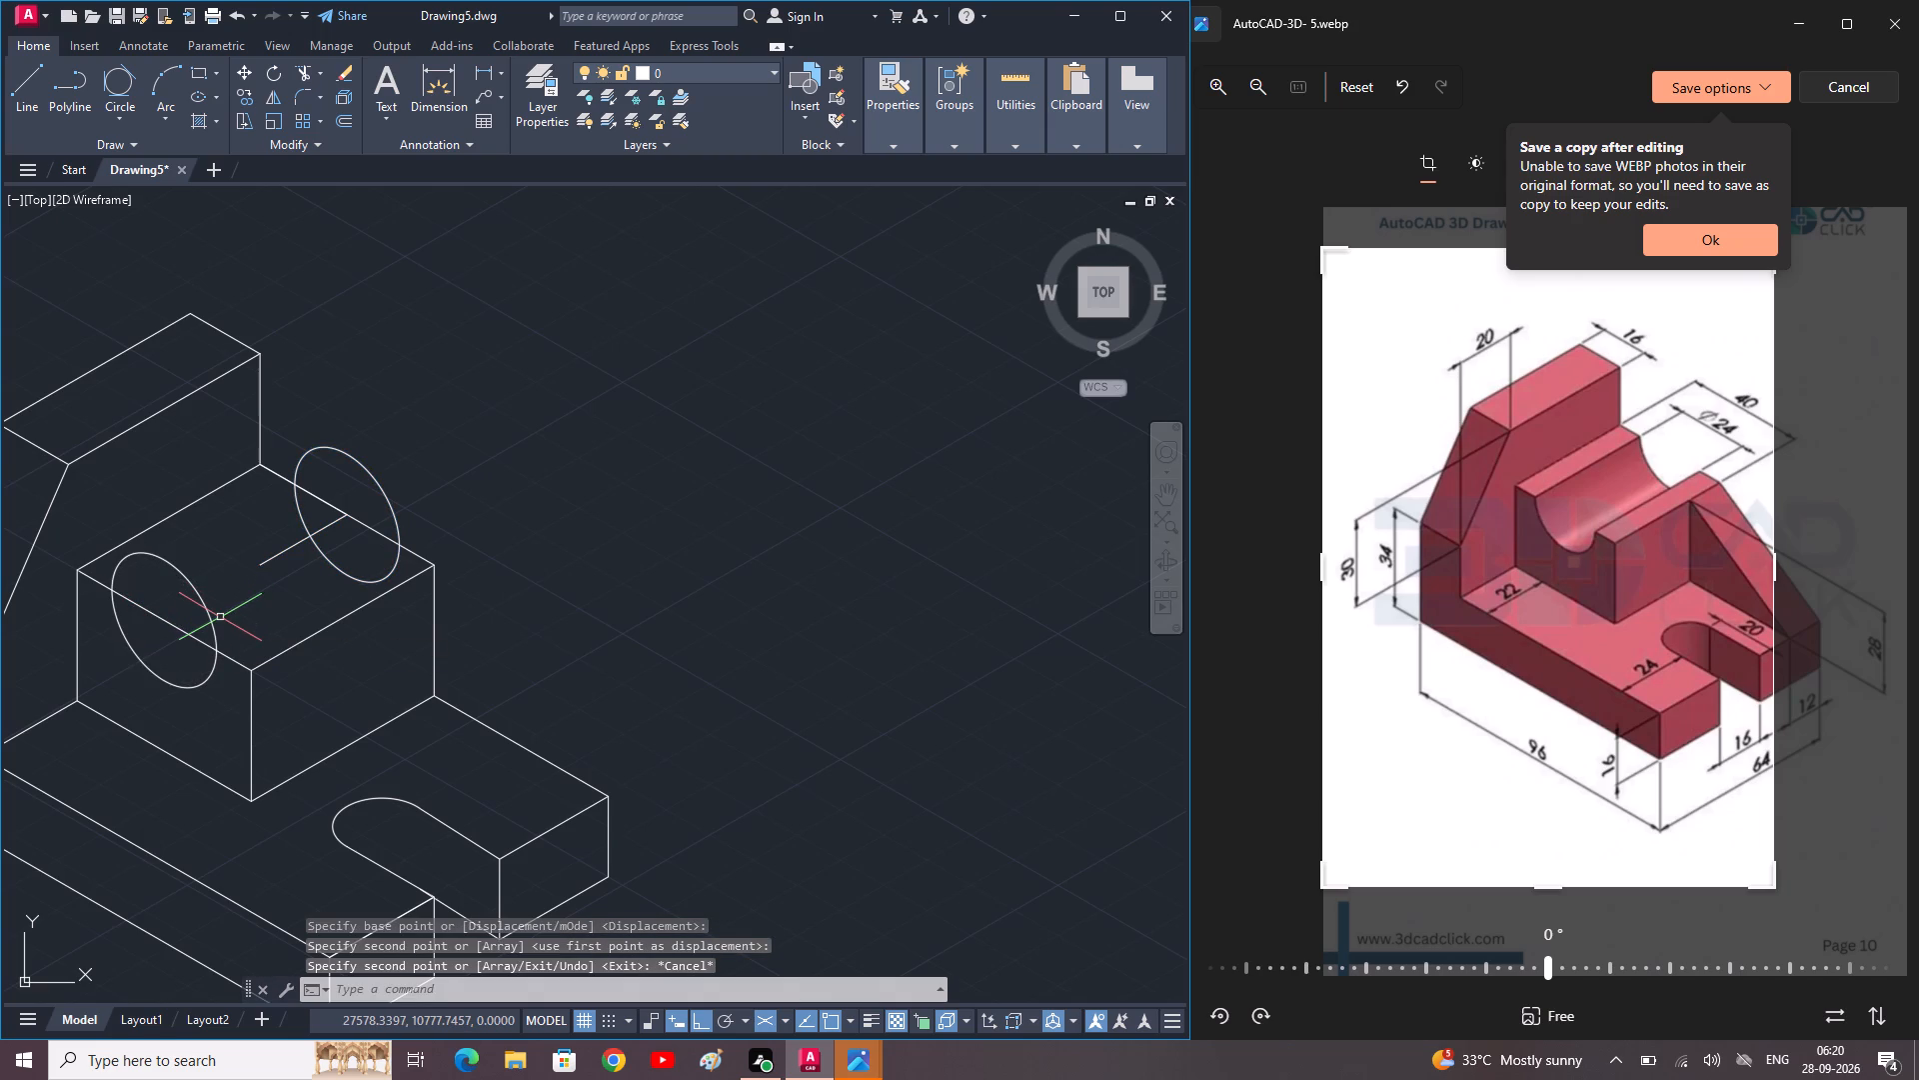
Trim both isocircles' upper halves and the block's top edges across the groove openings, and remove the centre construction line.
key(t)
text(r)
key(space)
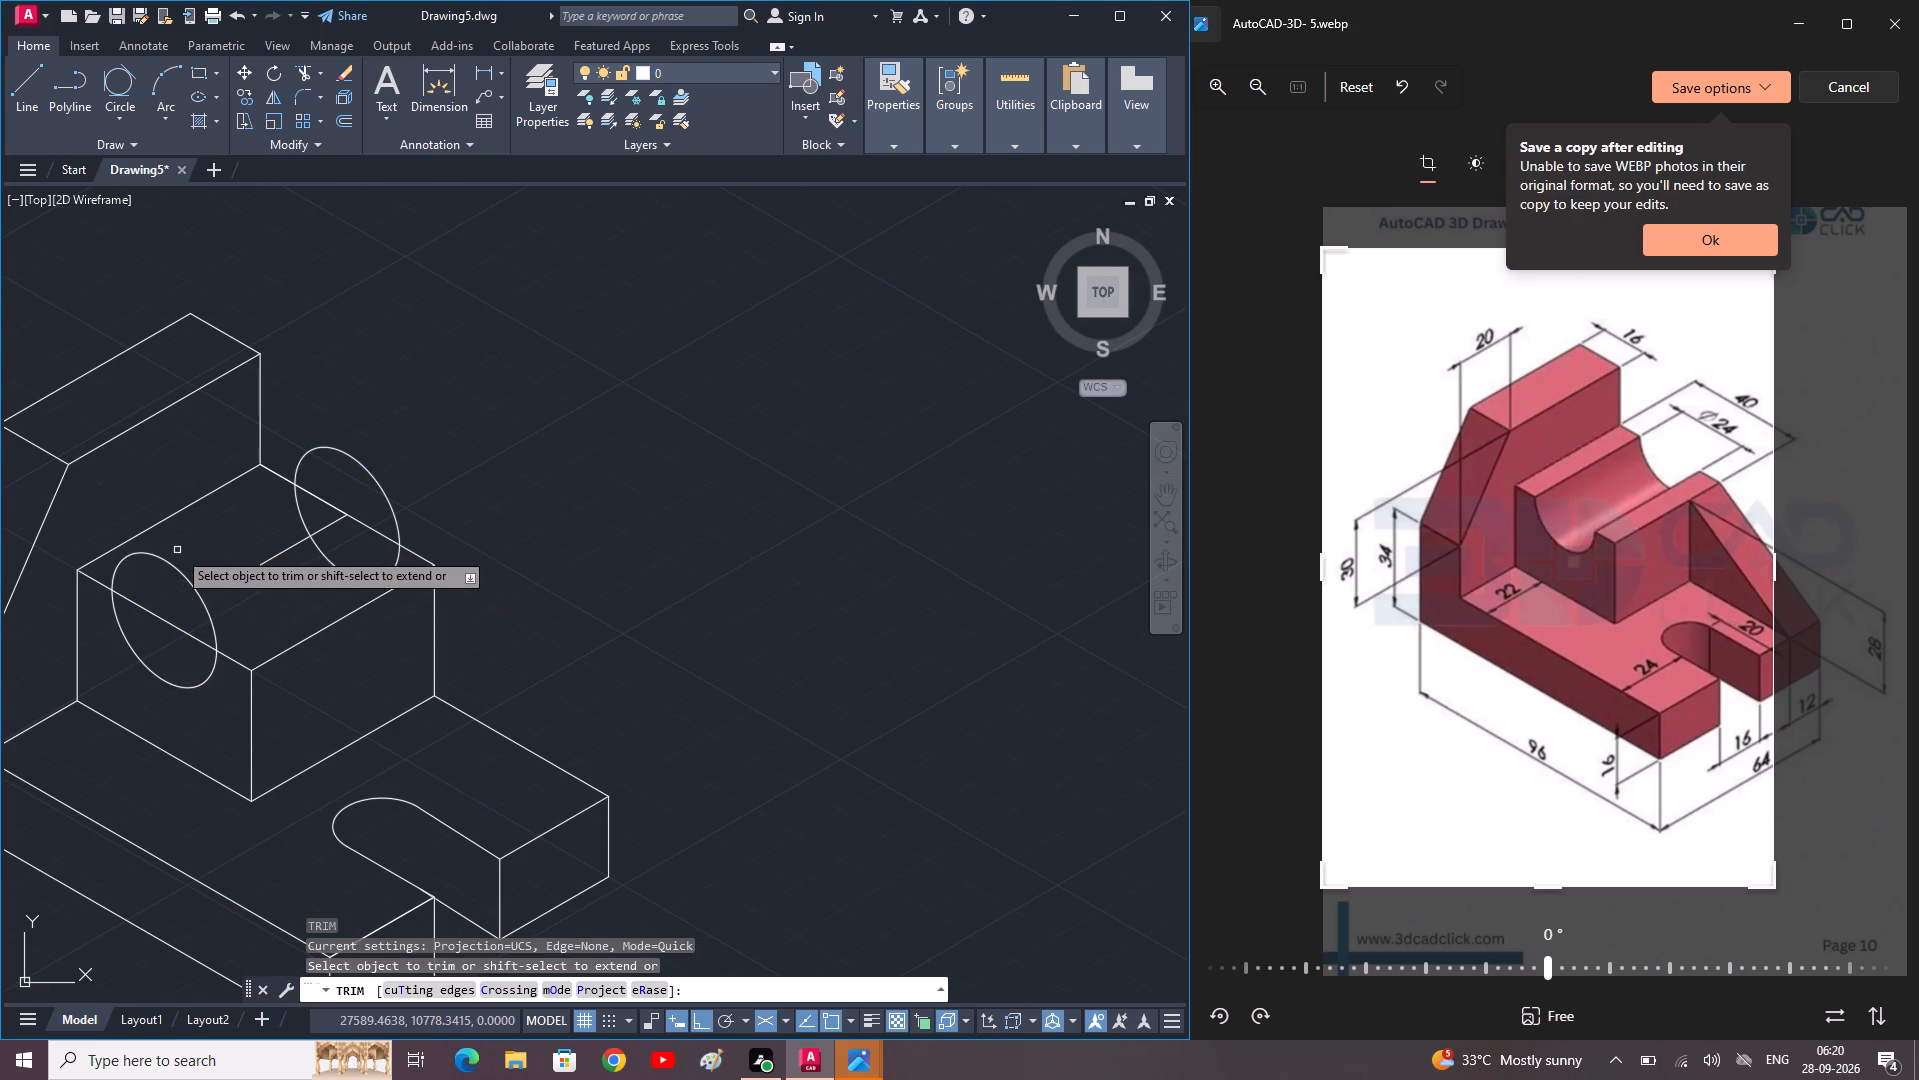
drag(169, 566, 163, 589)
click(387, 491)
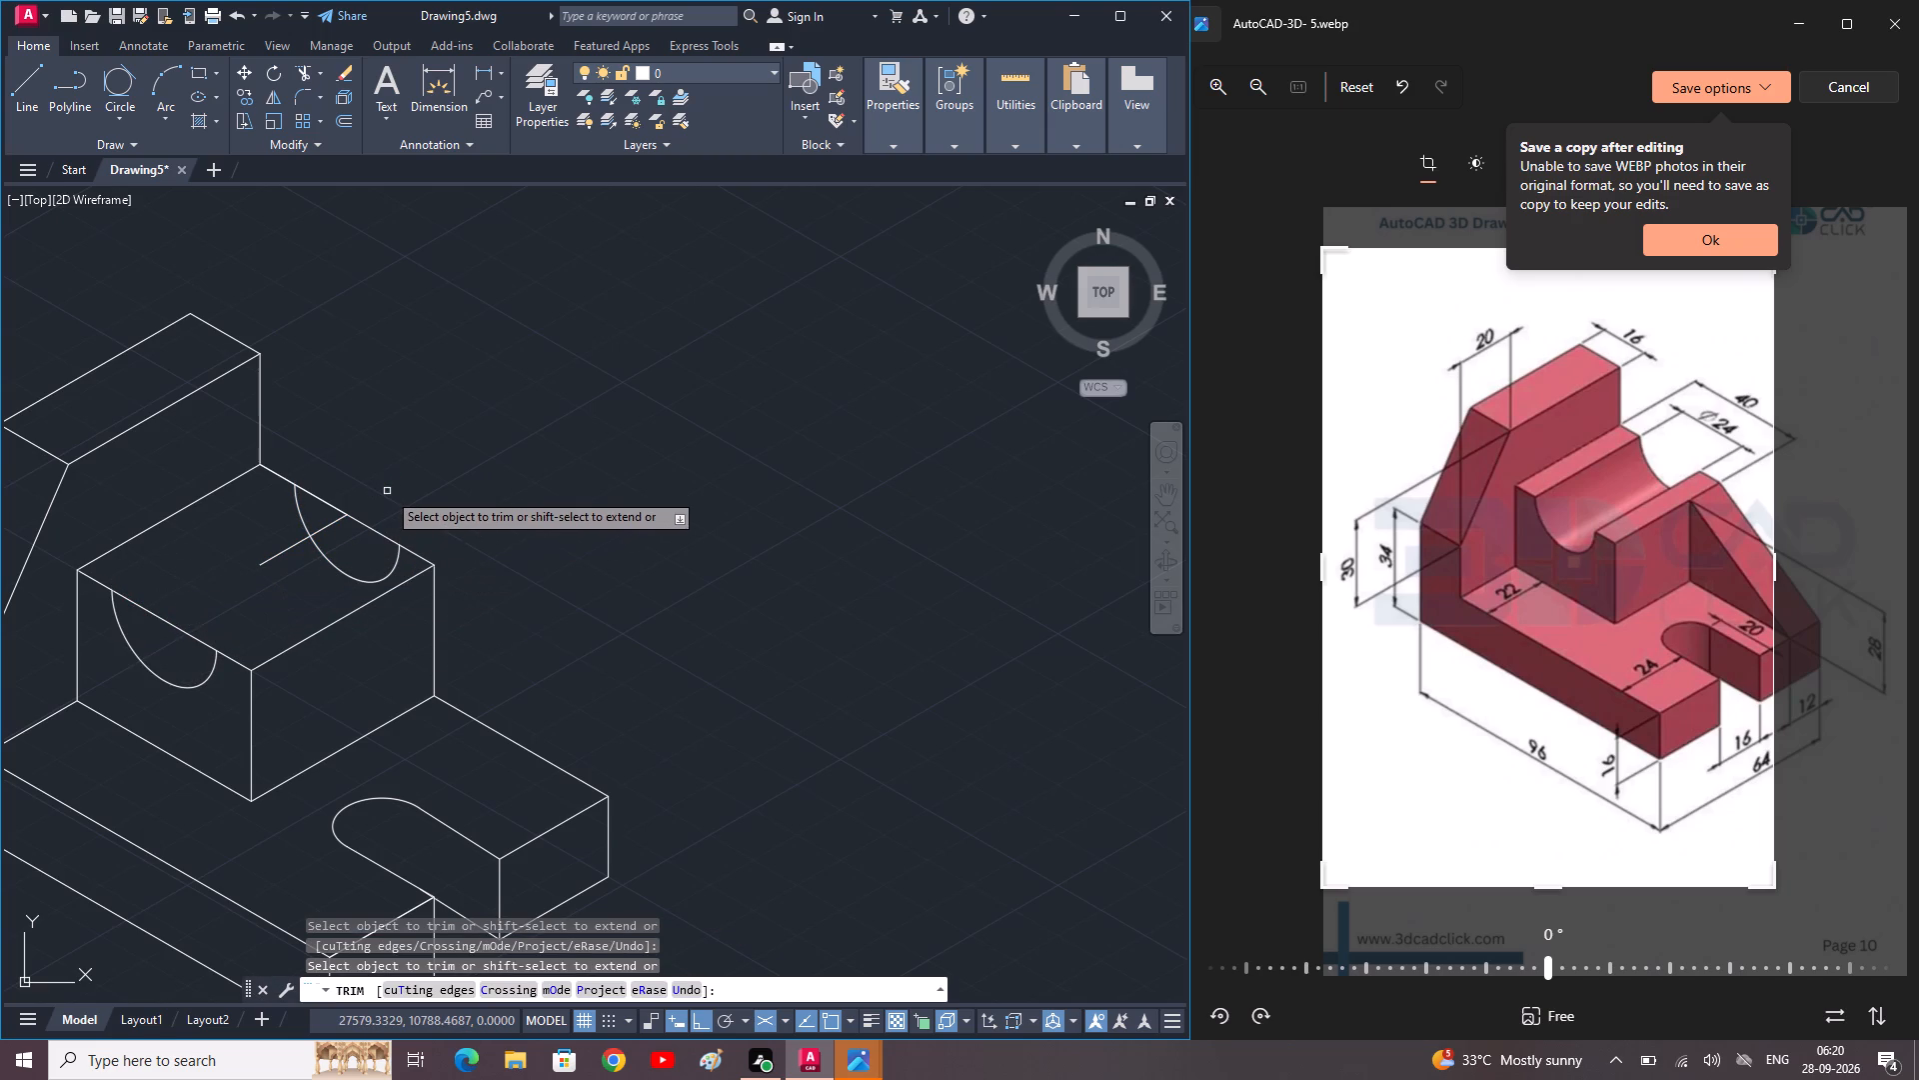
drag(345, 501, 386, 531)
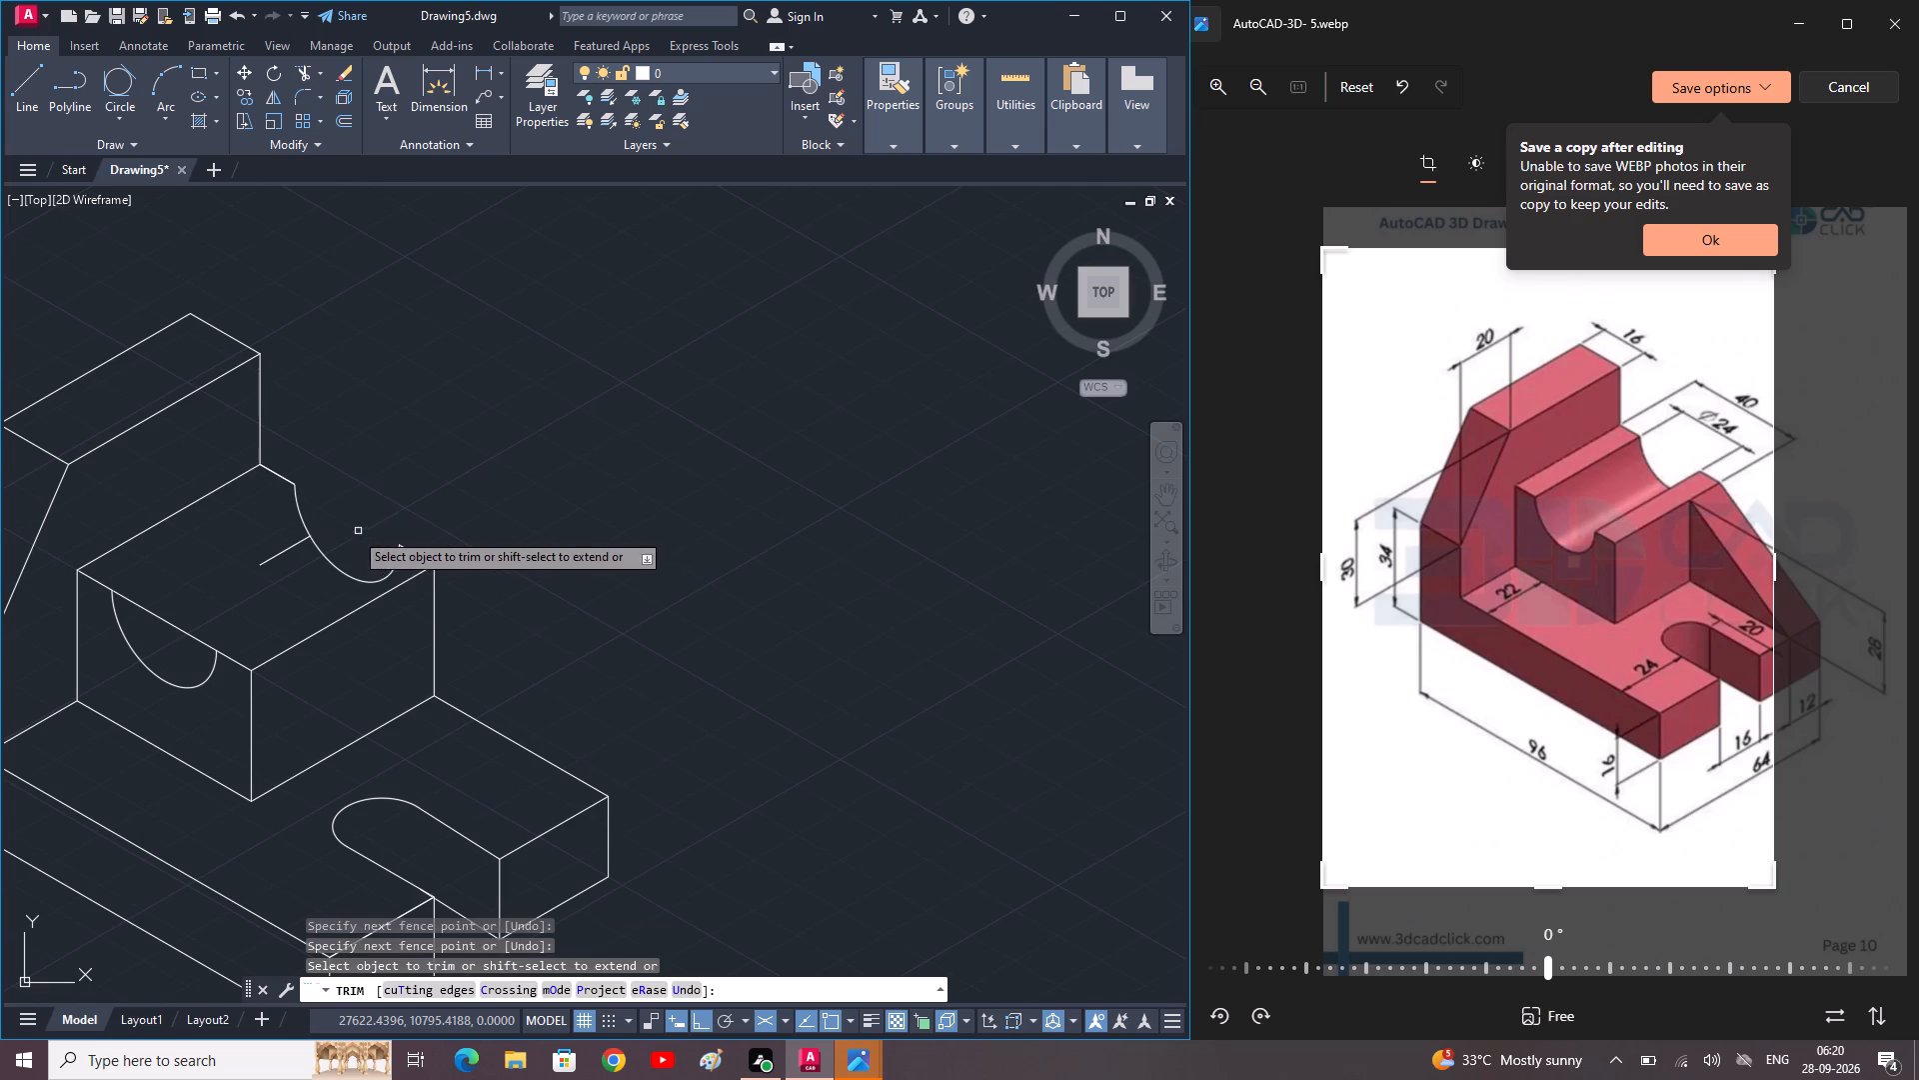
click(297, 525)
click(289, 550)
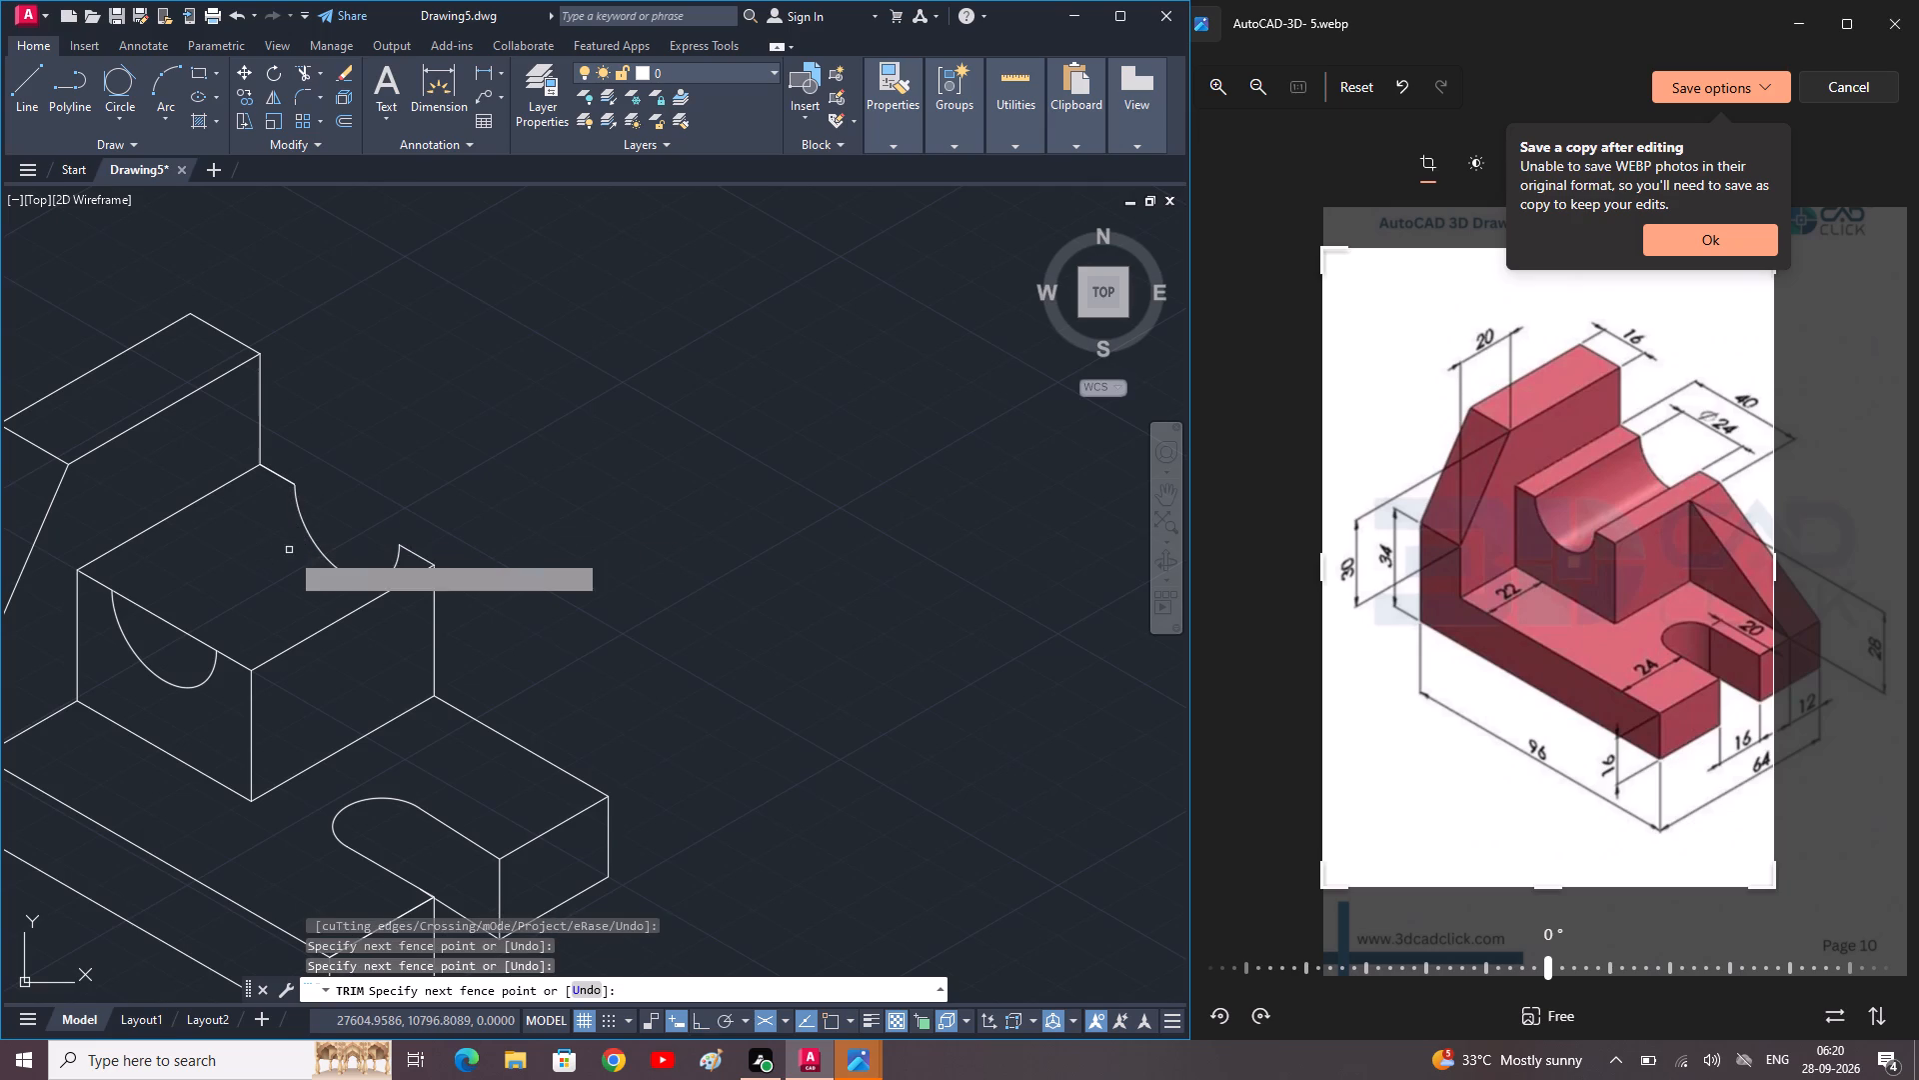
click(160, 621)
key(Escape)
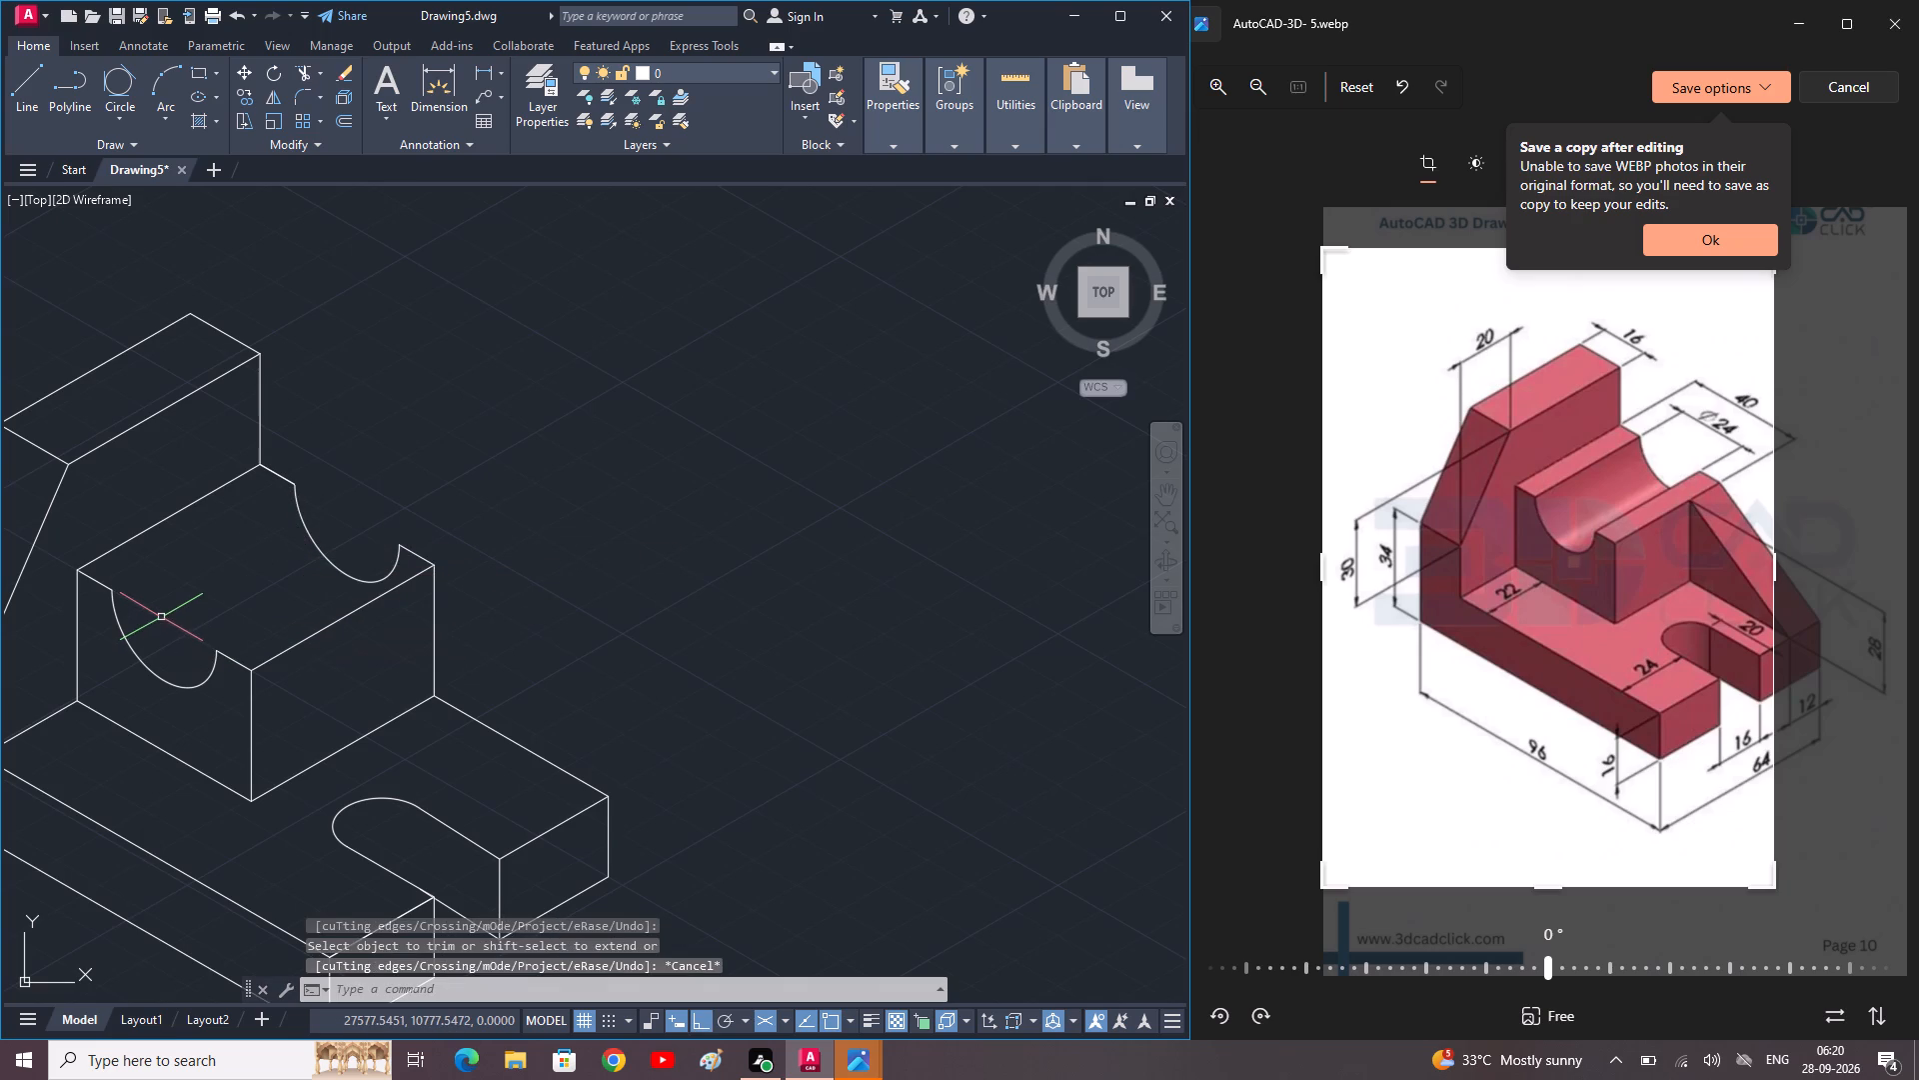
Draw the groove's wall-side edge from the near arc's end across the block's top face, slightly past the far arc's end.
key(l)
key(space)
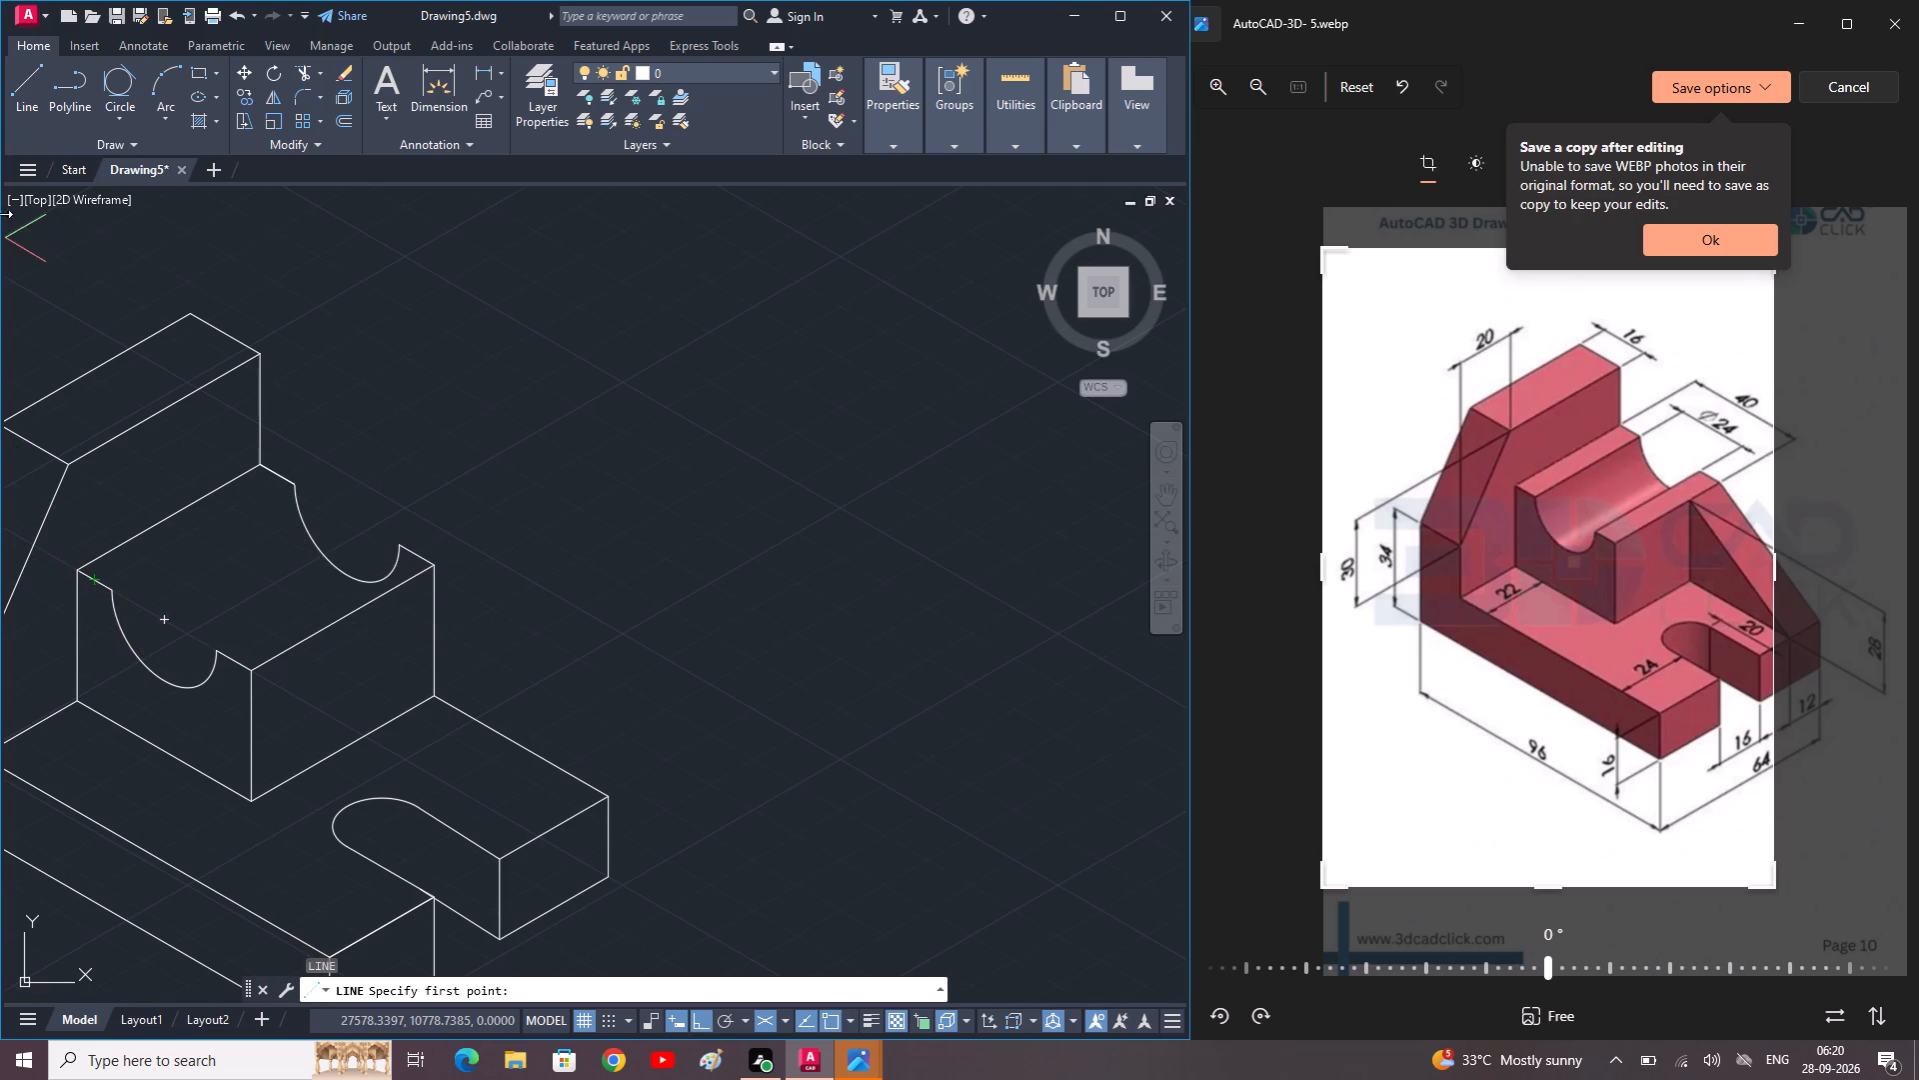
click(111, 592)
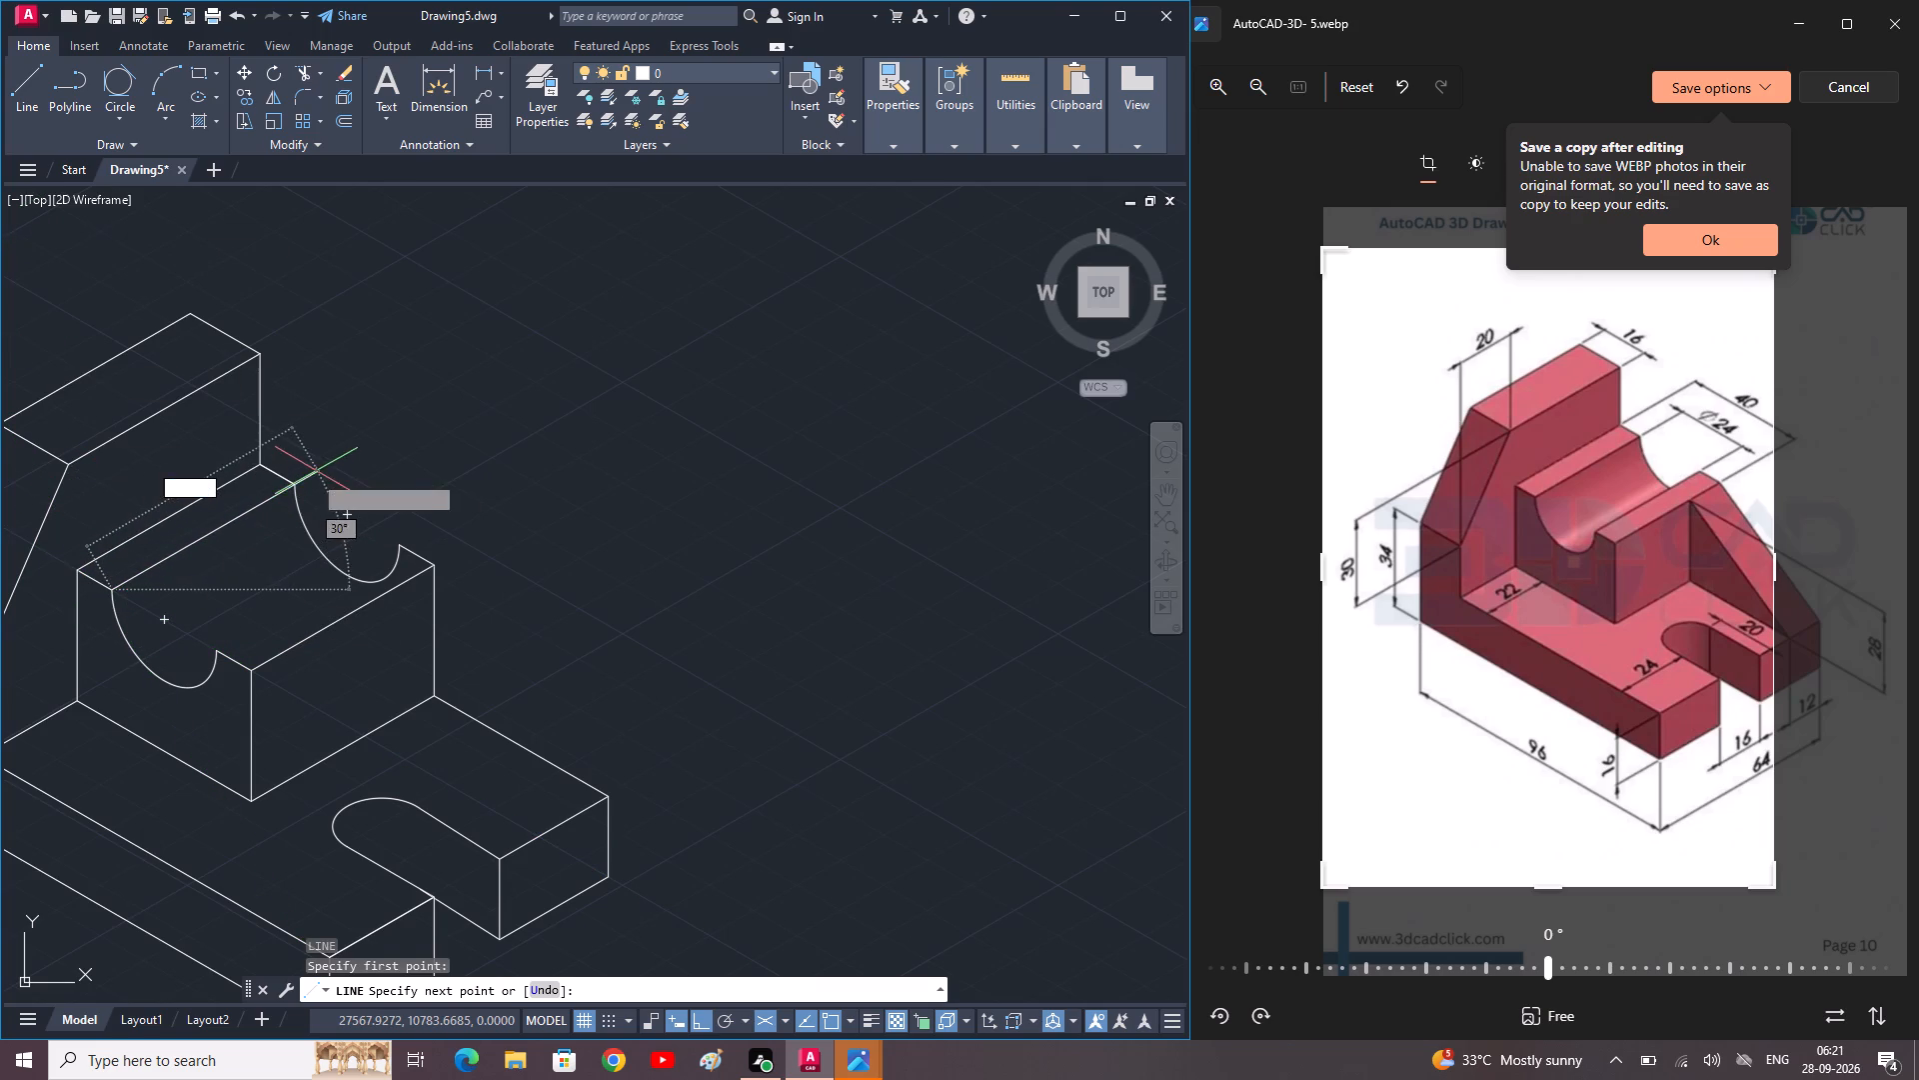
click(302, 472)
key(space)
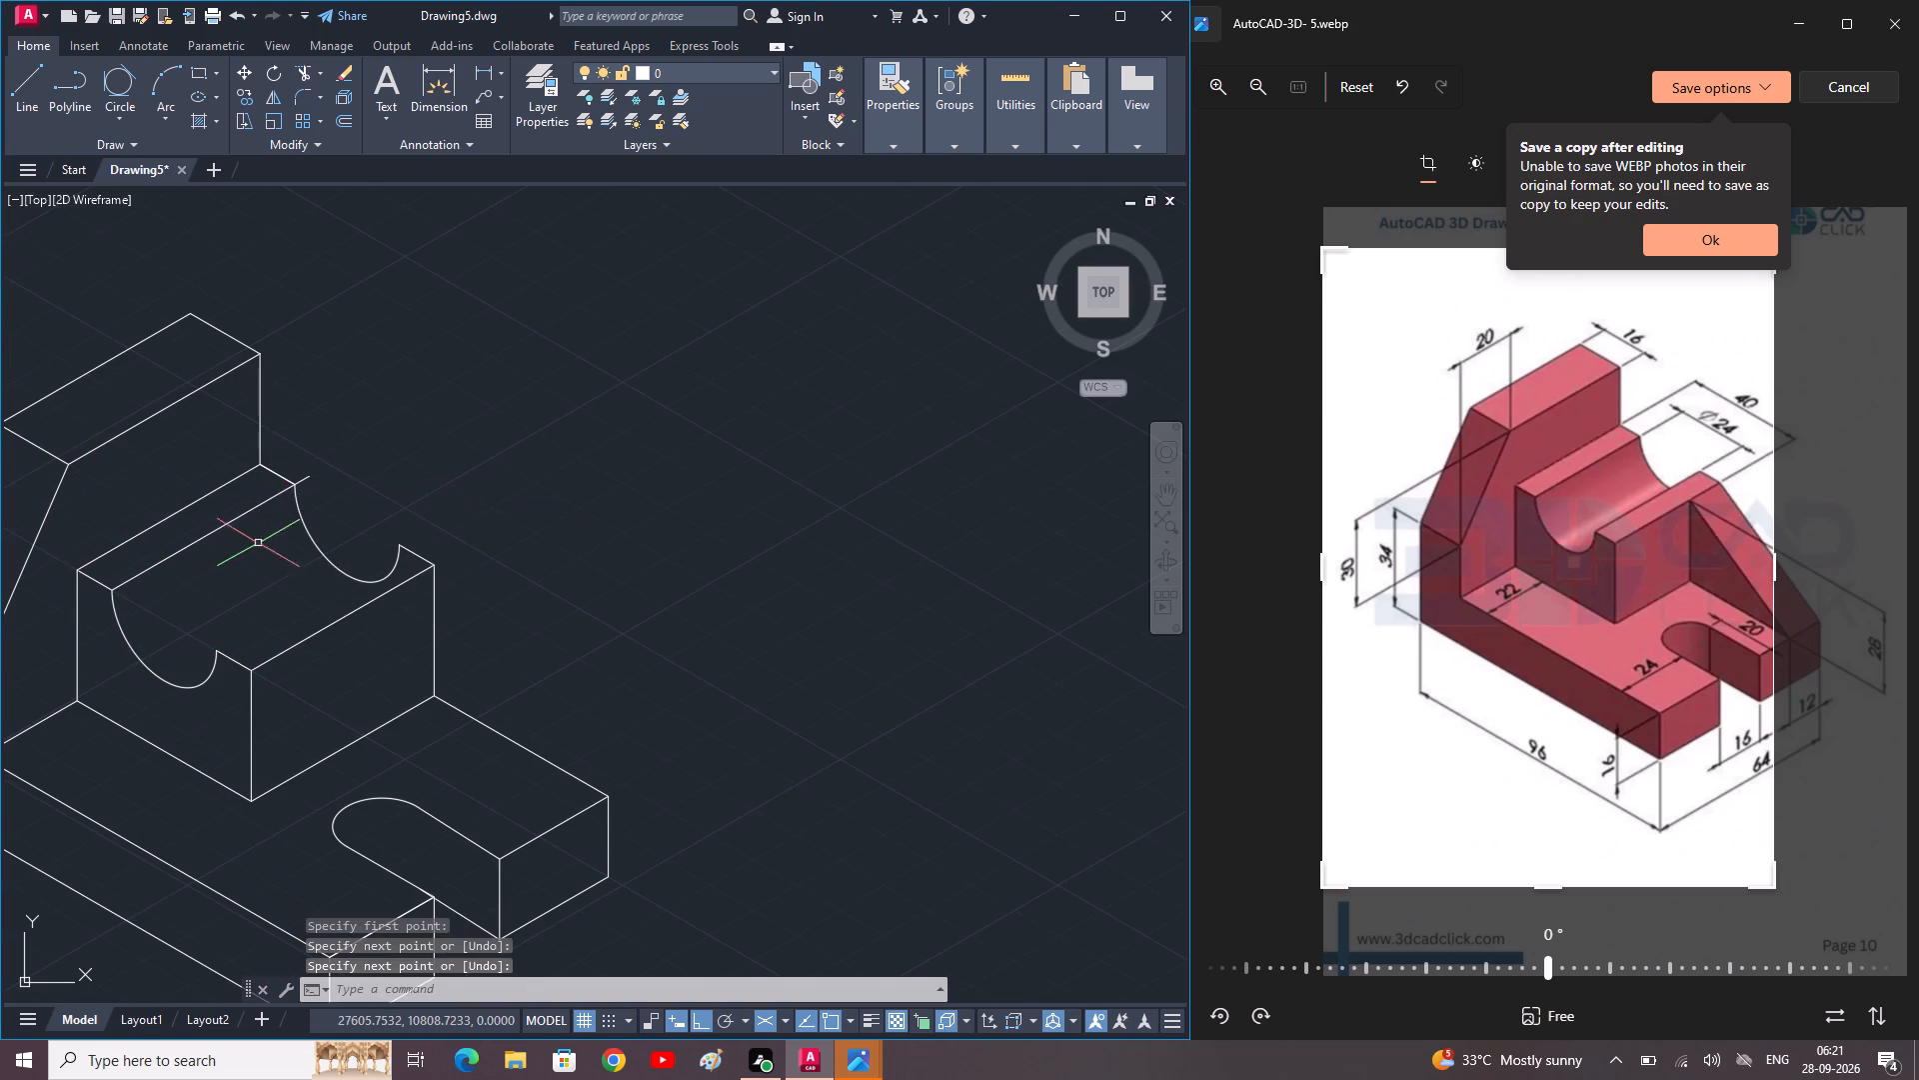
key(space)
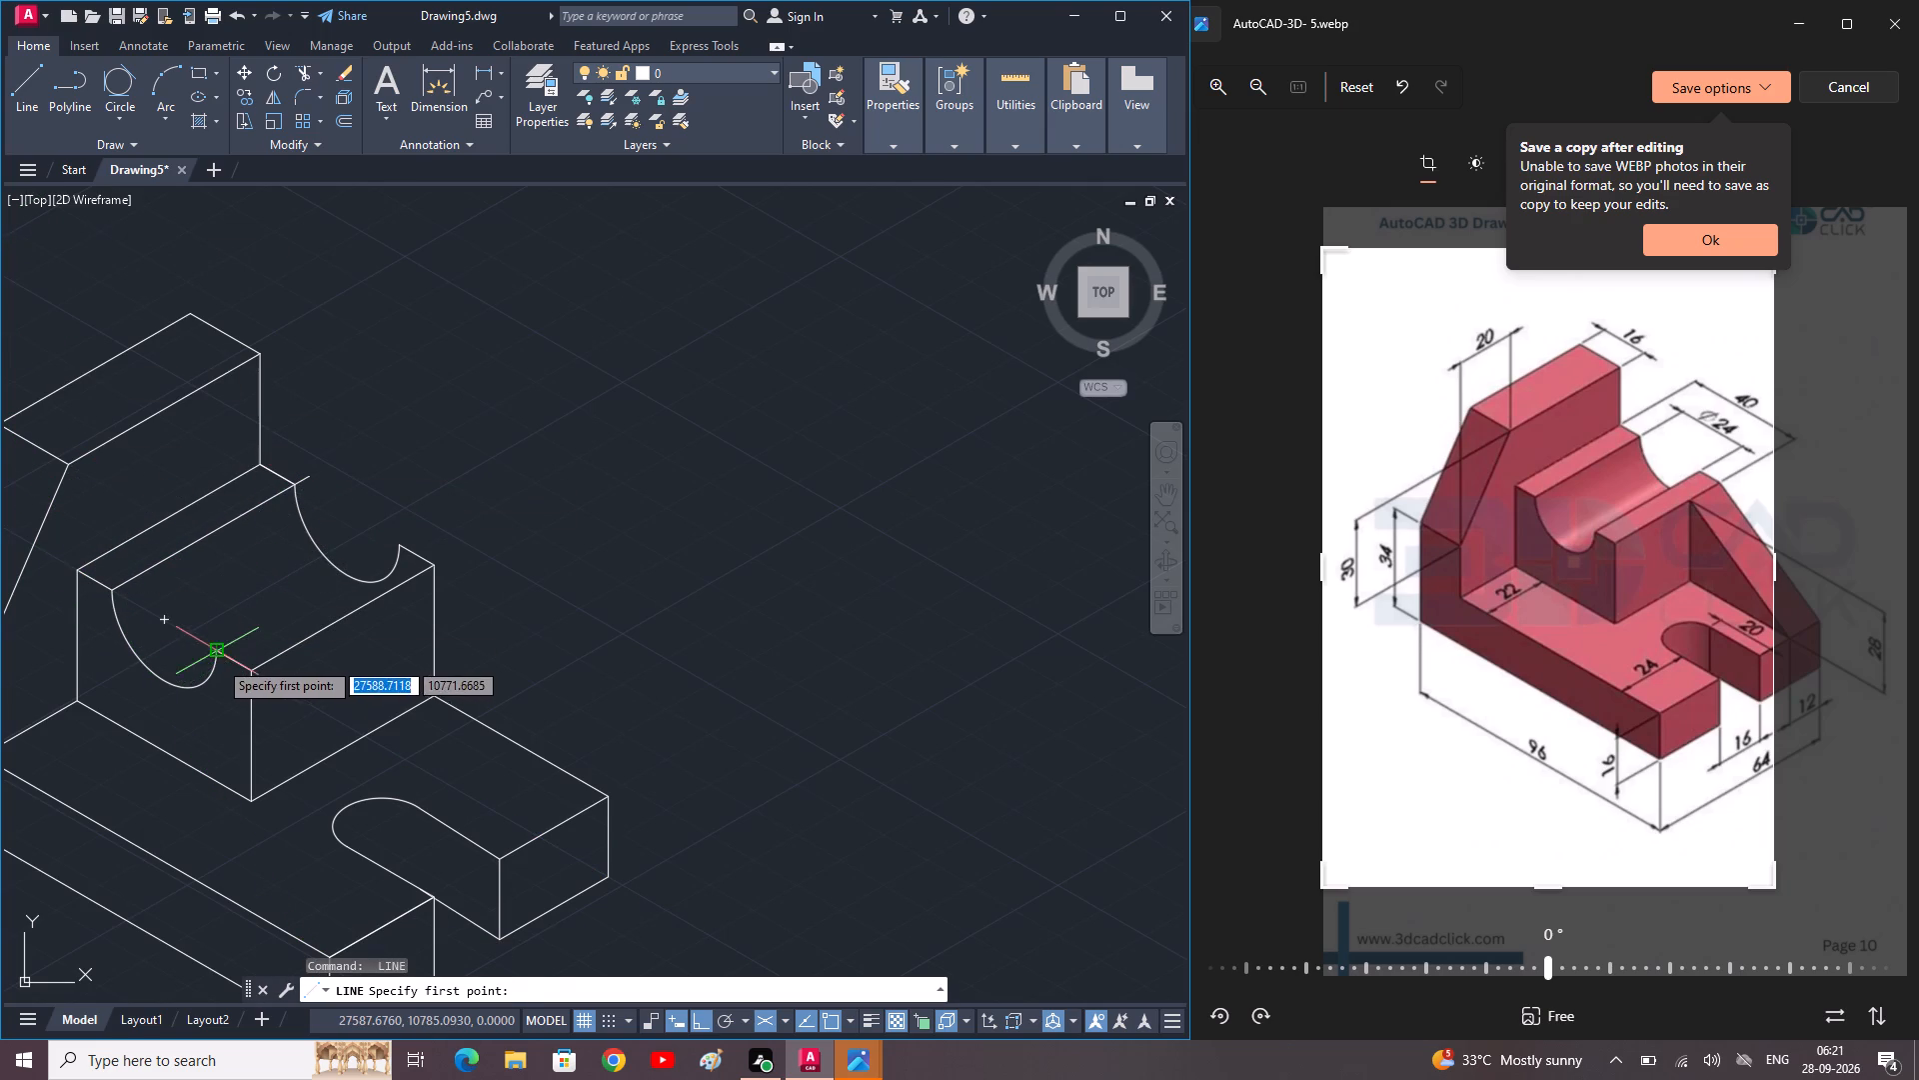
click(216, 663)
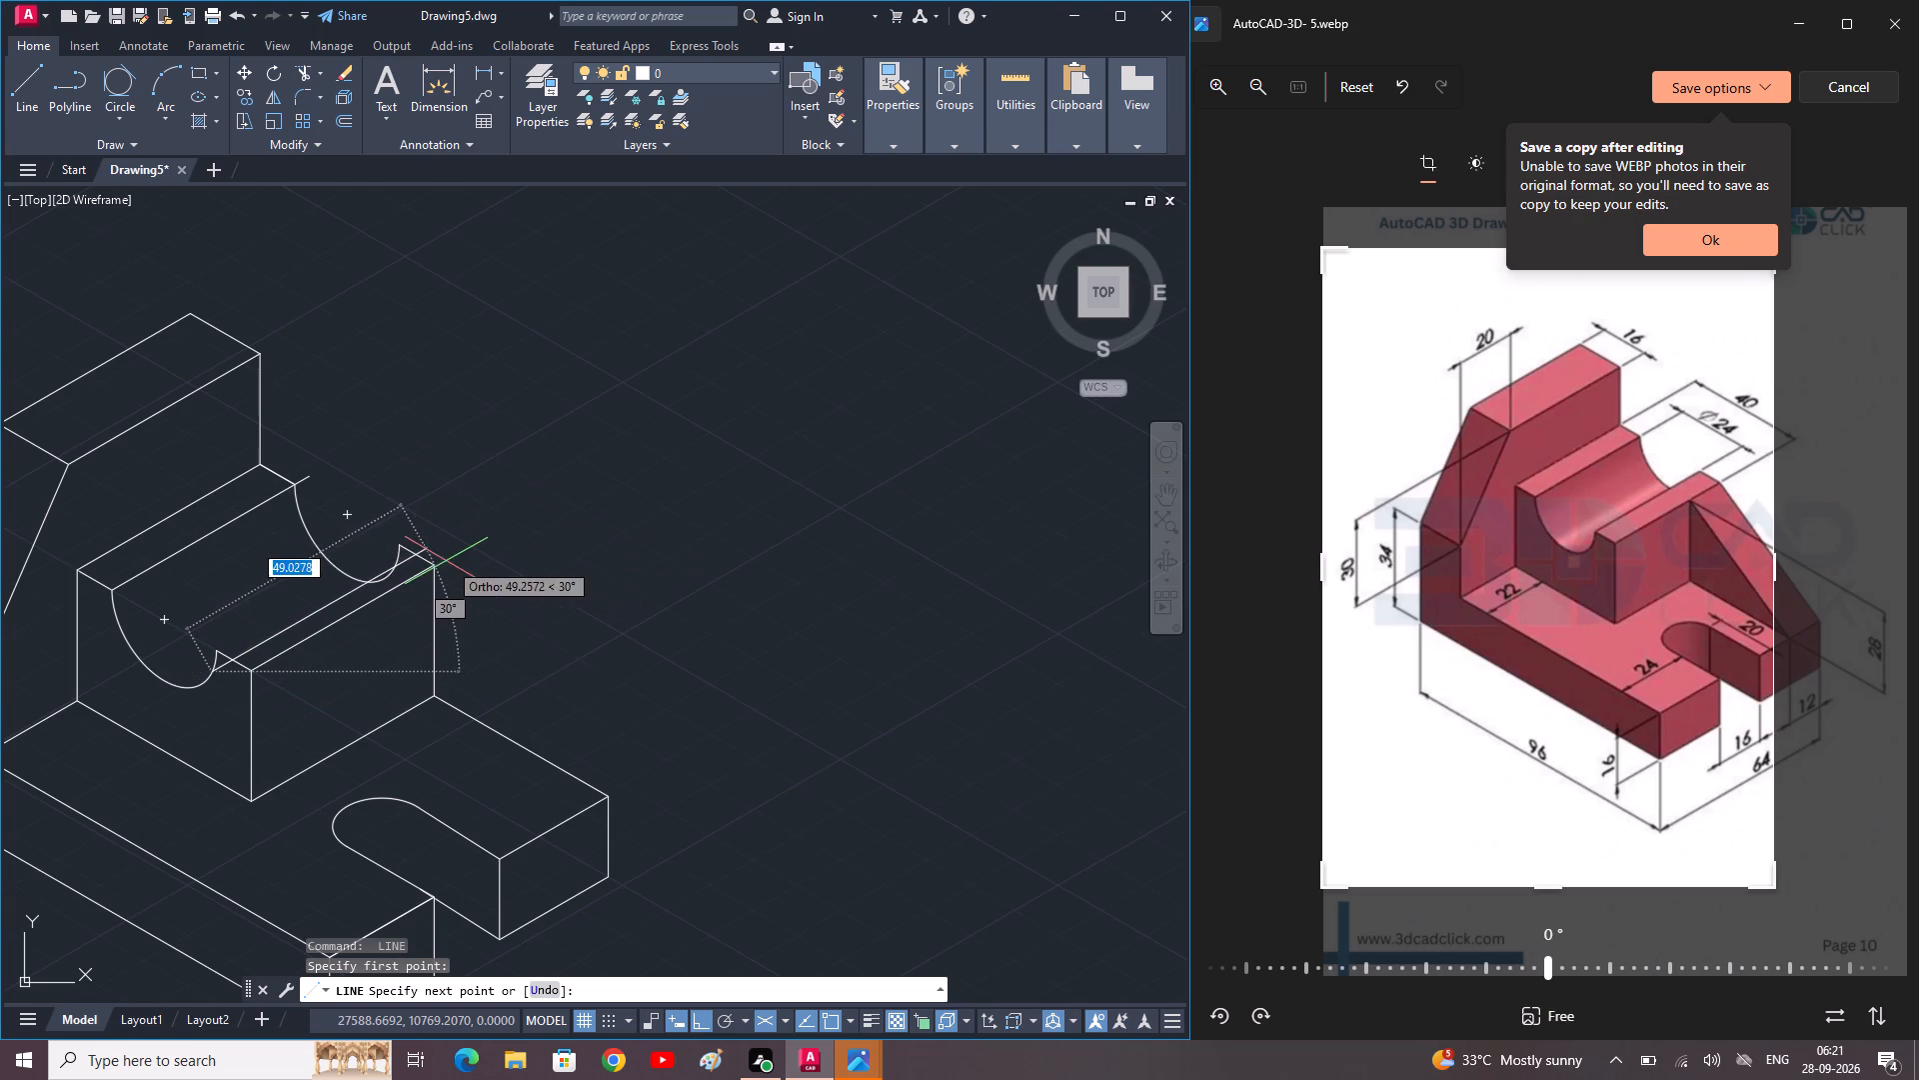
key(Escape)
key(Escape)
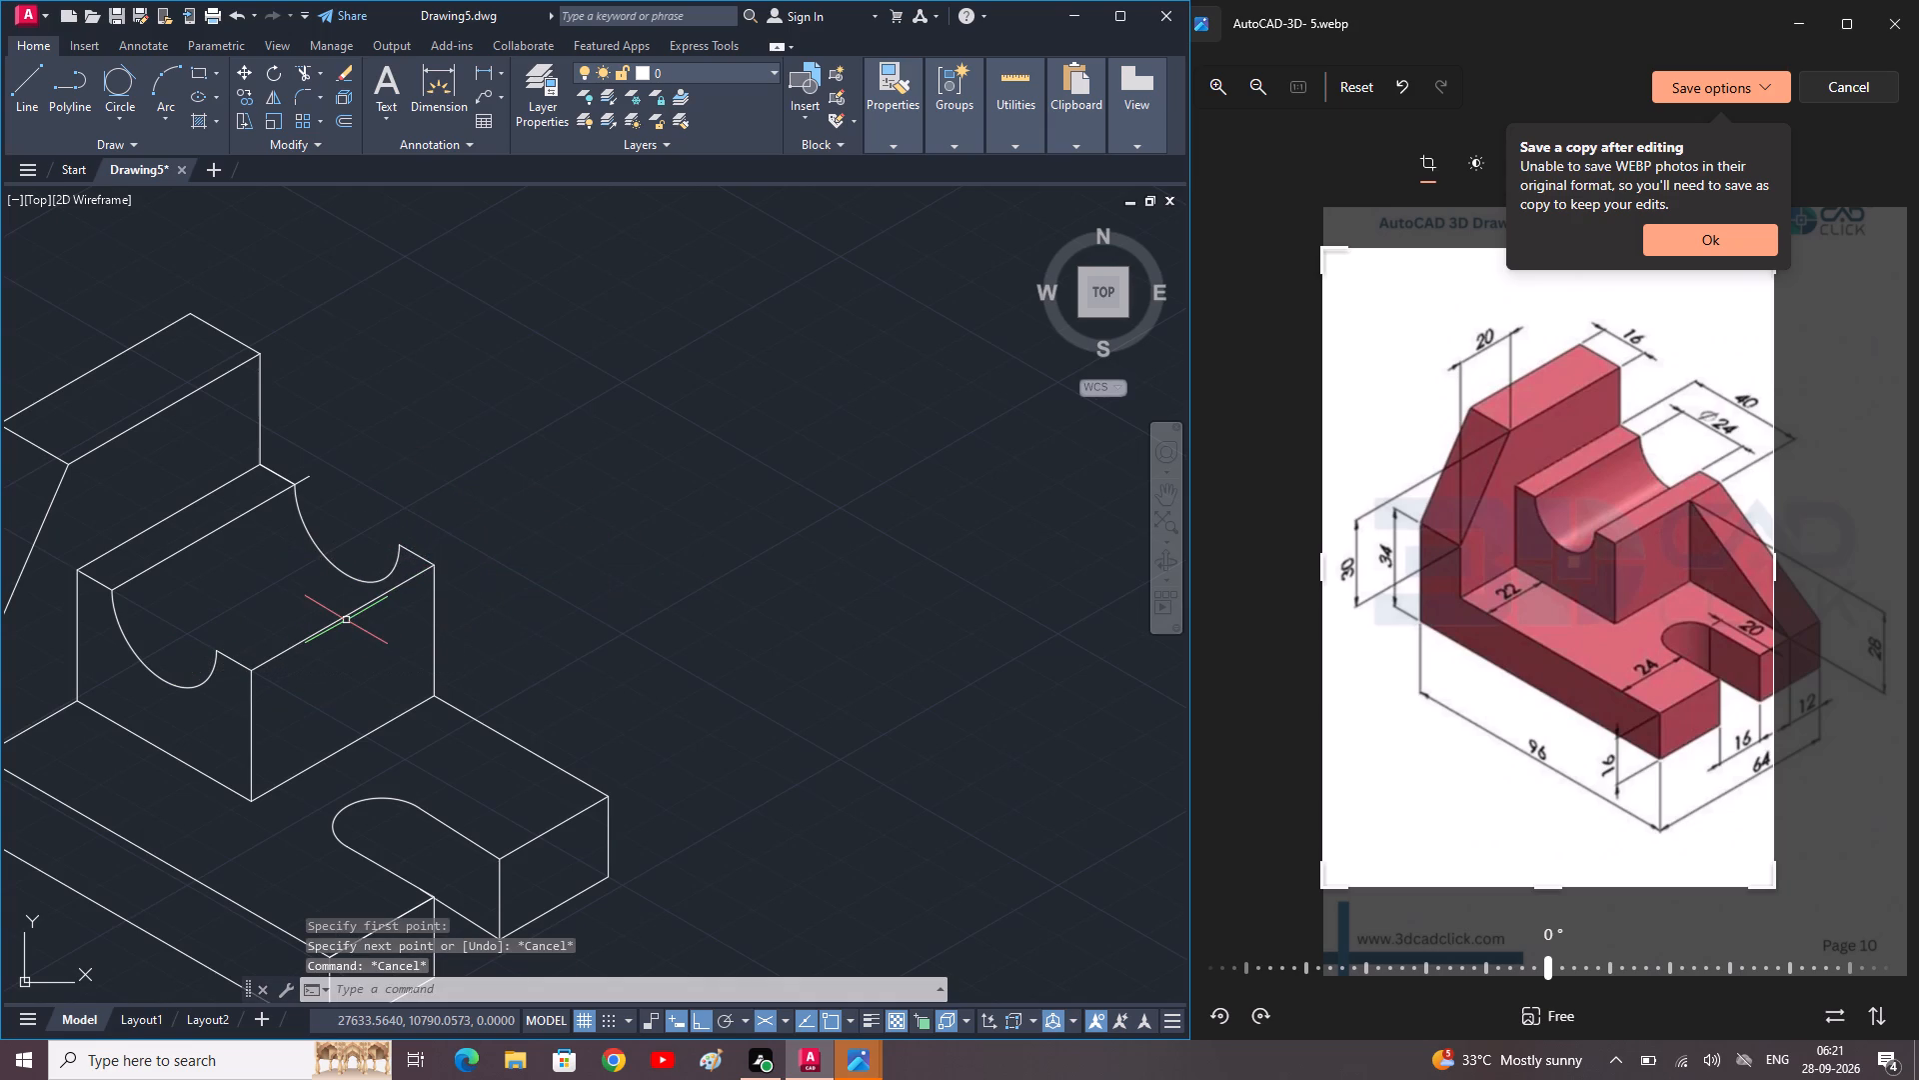
Draw the groove's outer straight edge from the far arc's outer end to the near arc's outer end.
key(l)
key(space)
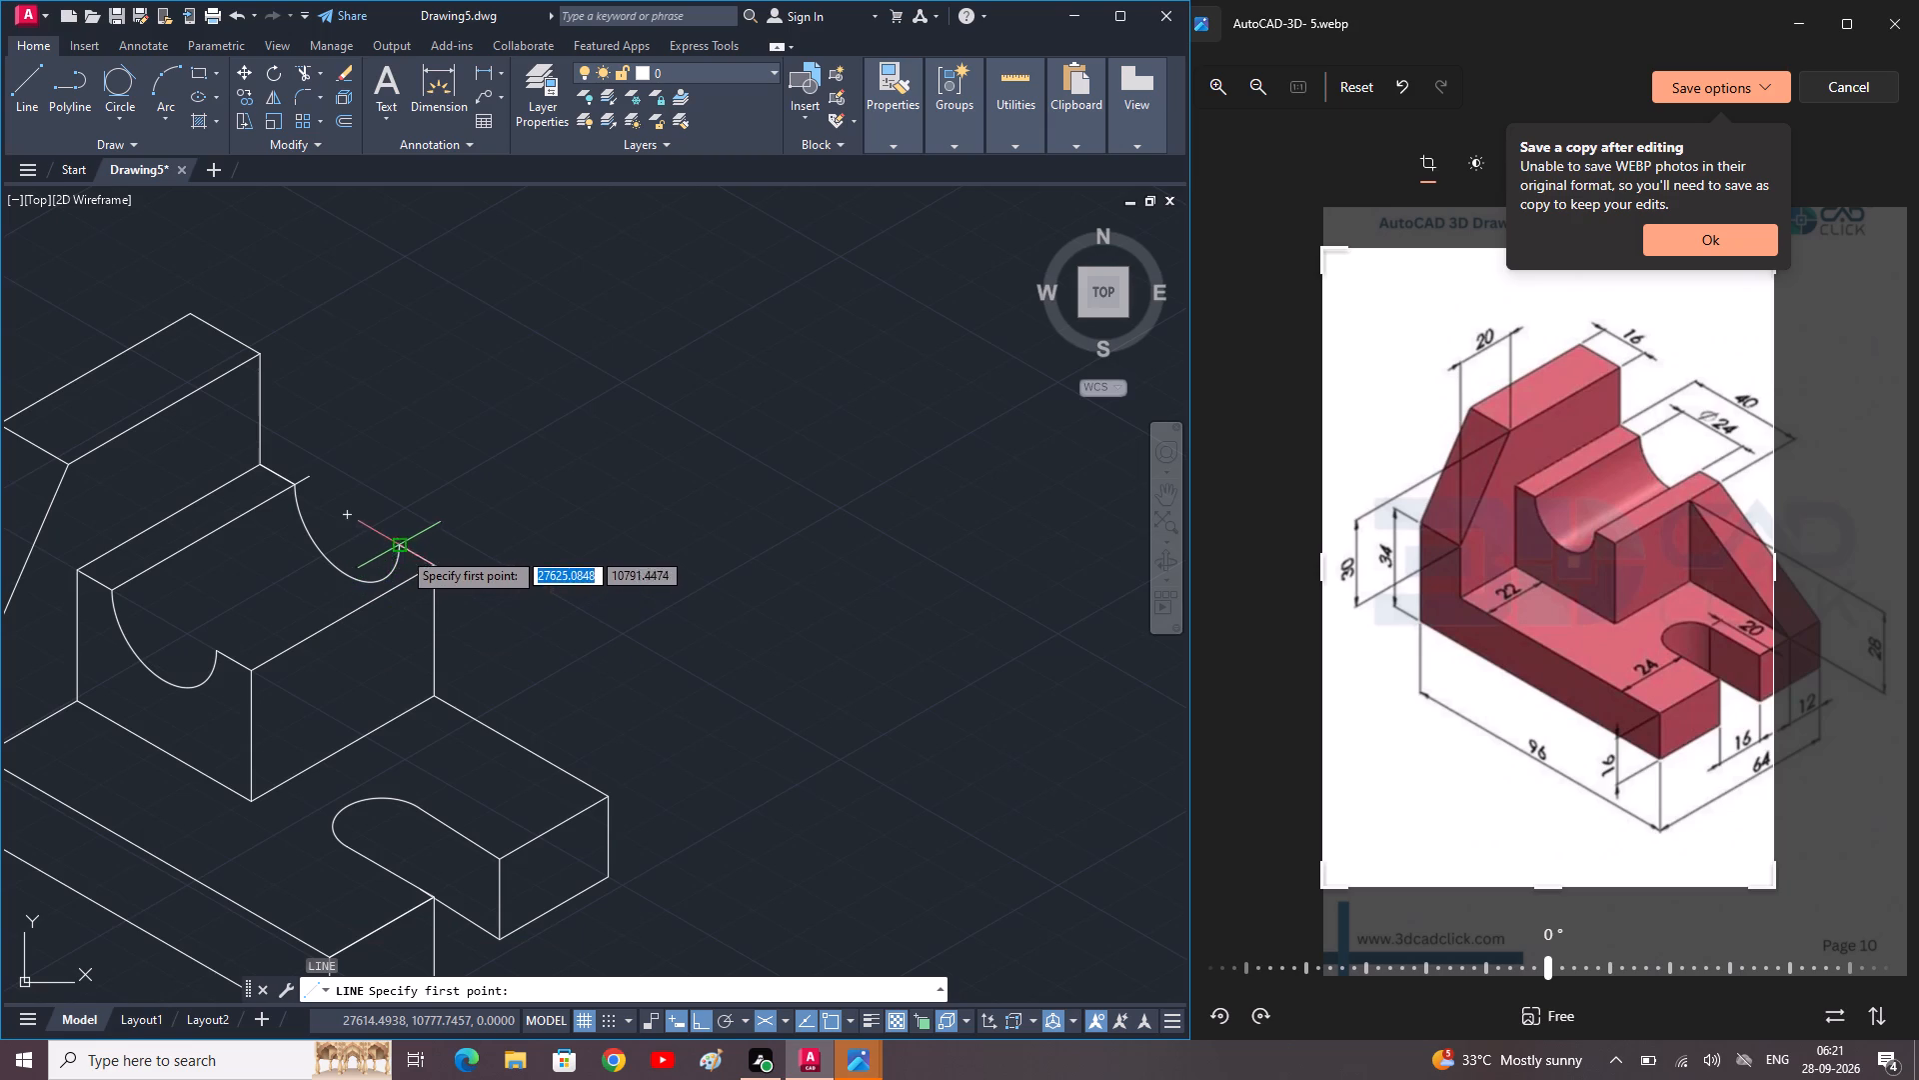
click(406, 547)
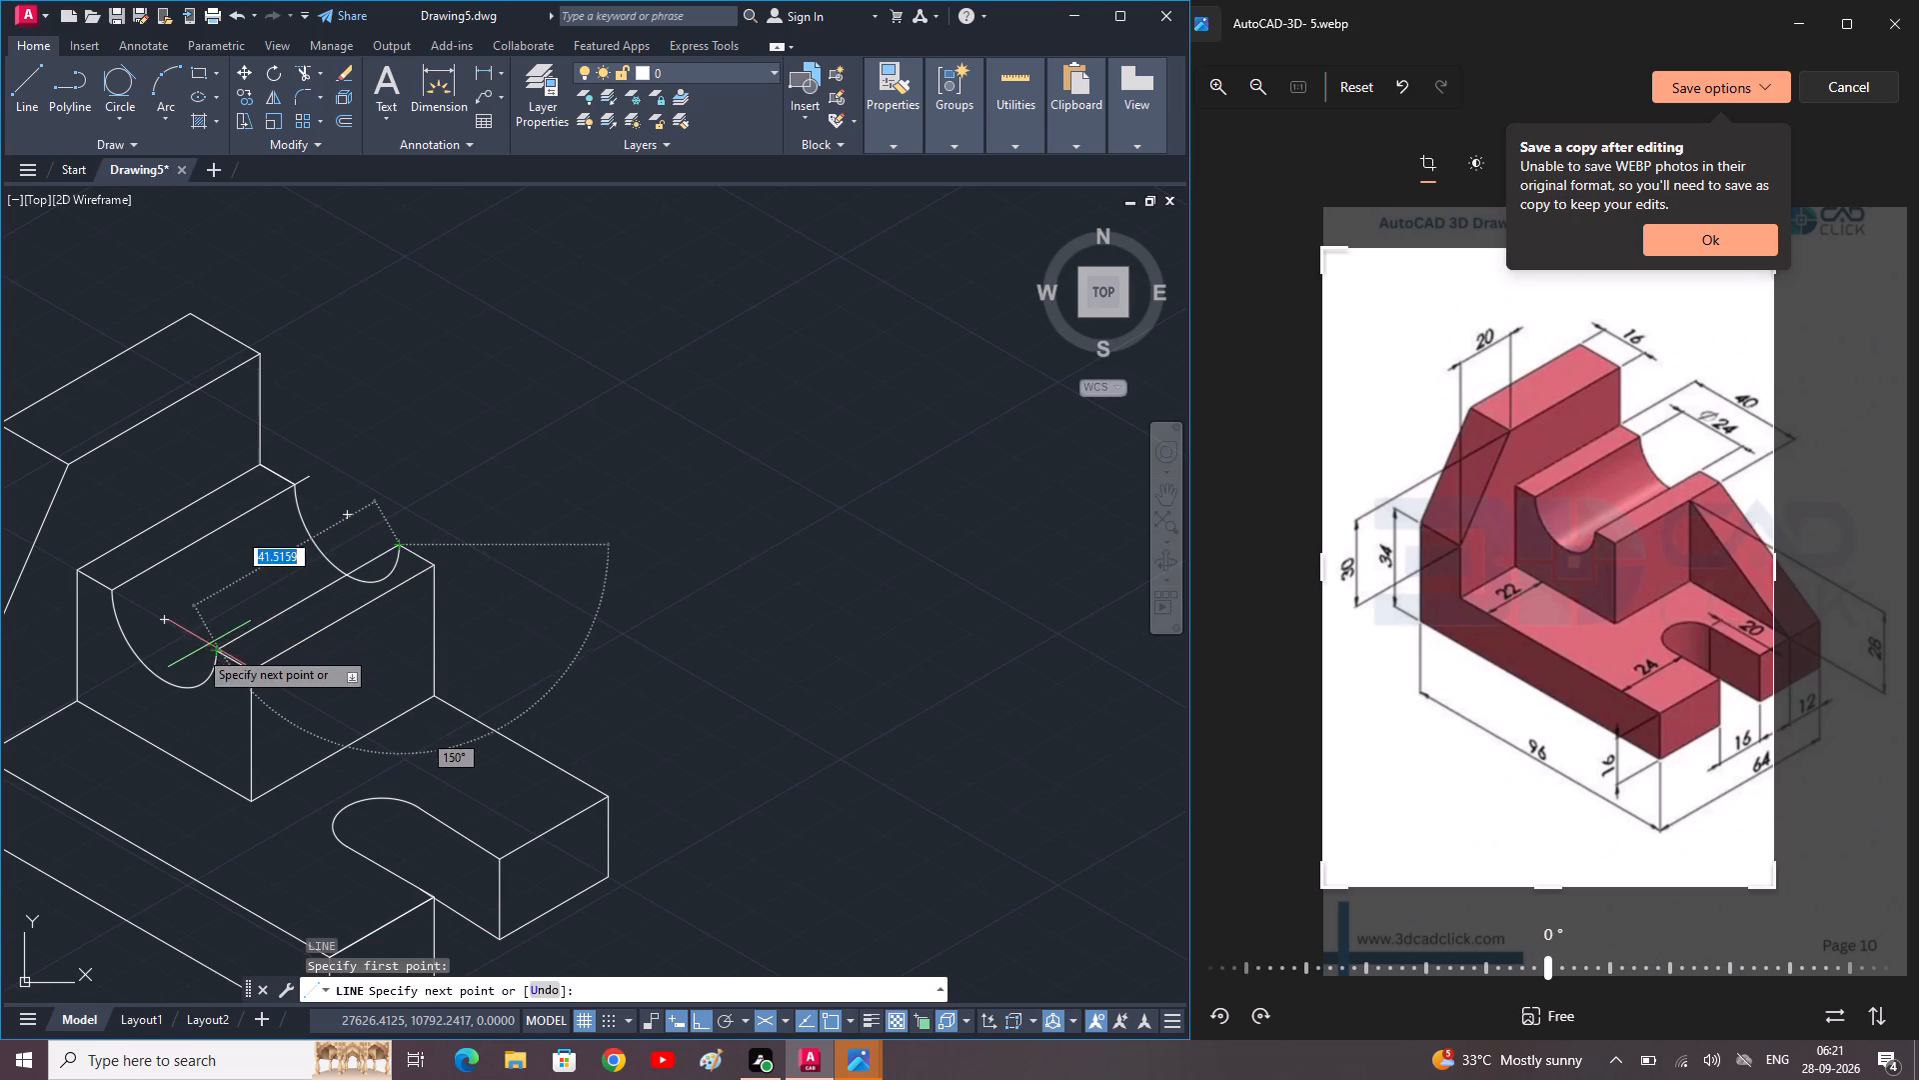
click(213, 647)
key(space)
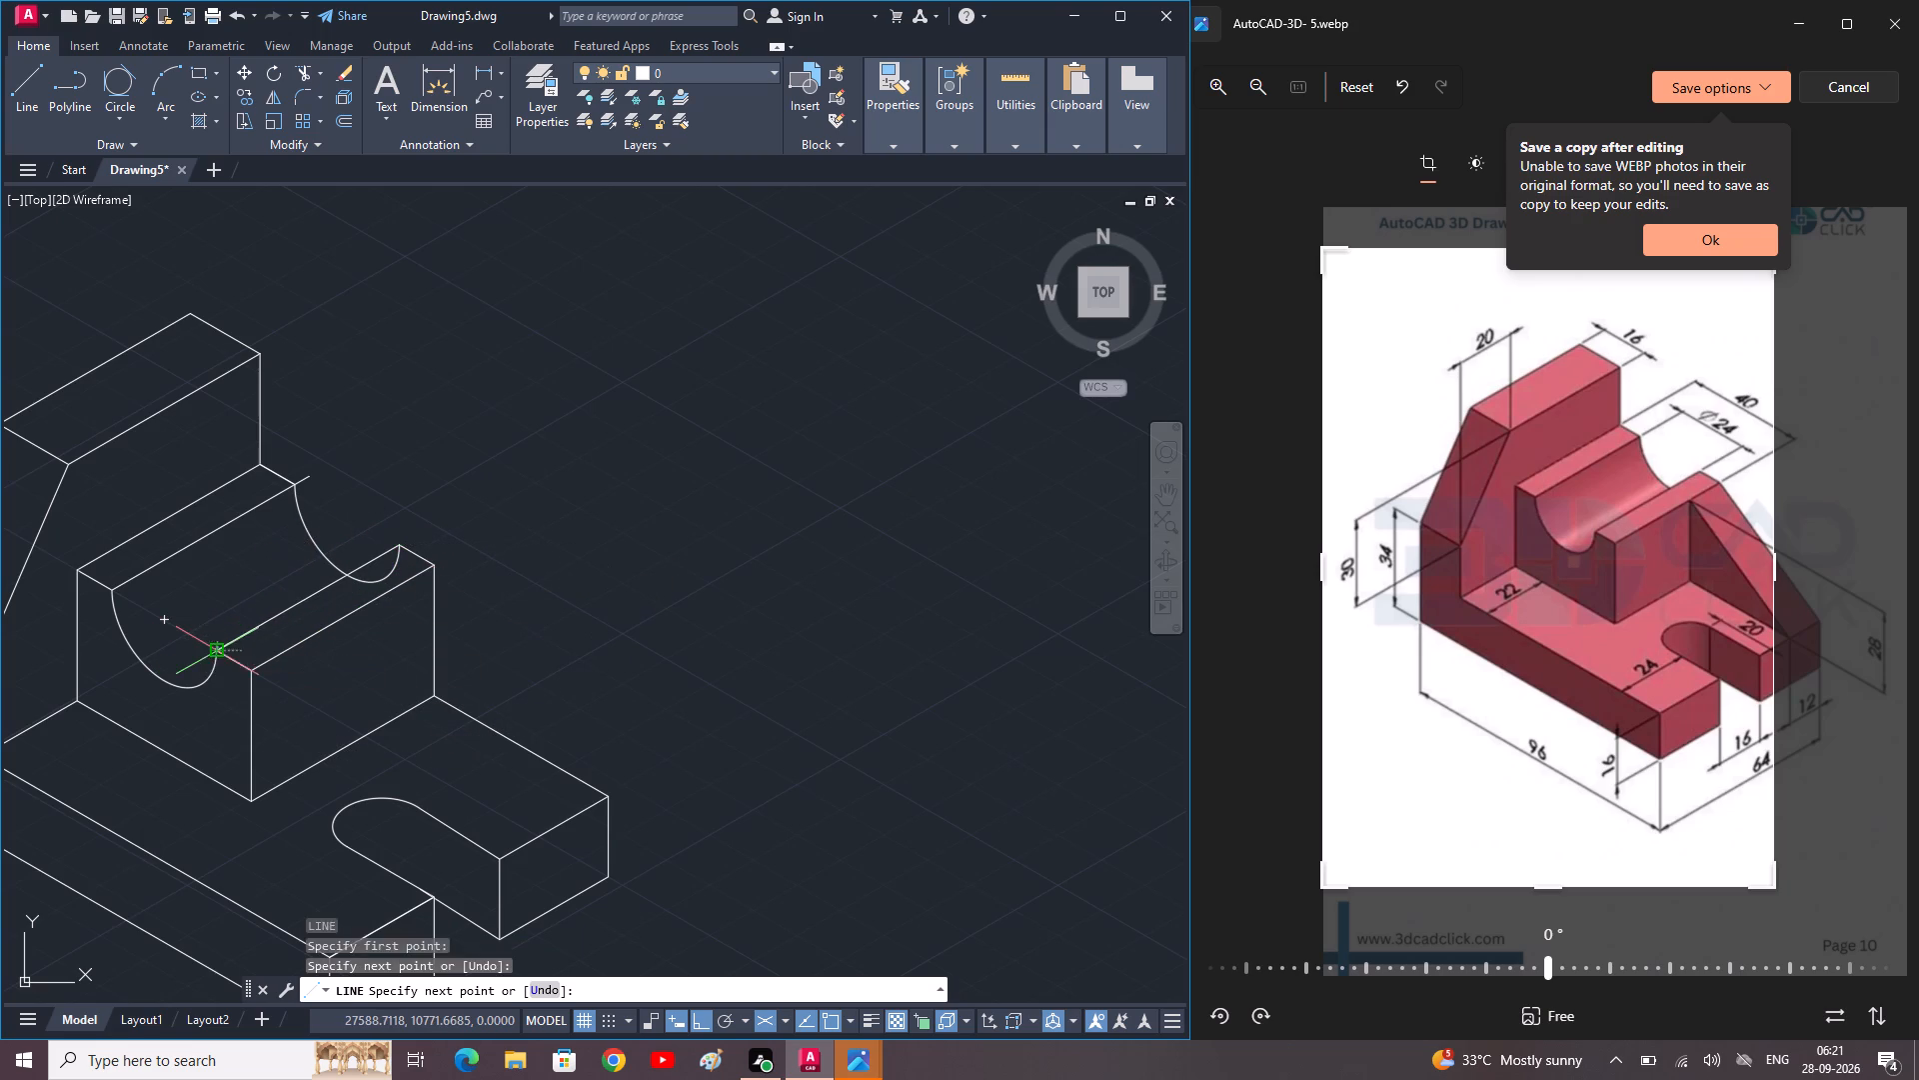
Trim the wall-side groove edge's overshoot and the part of the far arc hidden behind the outer groove edge.
key(t)
key(r)
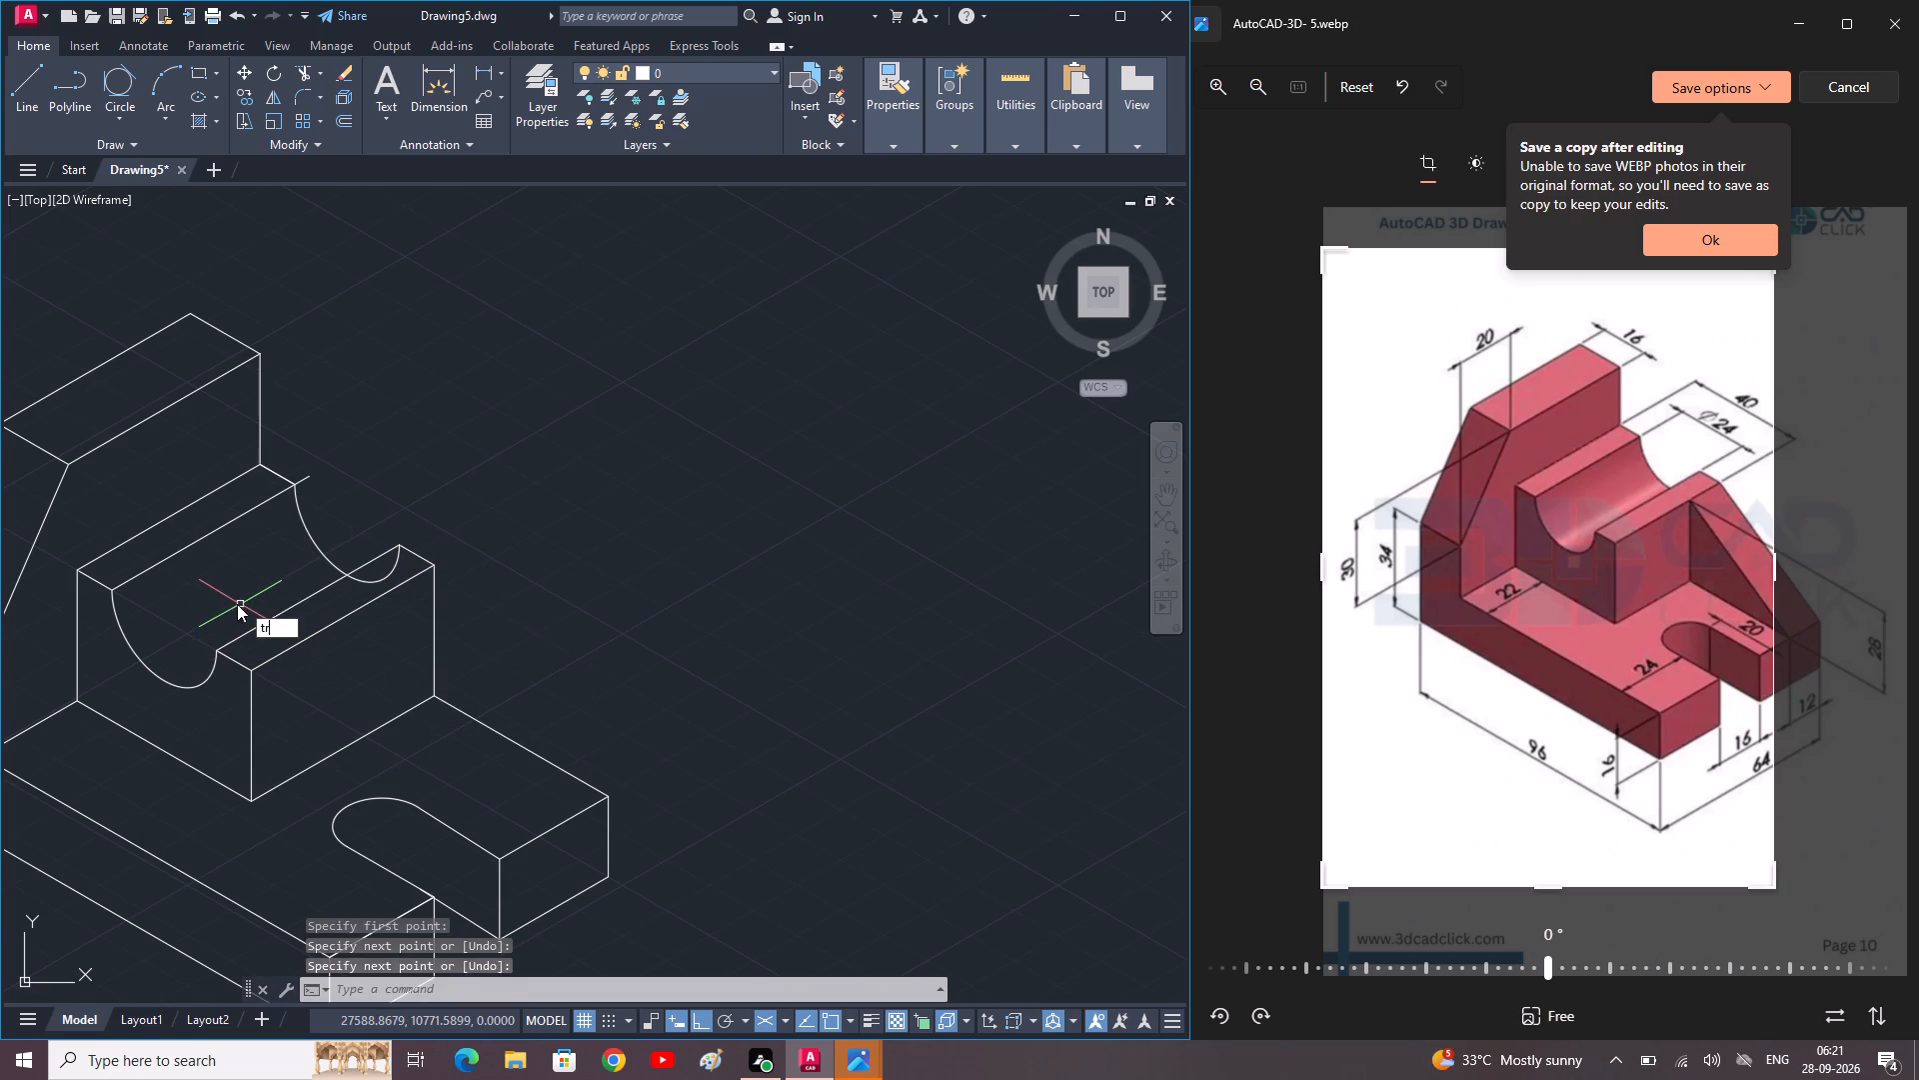
key(space)
click(304, 480)
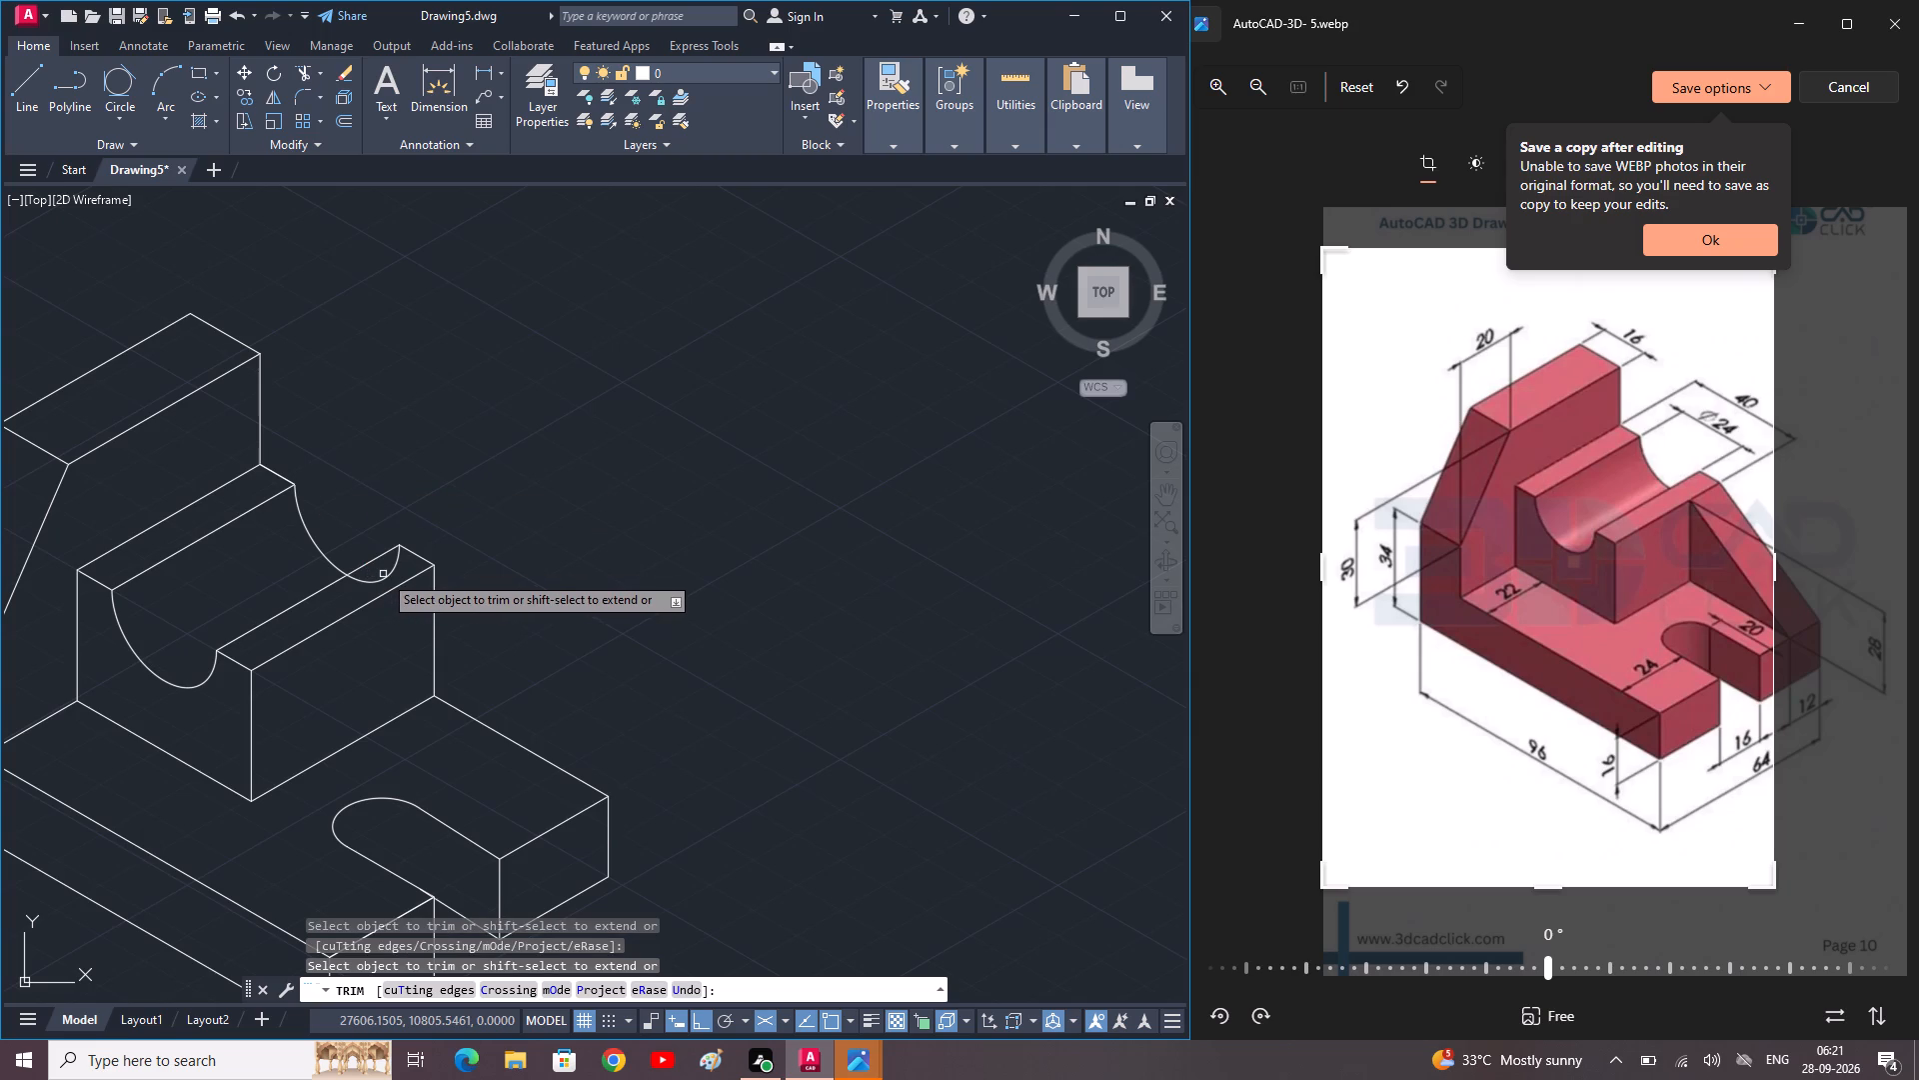
click(383, 577)
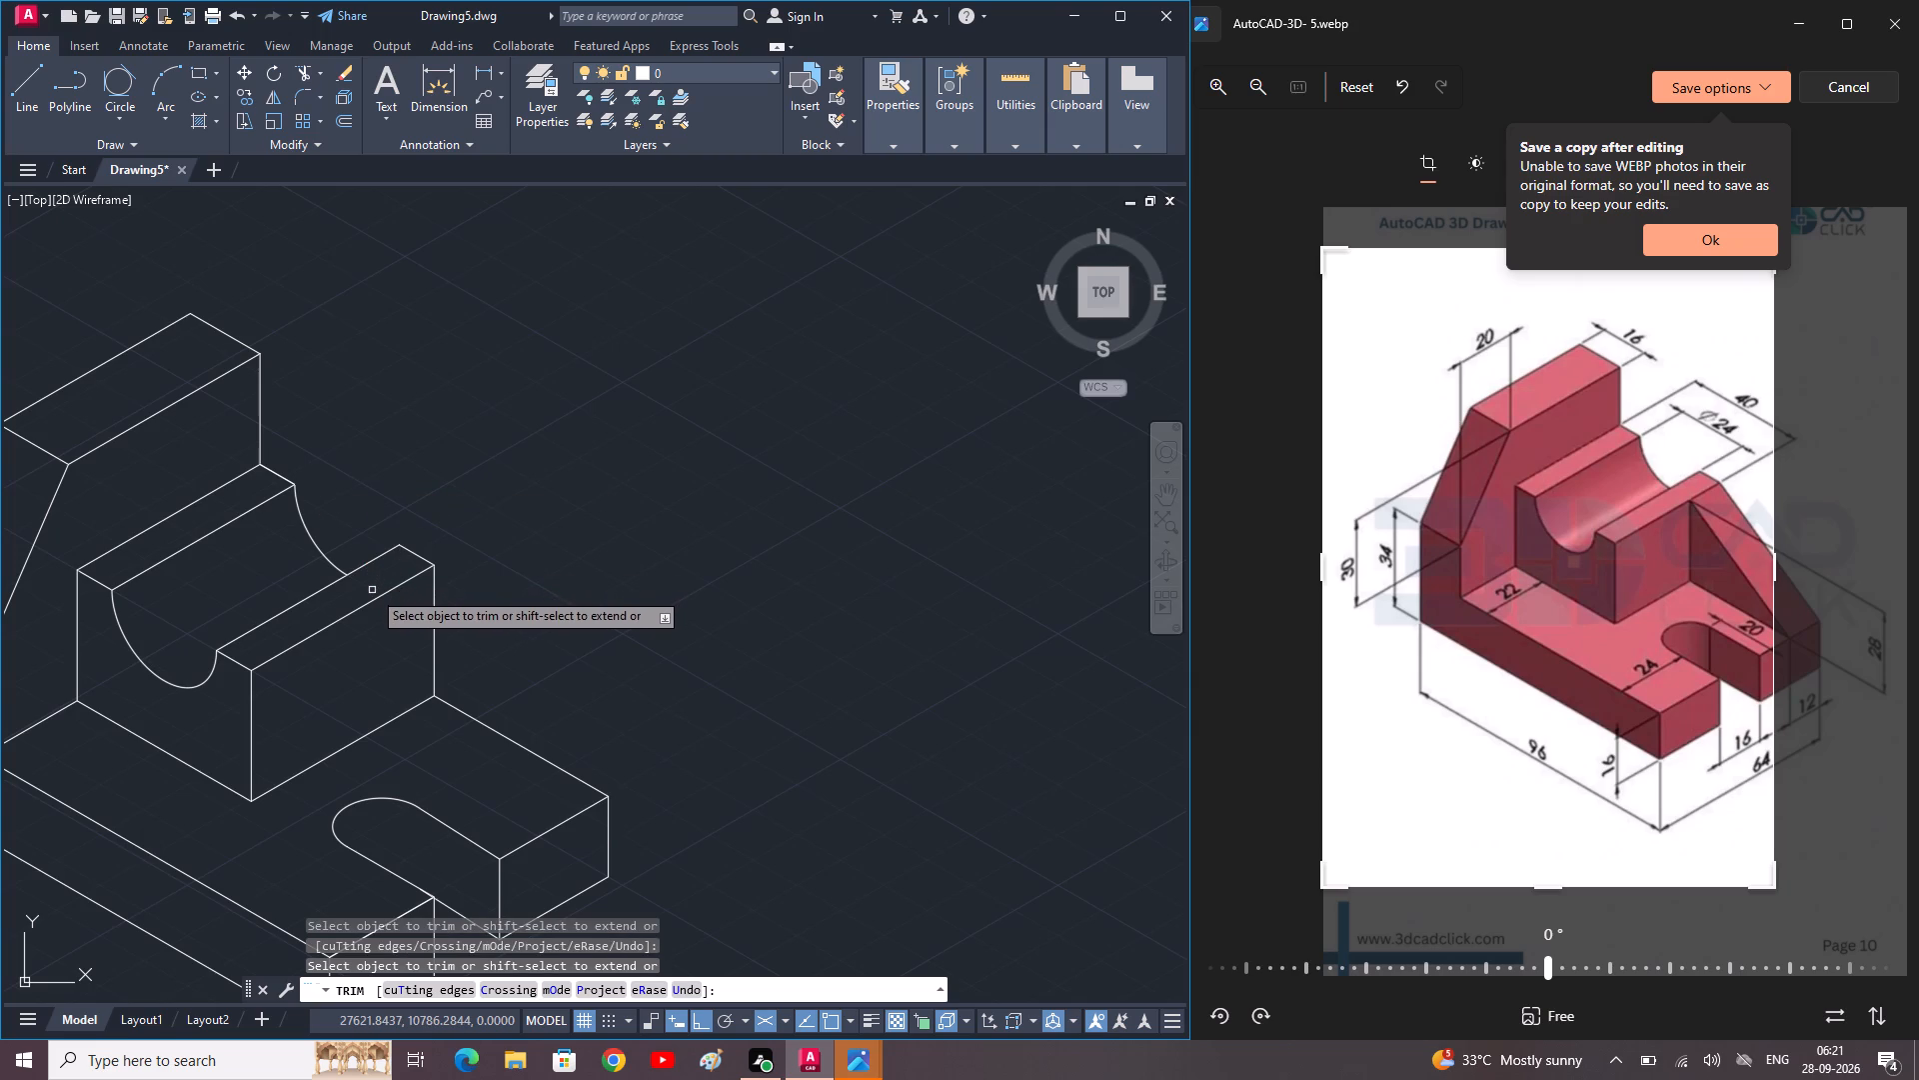
middle_drag(371, 591, 429, 502)
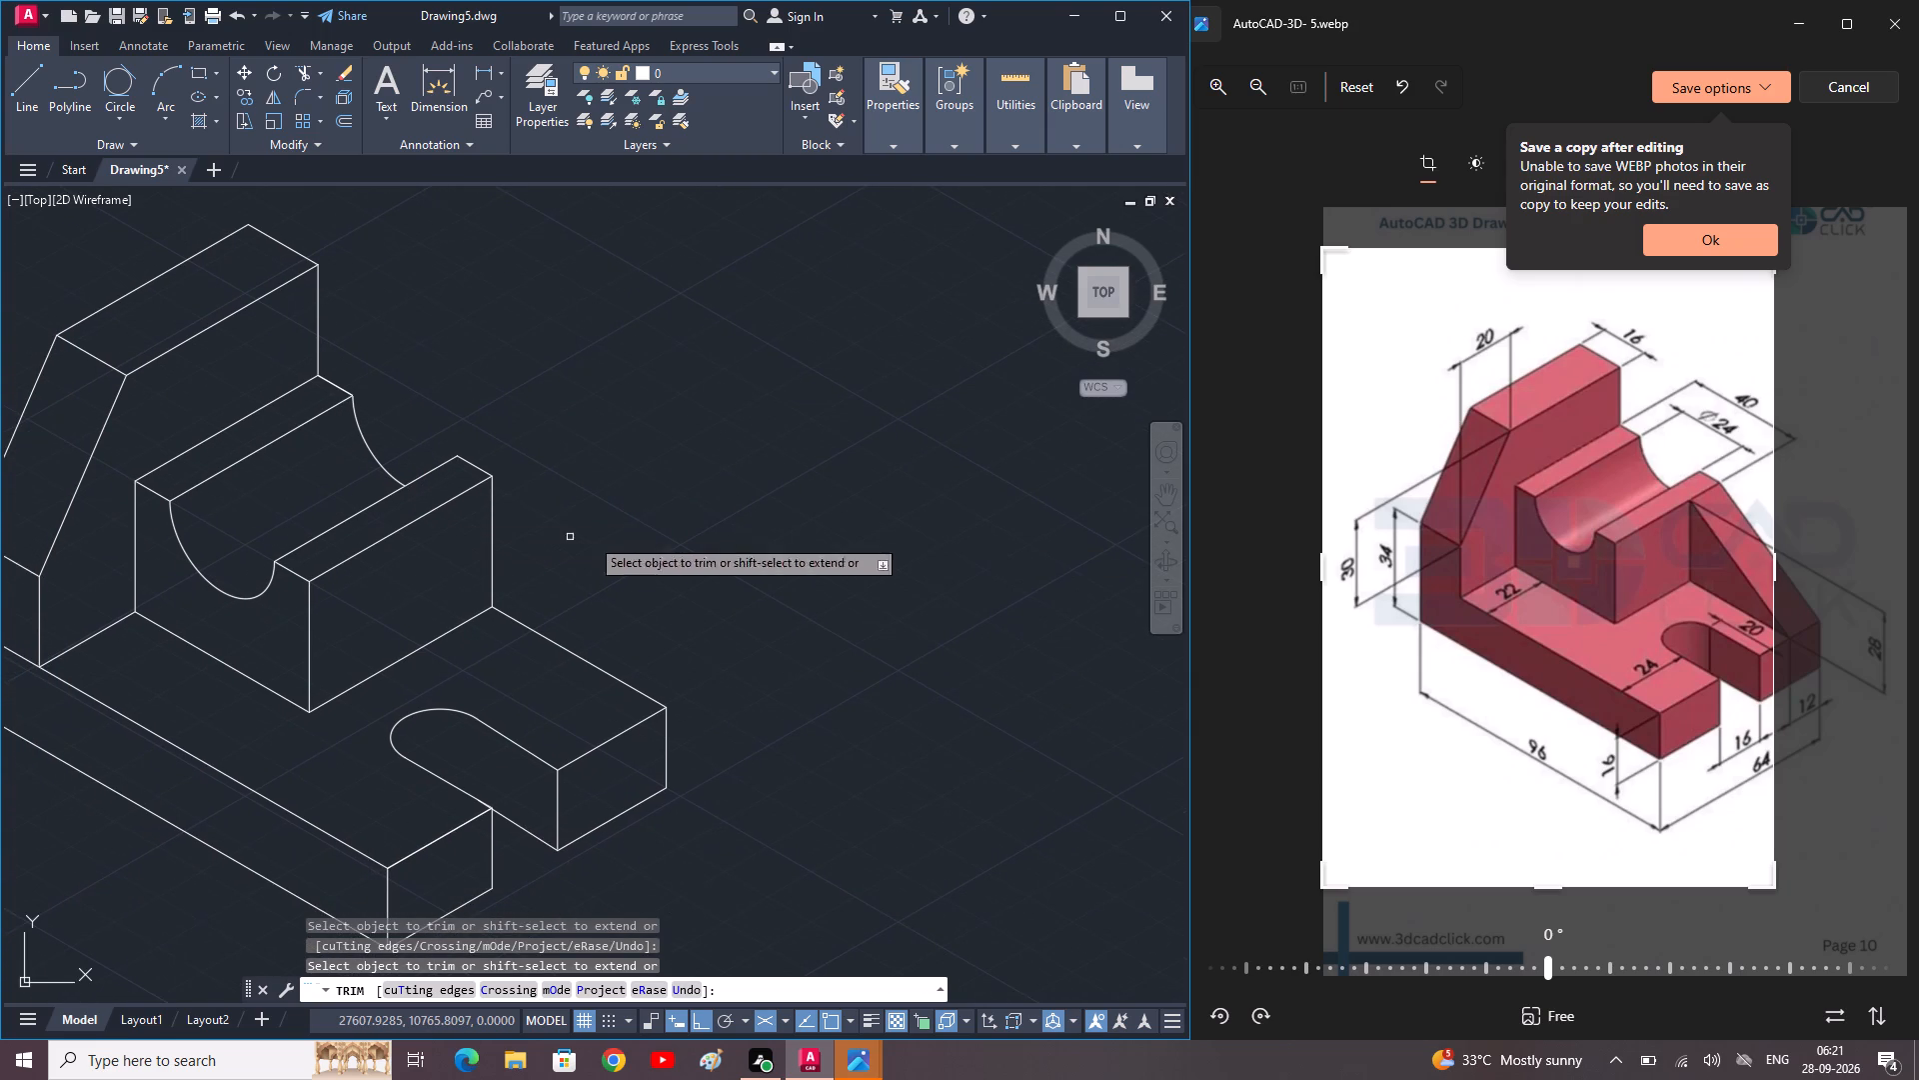
middle_drag(1581, 552, 1436, 529)
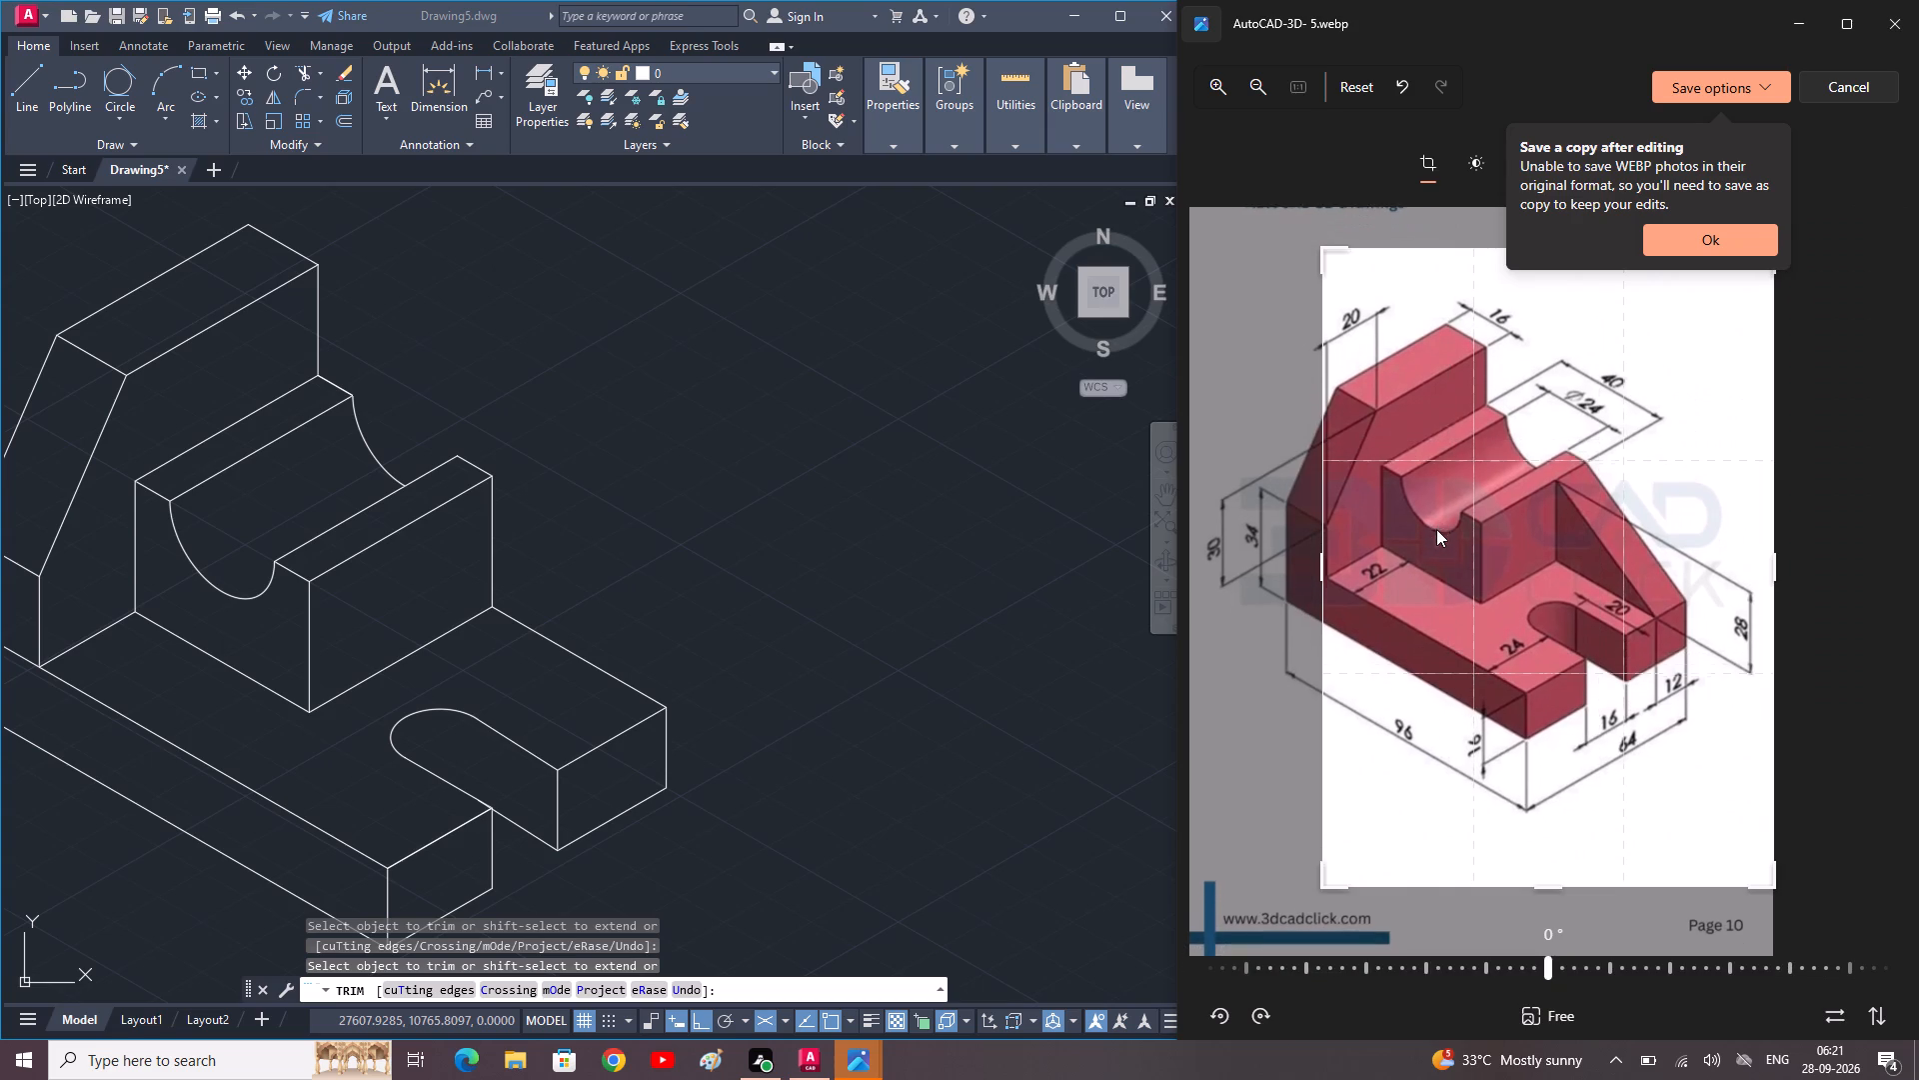
middle_drag(1436, 529, 1434, 525)
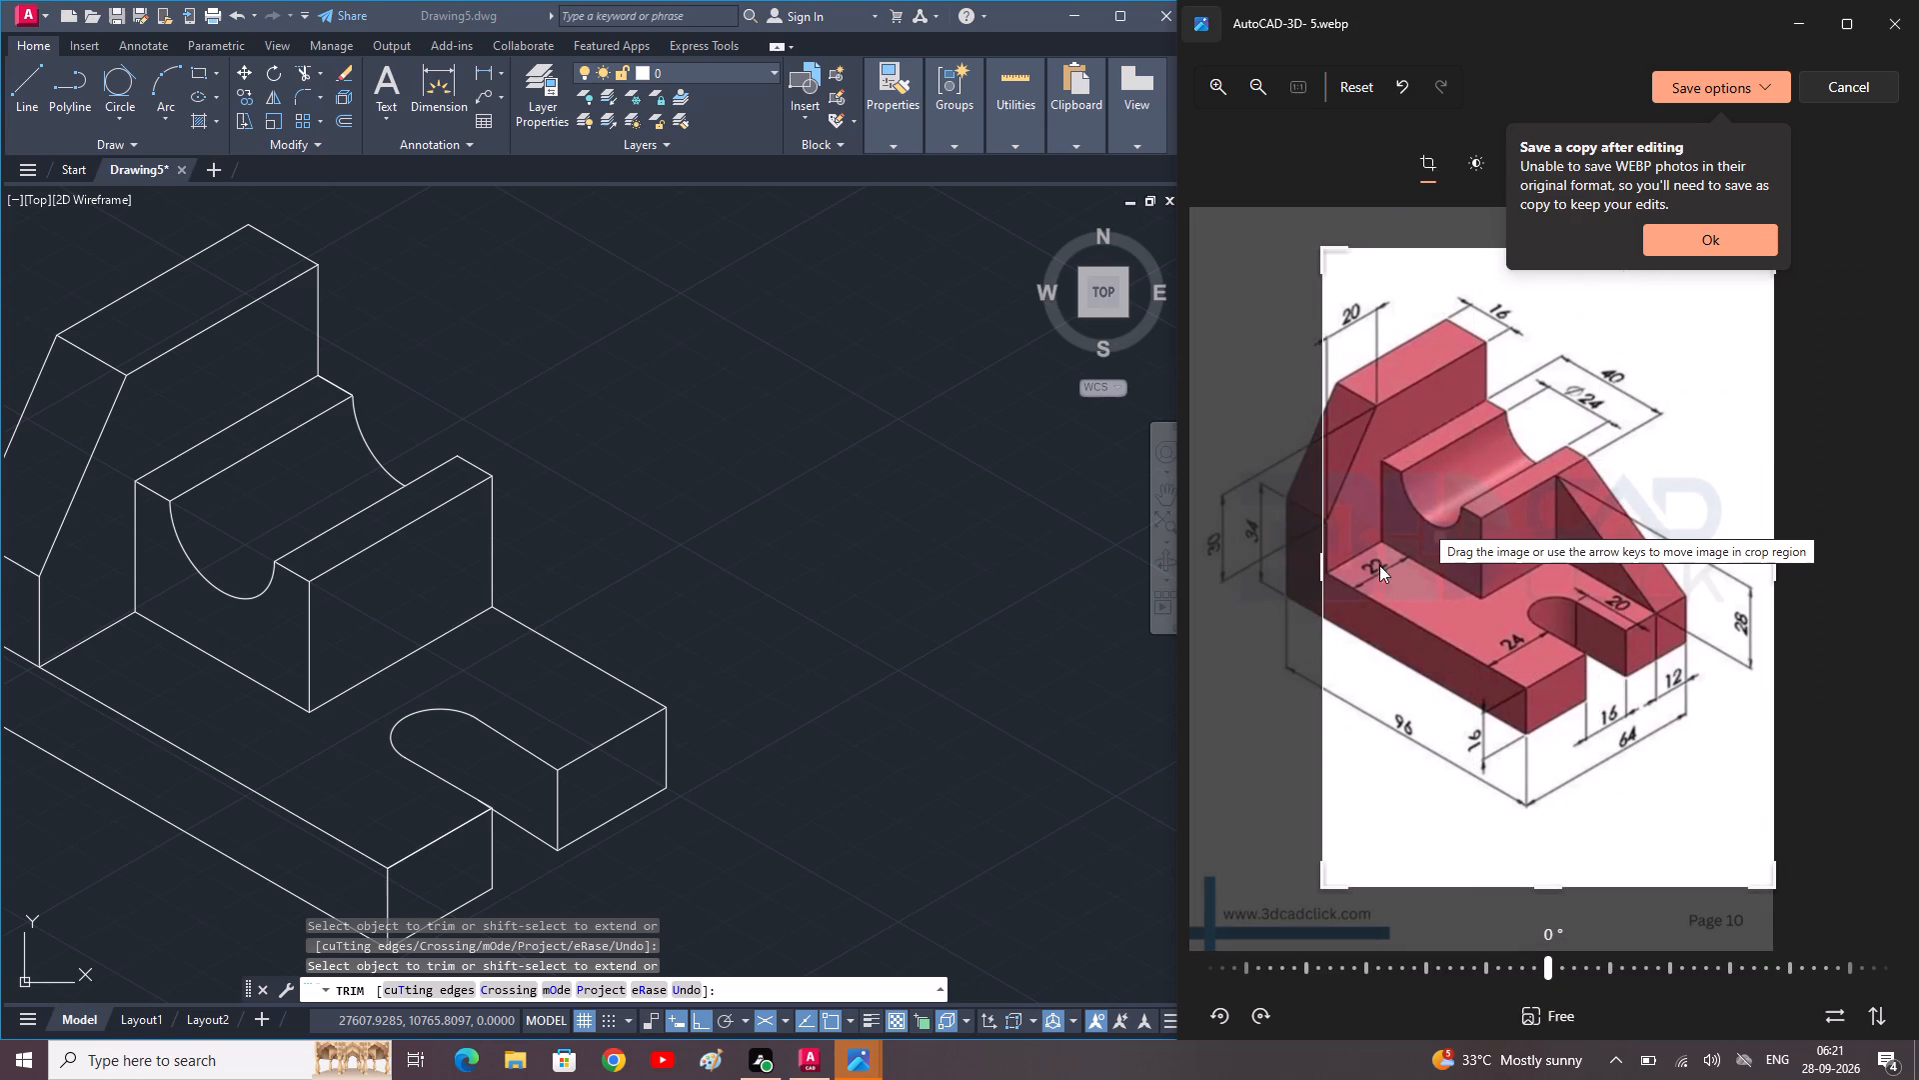
key(Escape)
key(Escape)
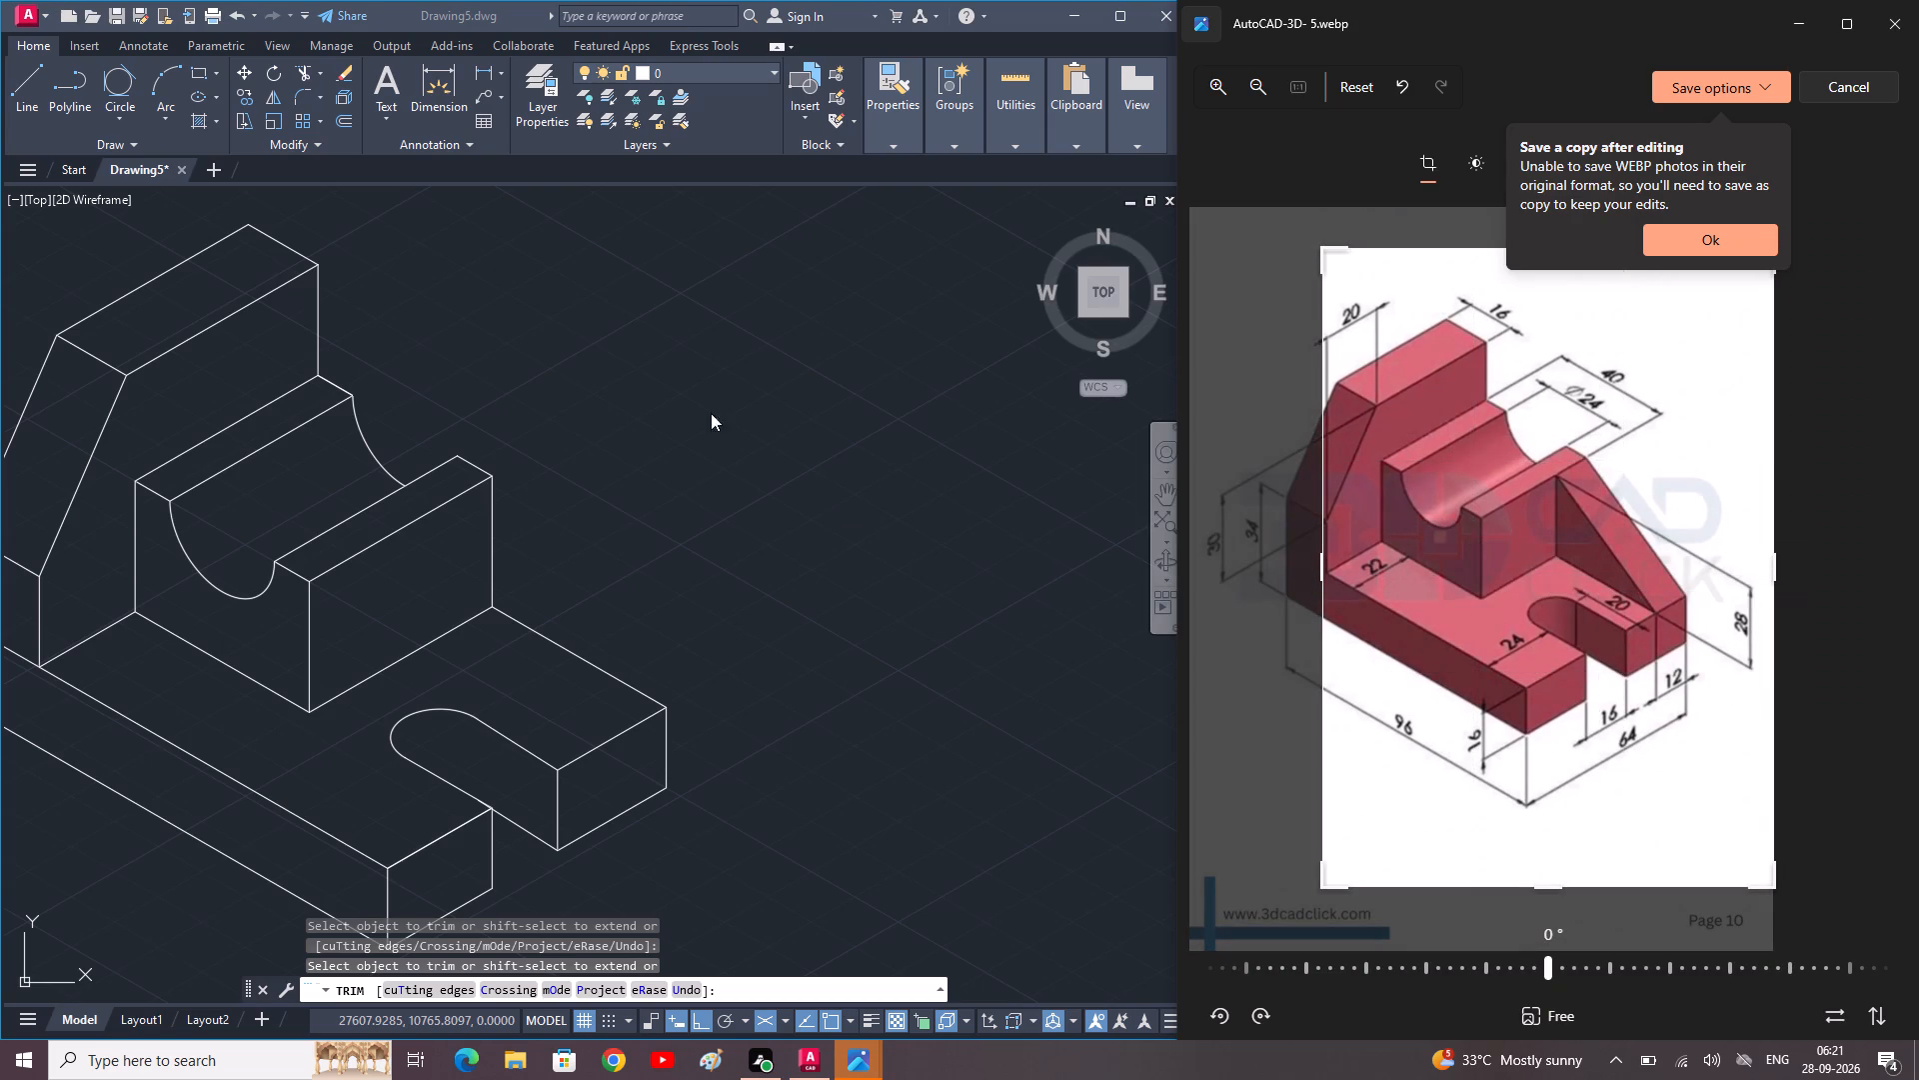
click(39, 86)
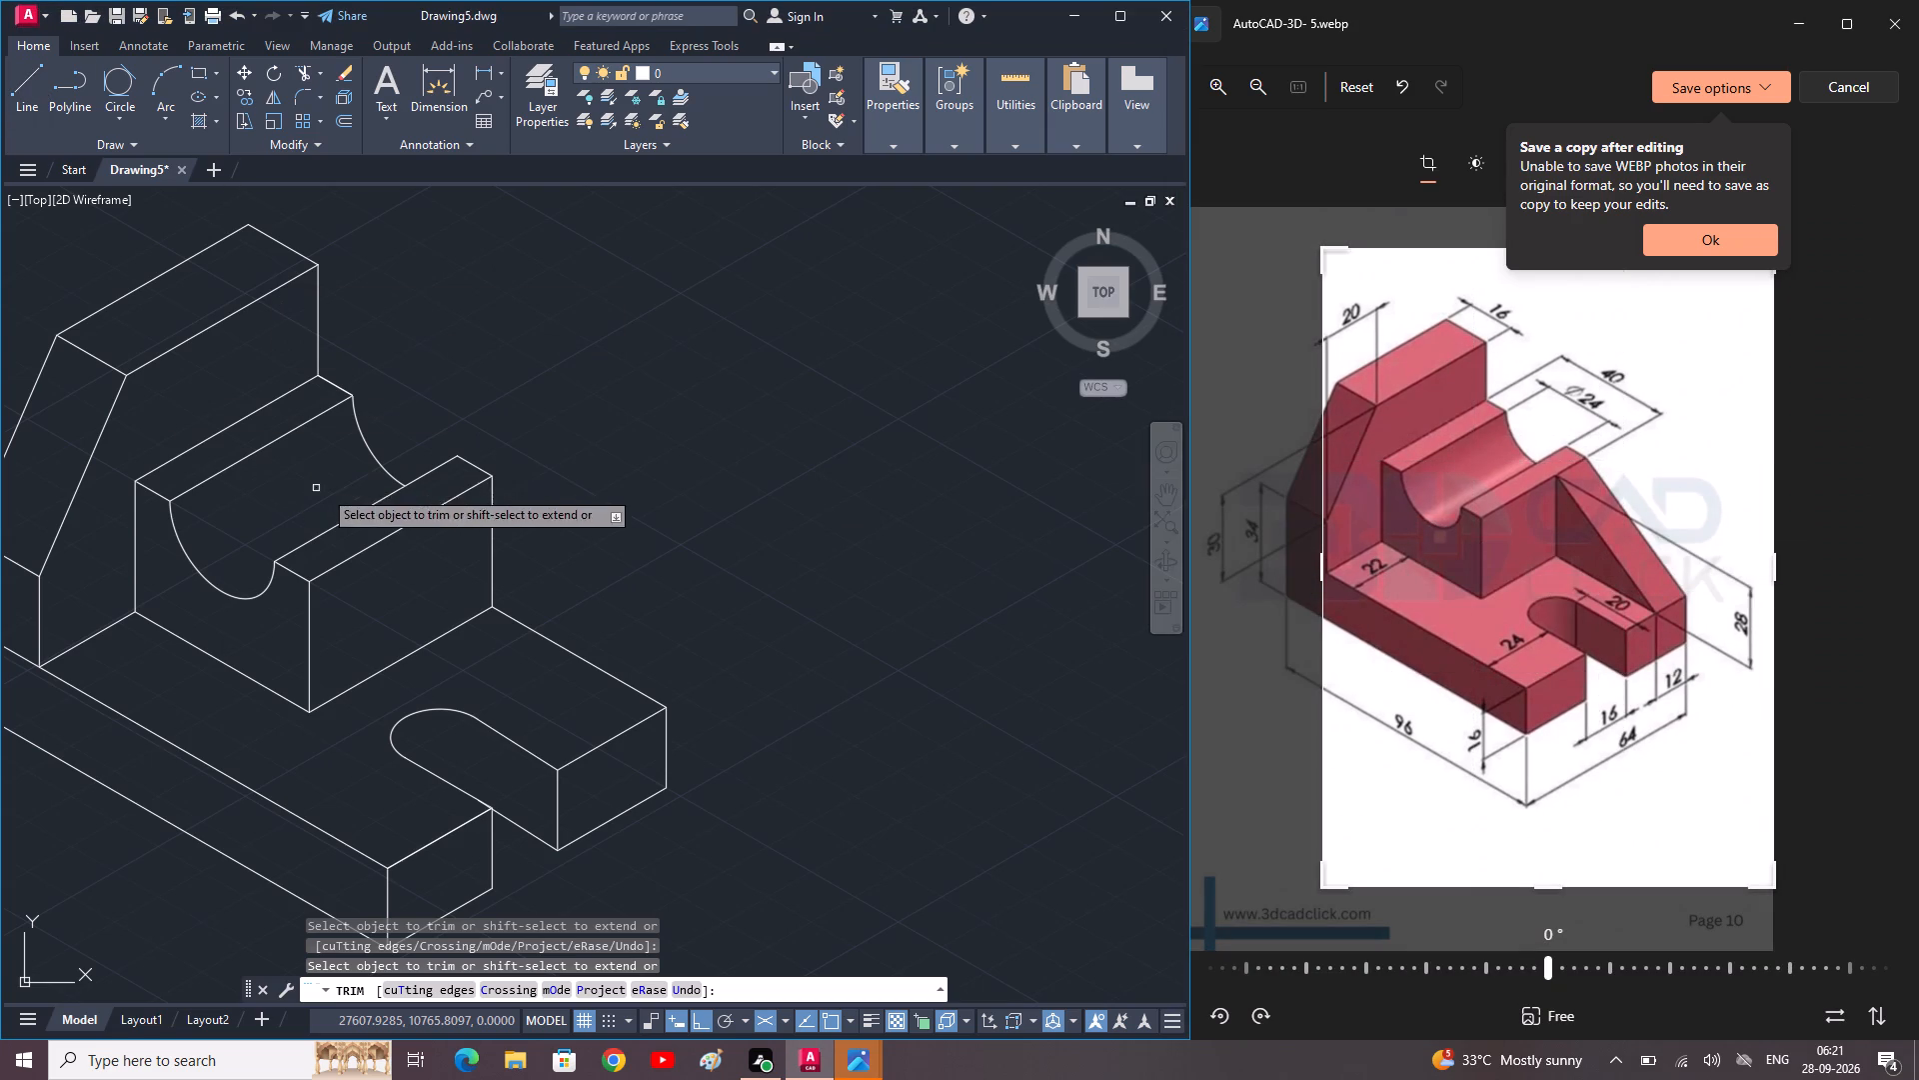
key(Escape)
key(Escape)
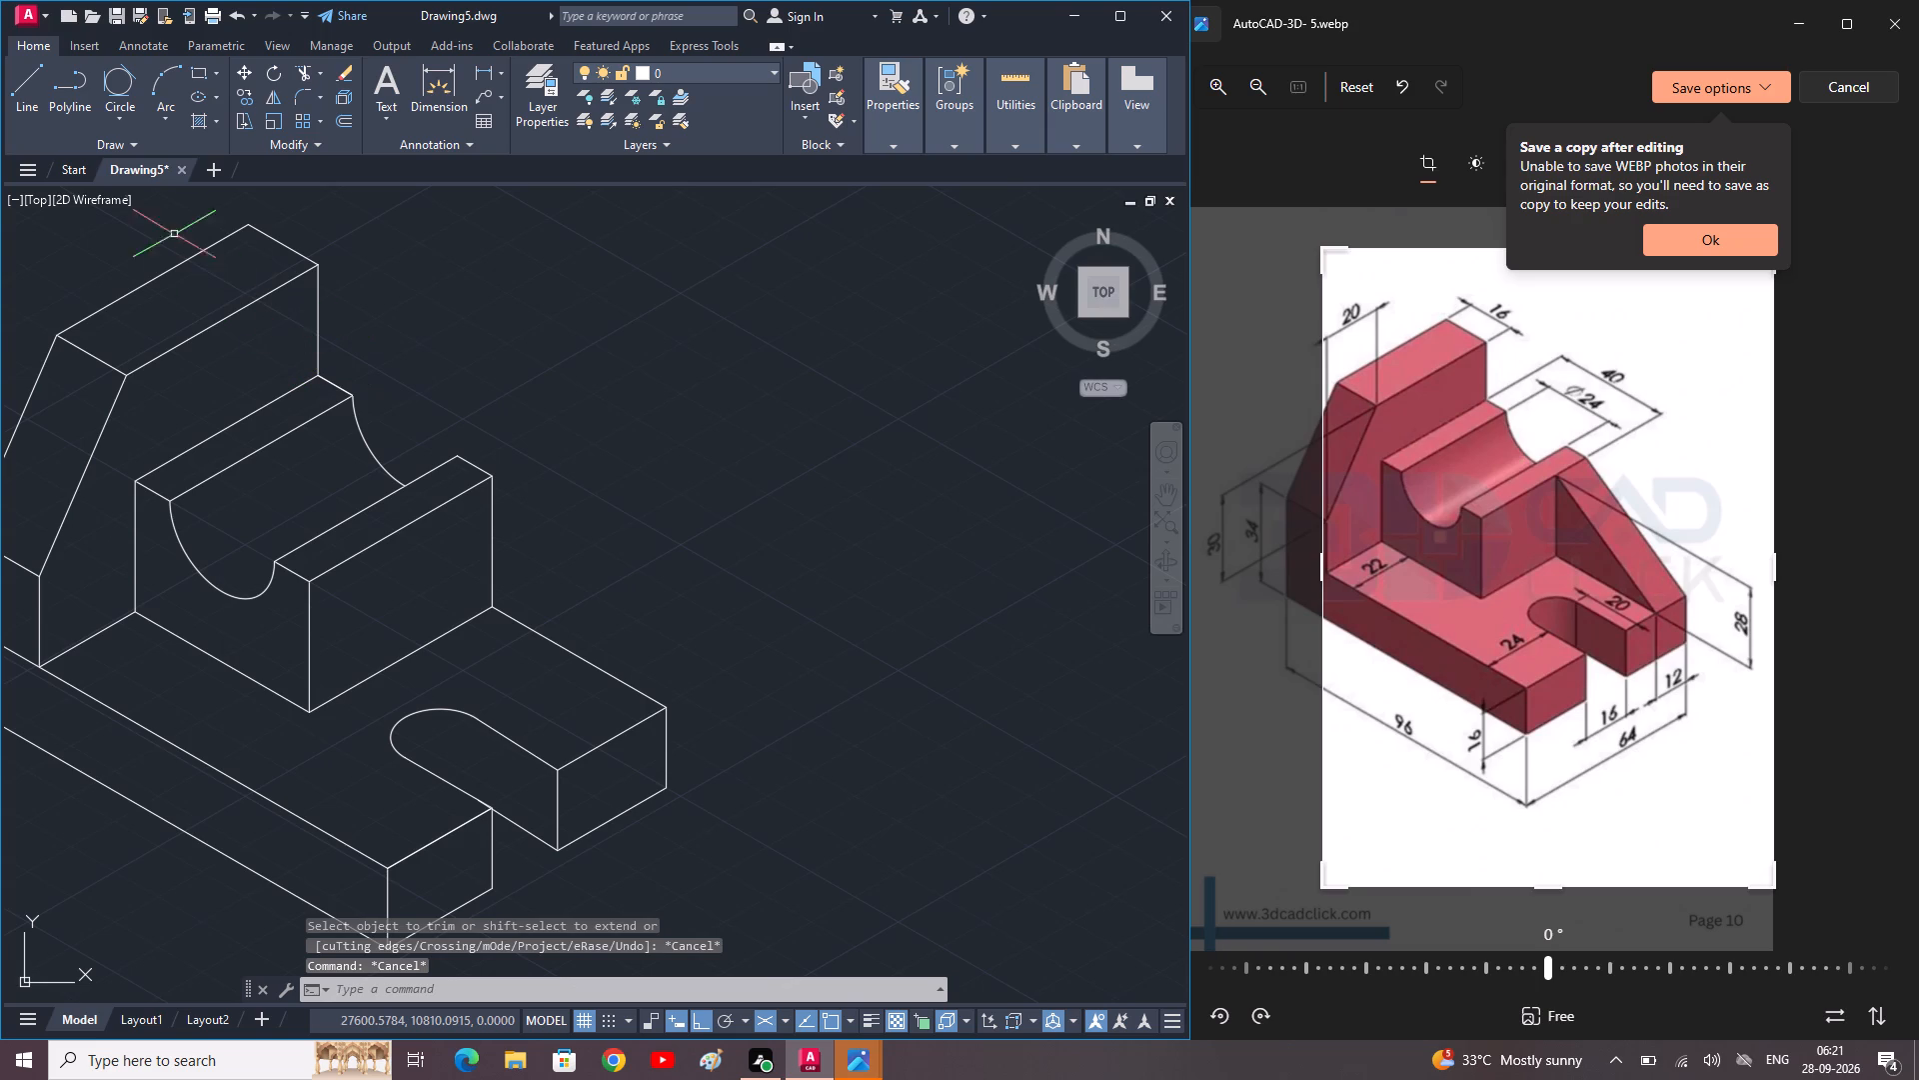
Draw connected lines from the block's outer rear top corner: 12 along its top edge, down to its foot, and across the base slightly past the end edge.
click(32, 85)
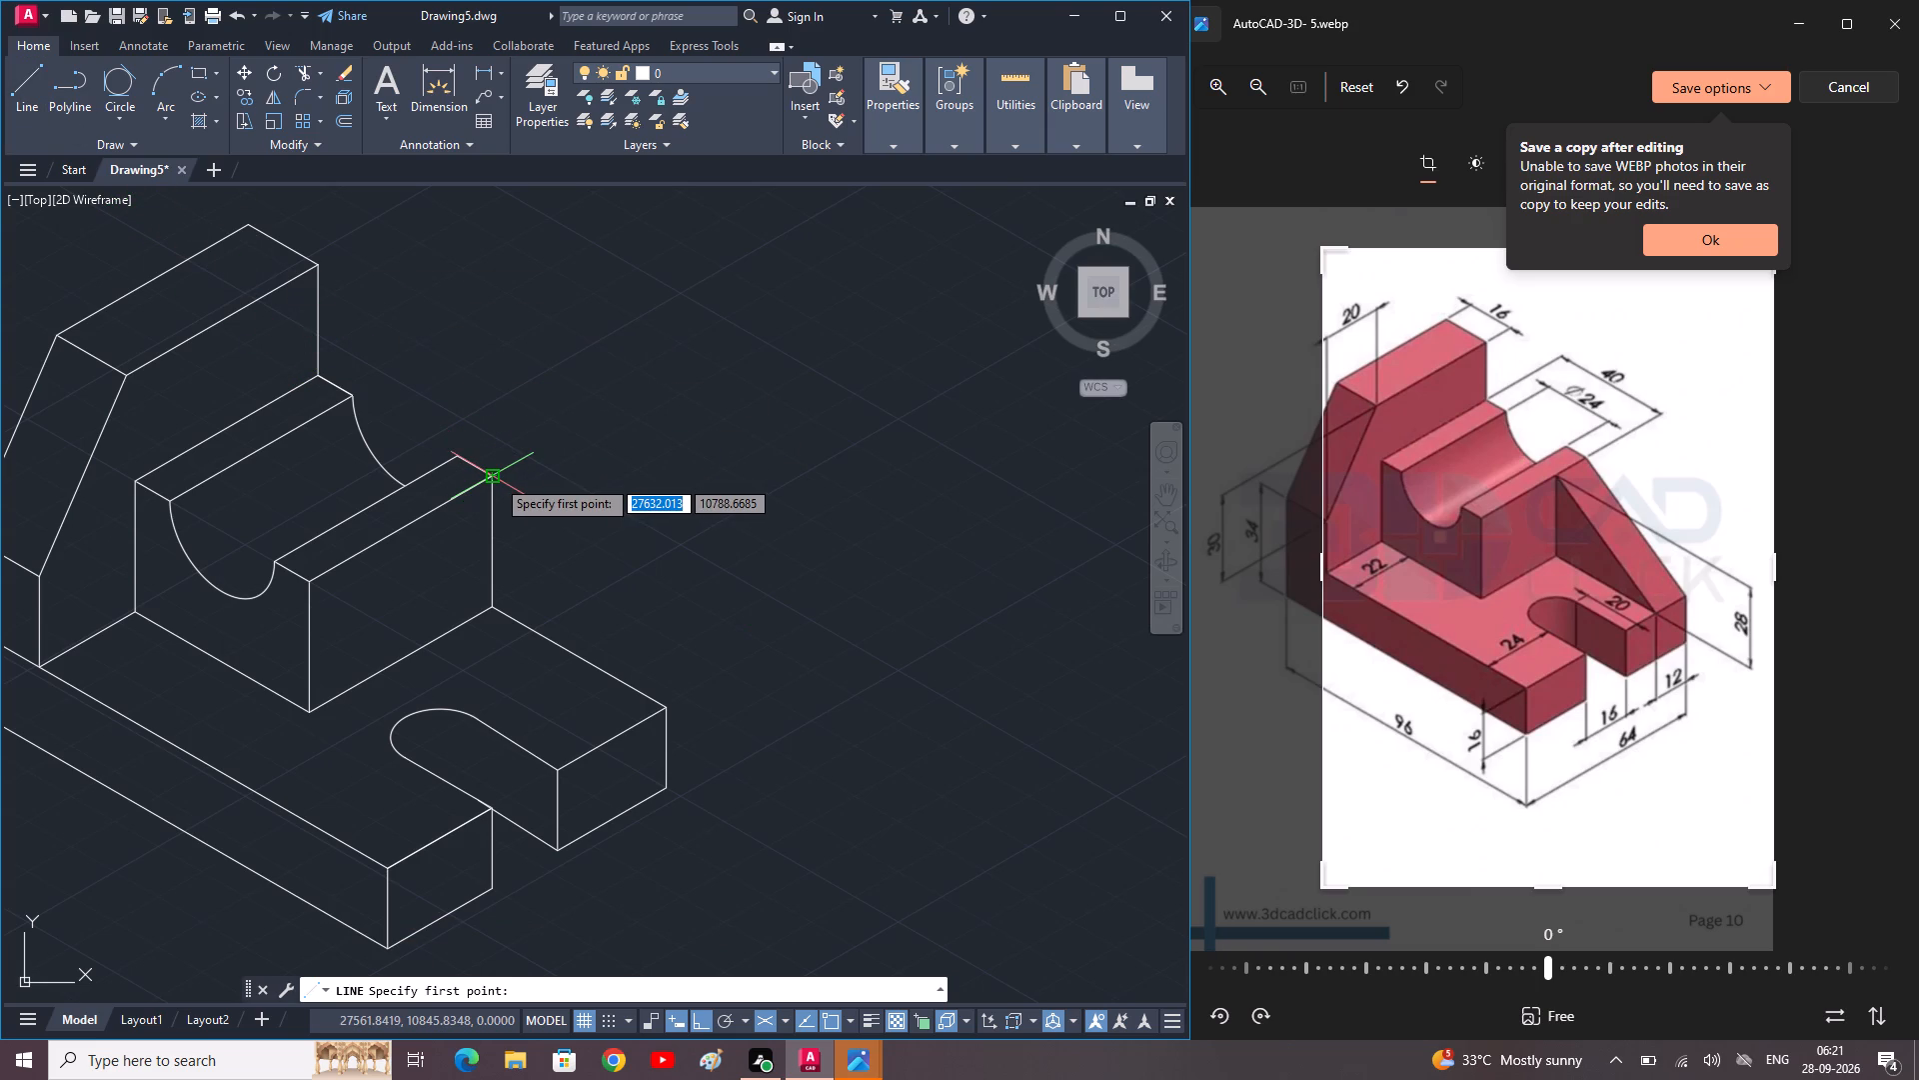
click(496, 478)
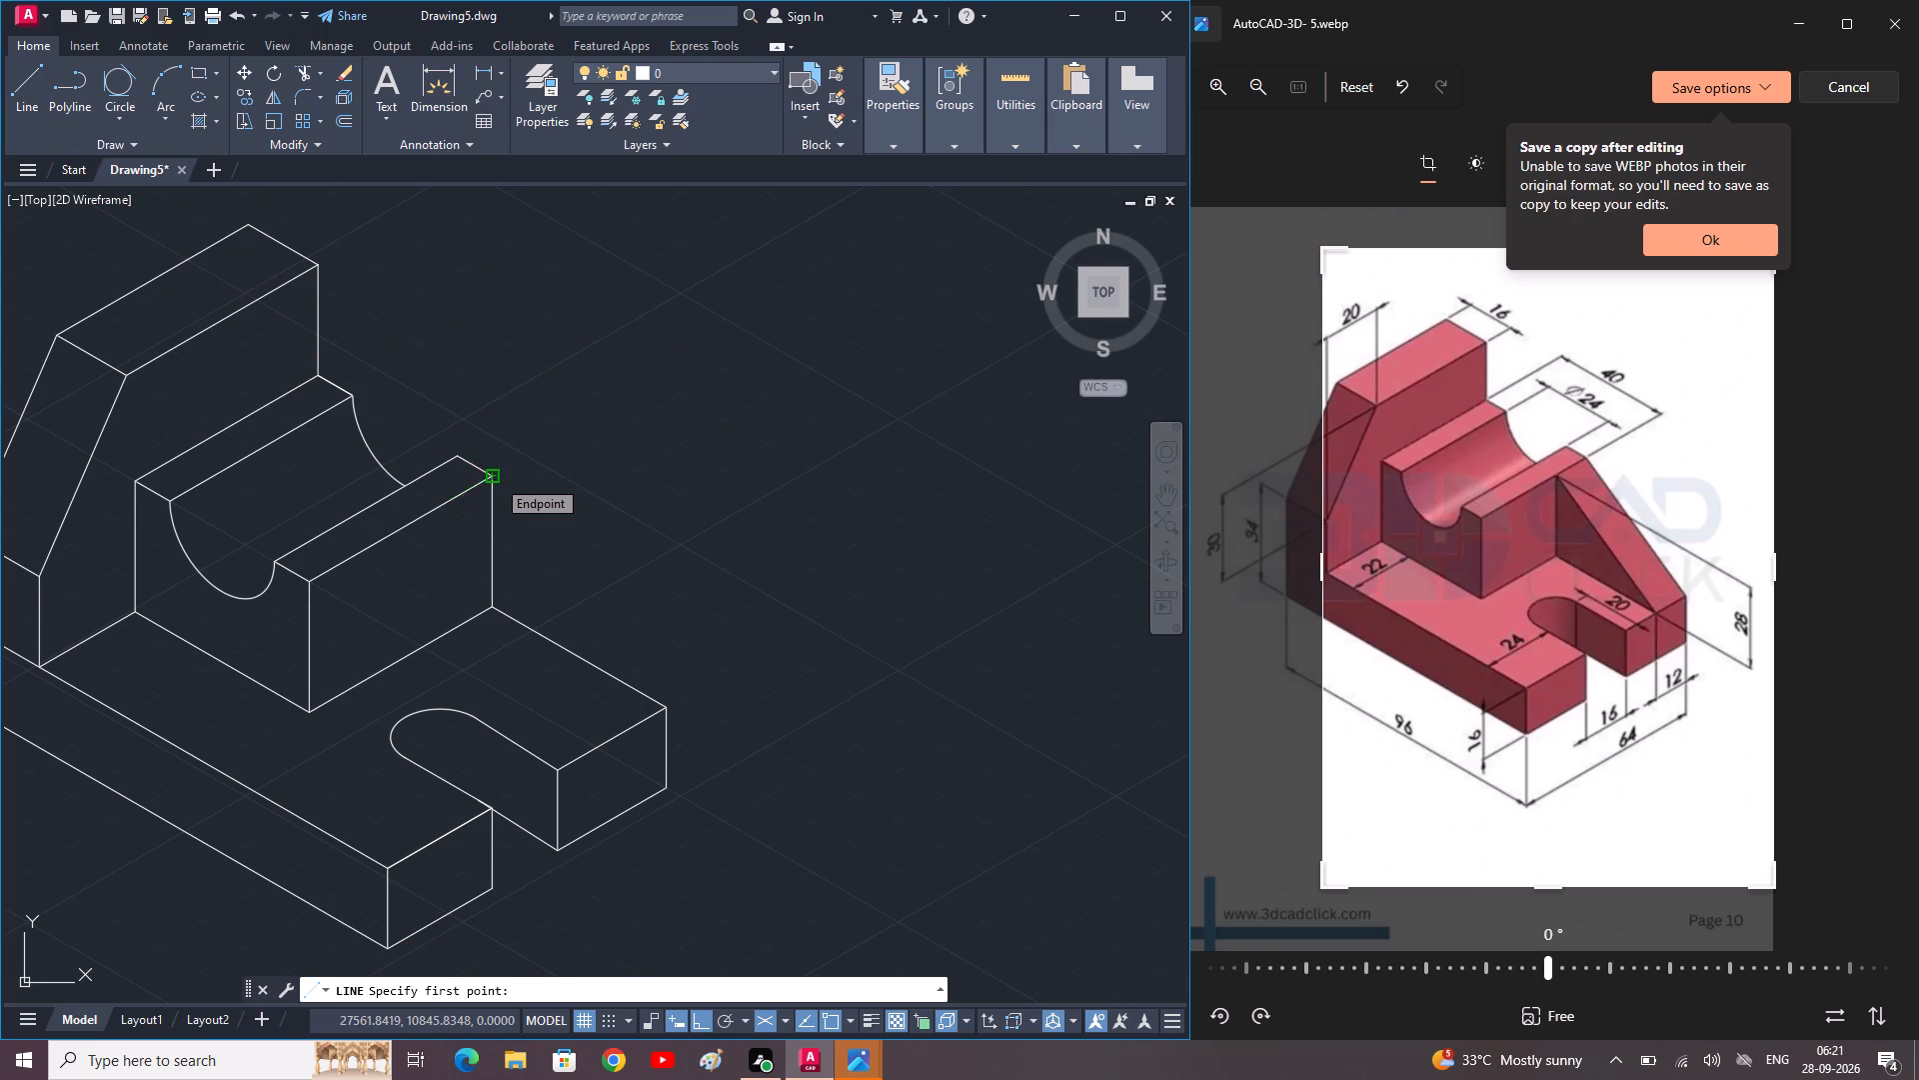
text(12)
key(Return)
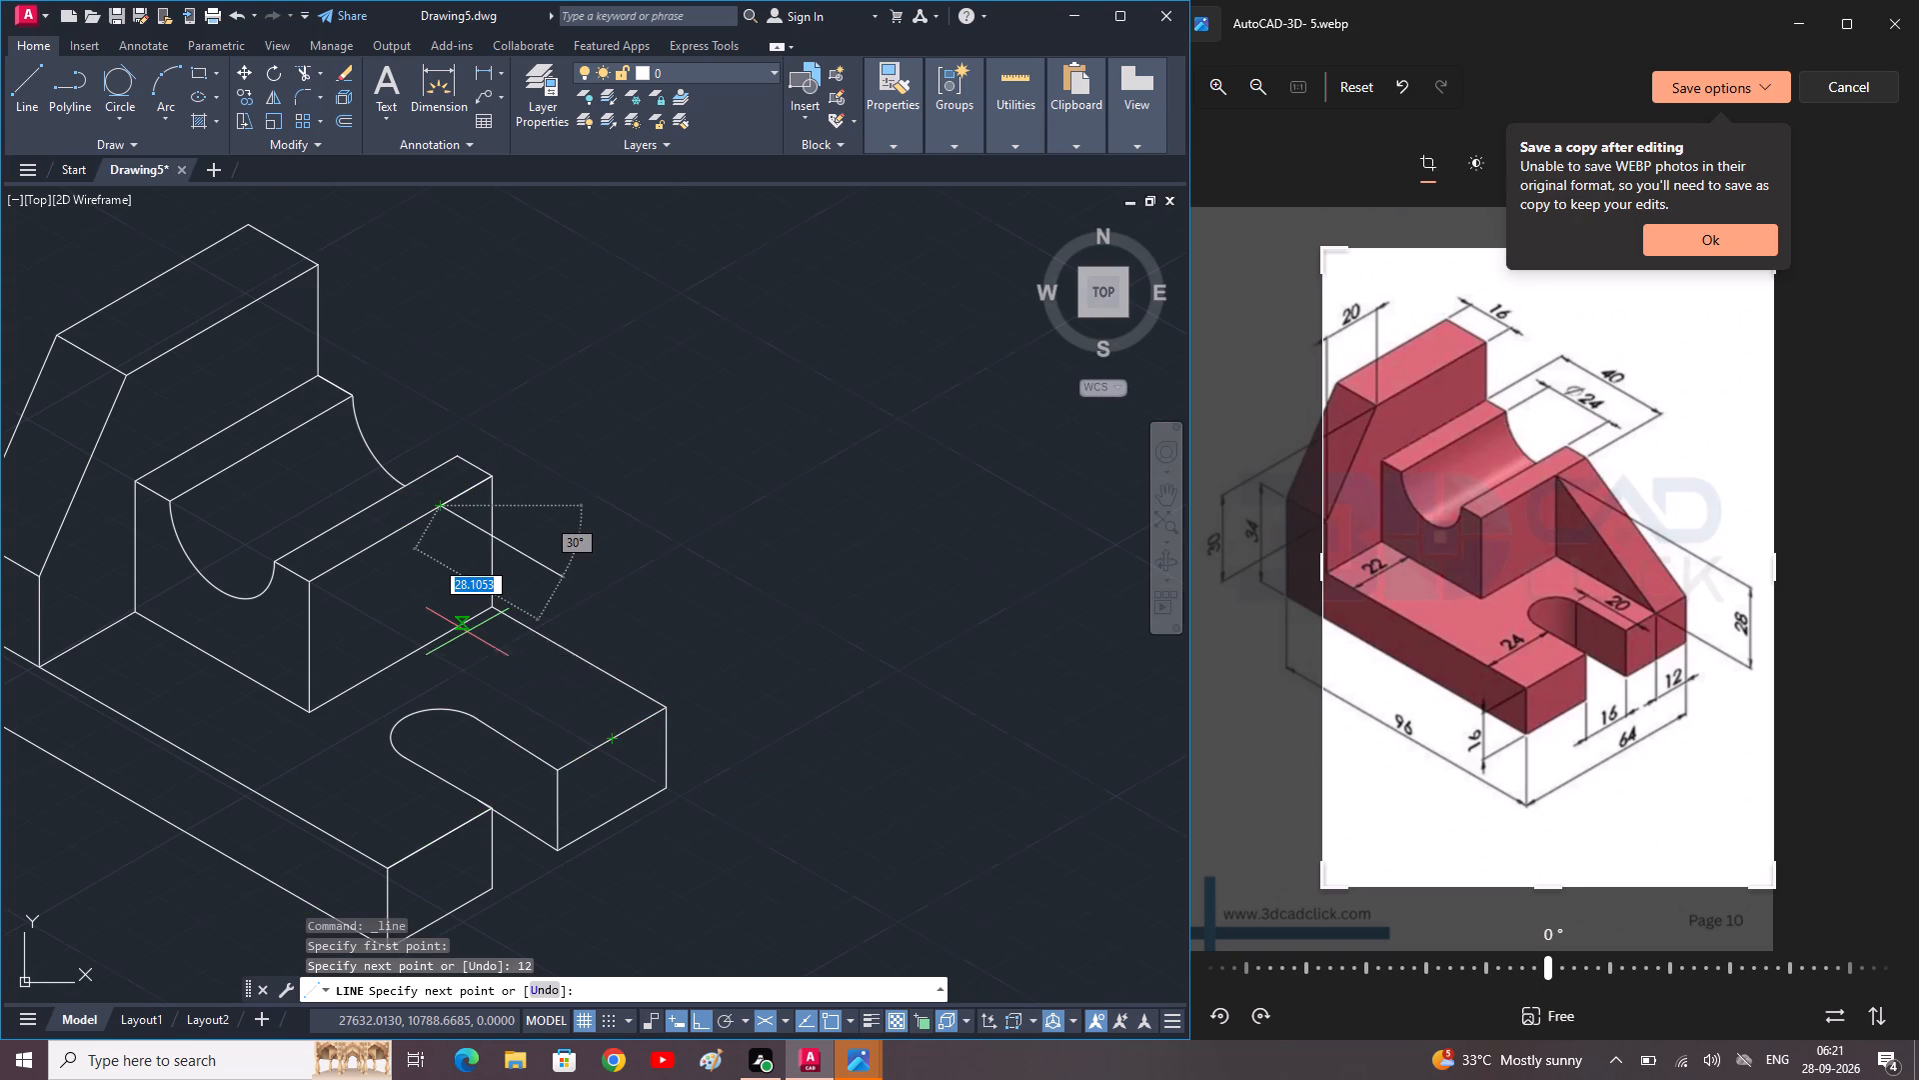
key(F5)
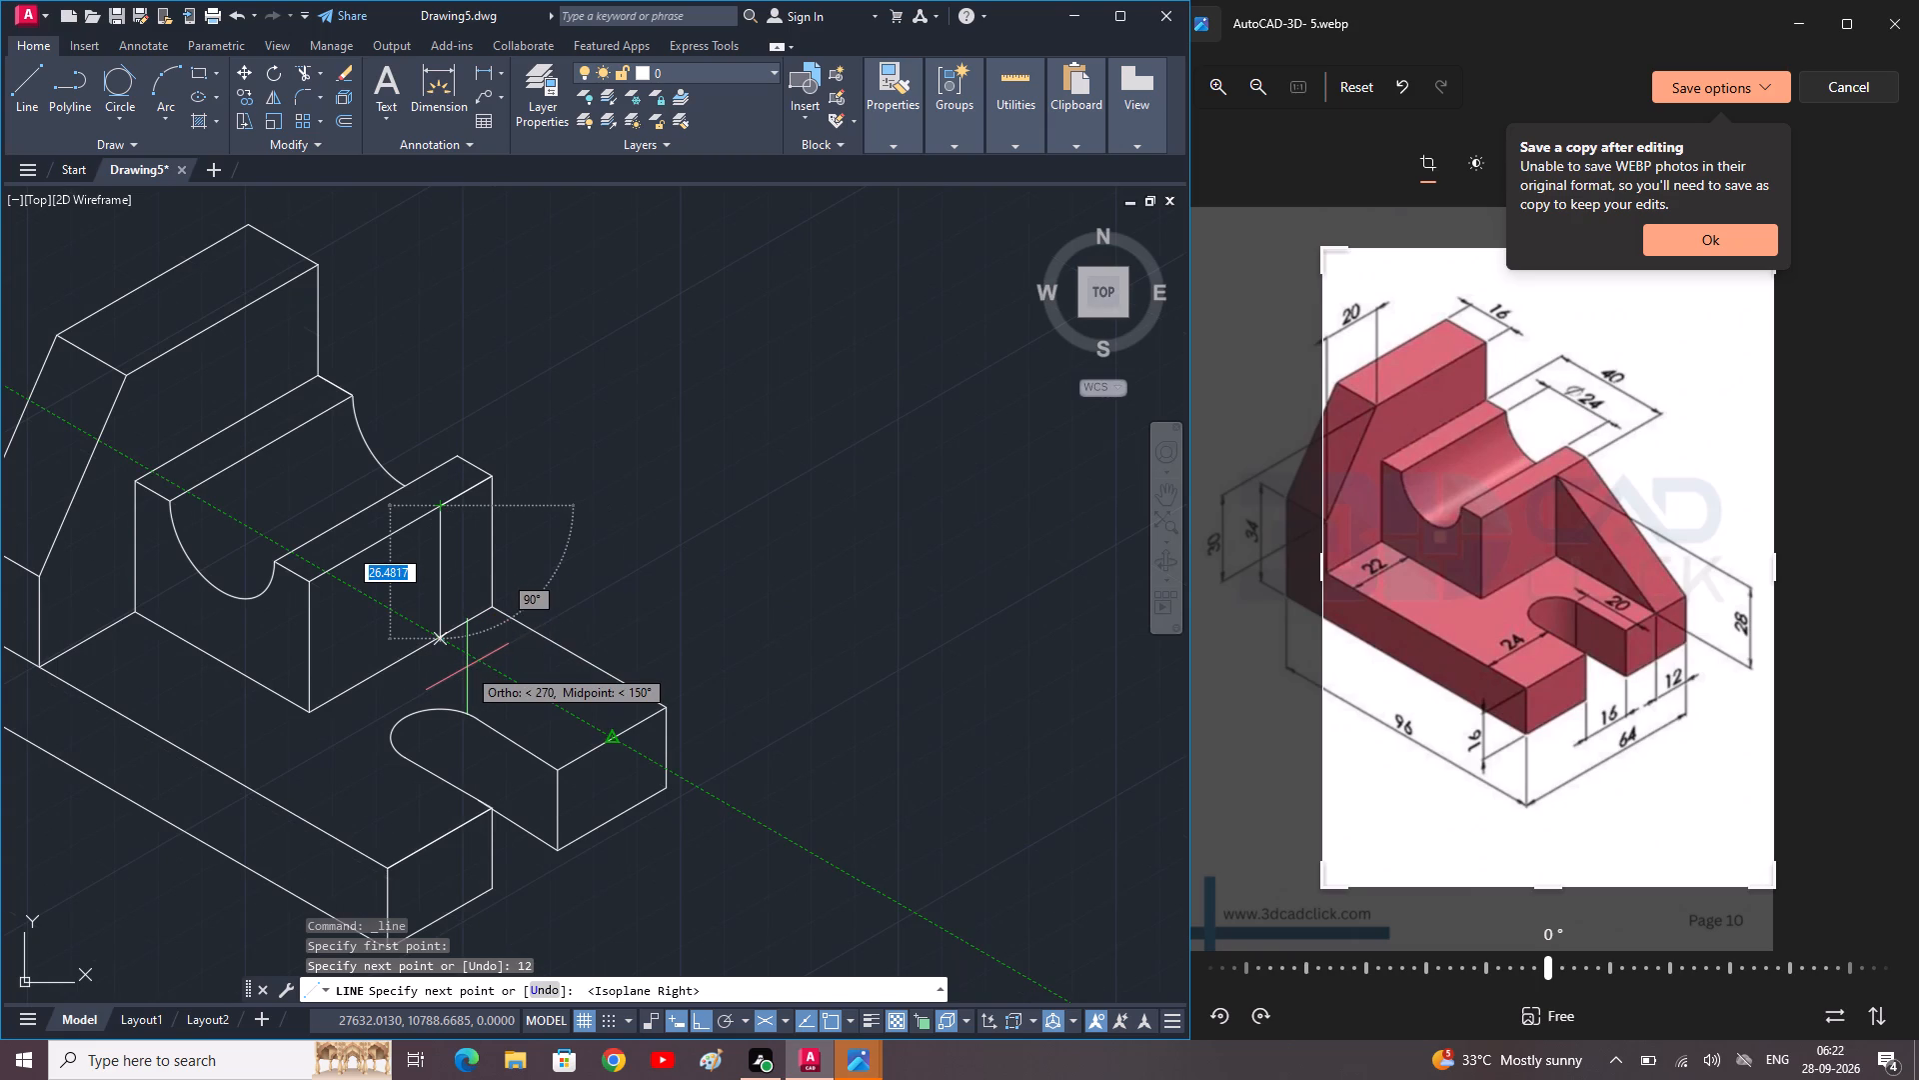
click(467, 667)
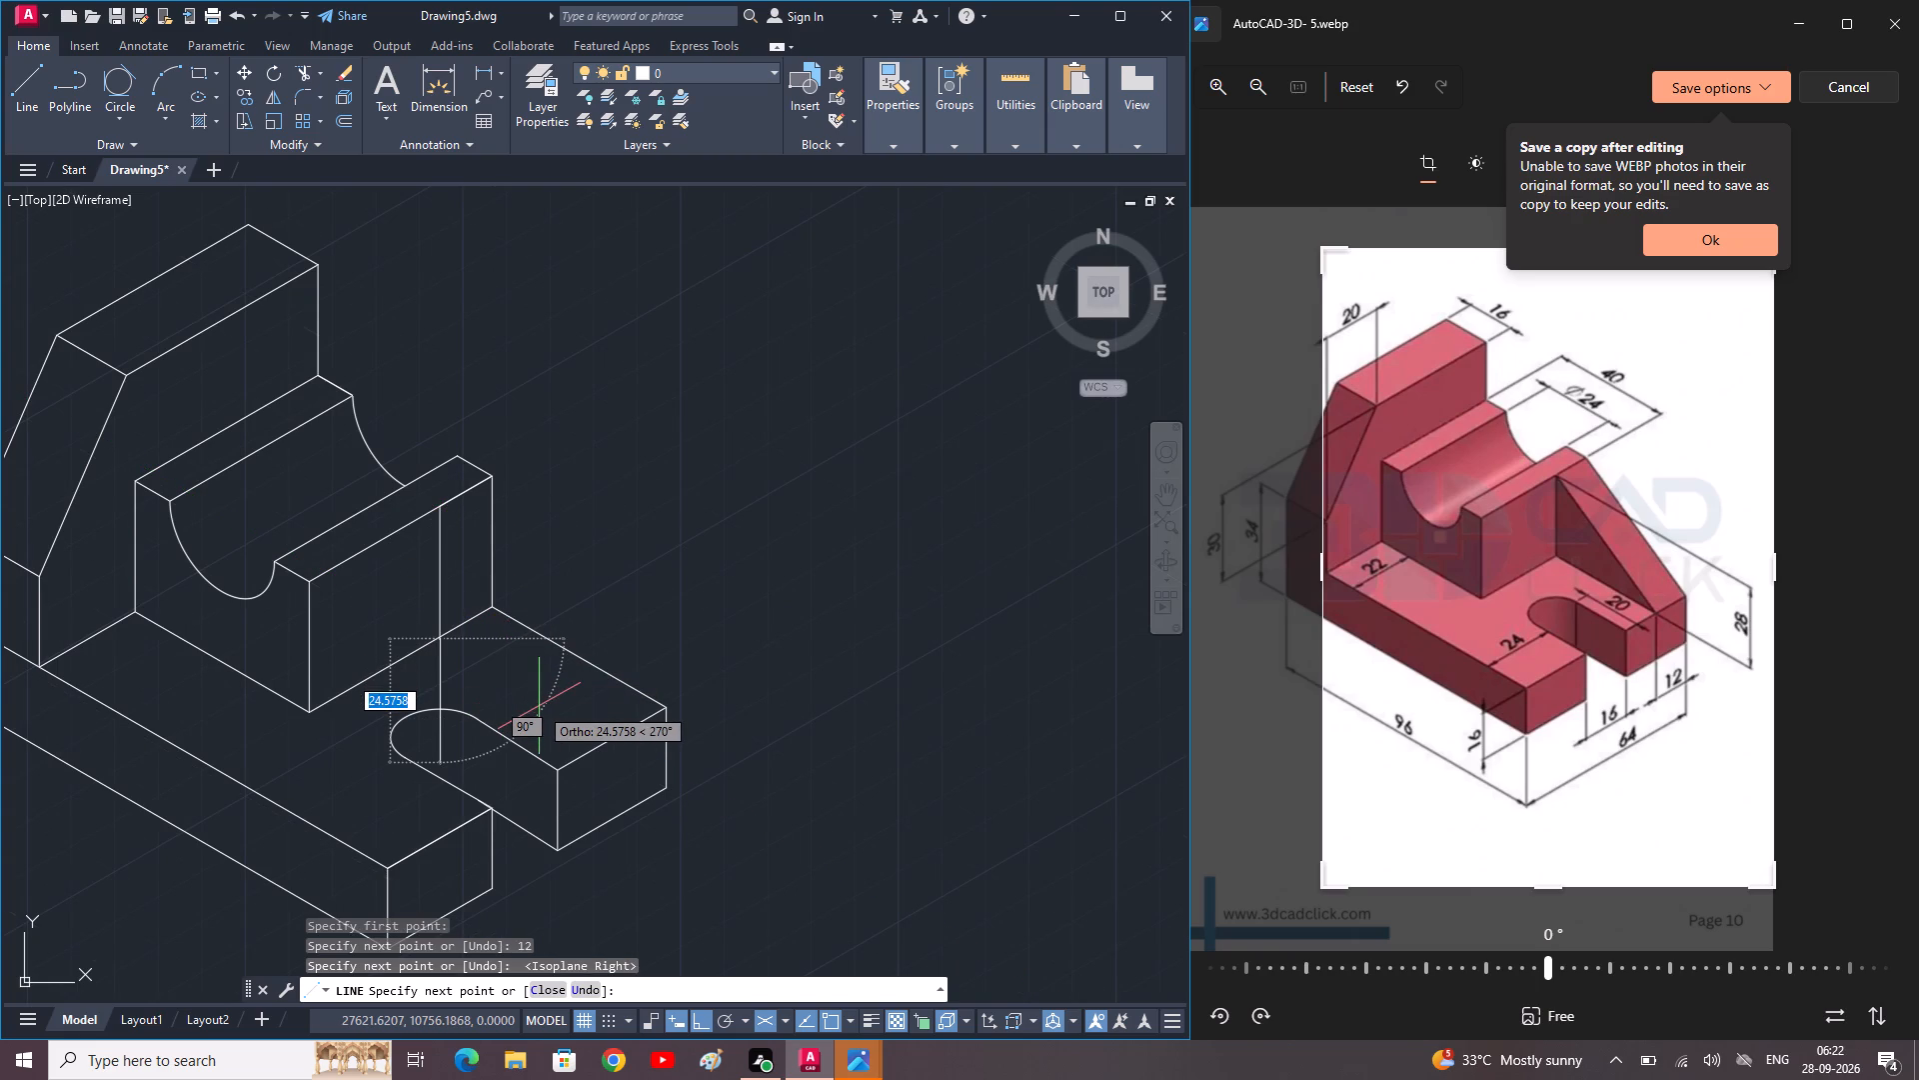
key(F5)
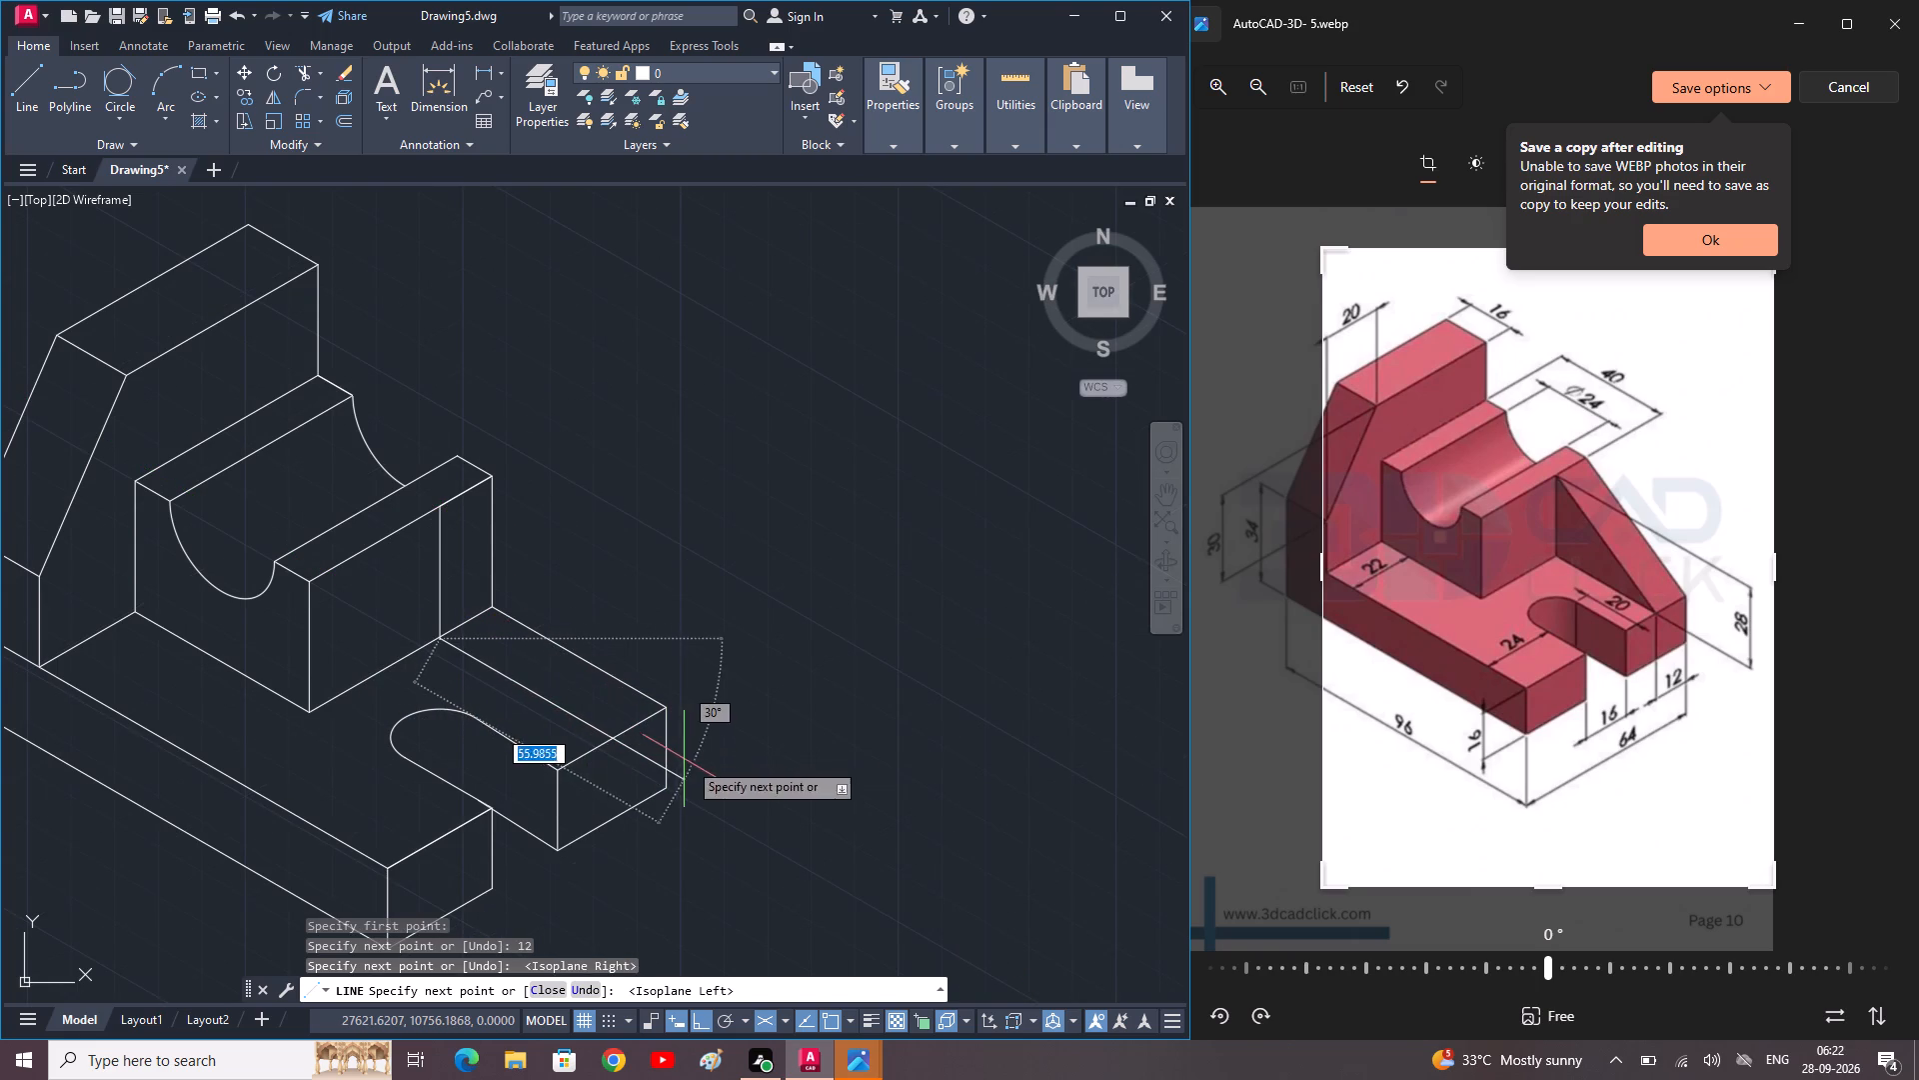
click(688, 761)
key(space)
Draw the rib's sloping edge from the 12 offset point on the block's top edge to the base line's intersection with the end edge.
key(space)
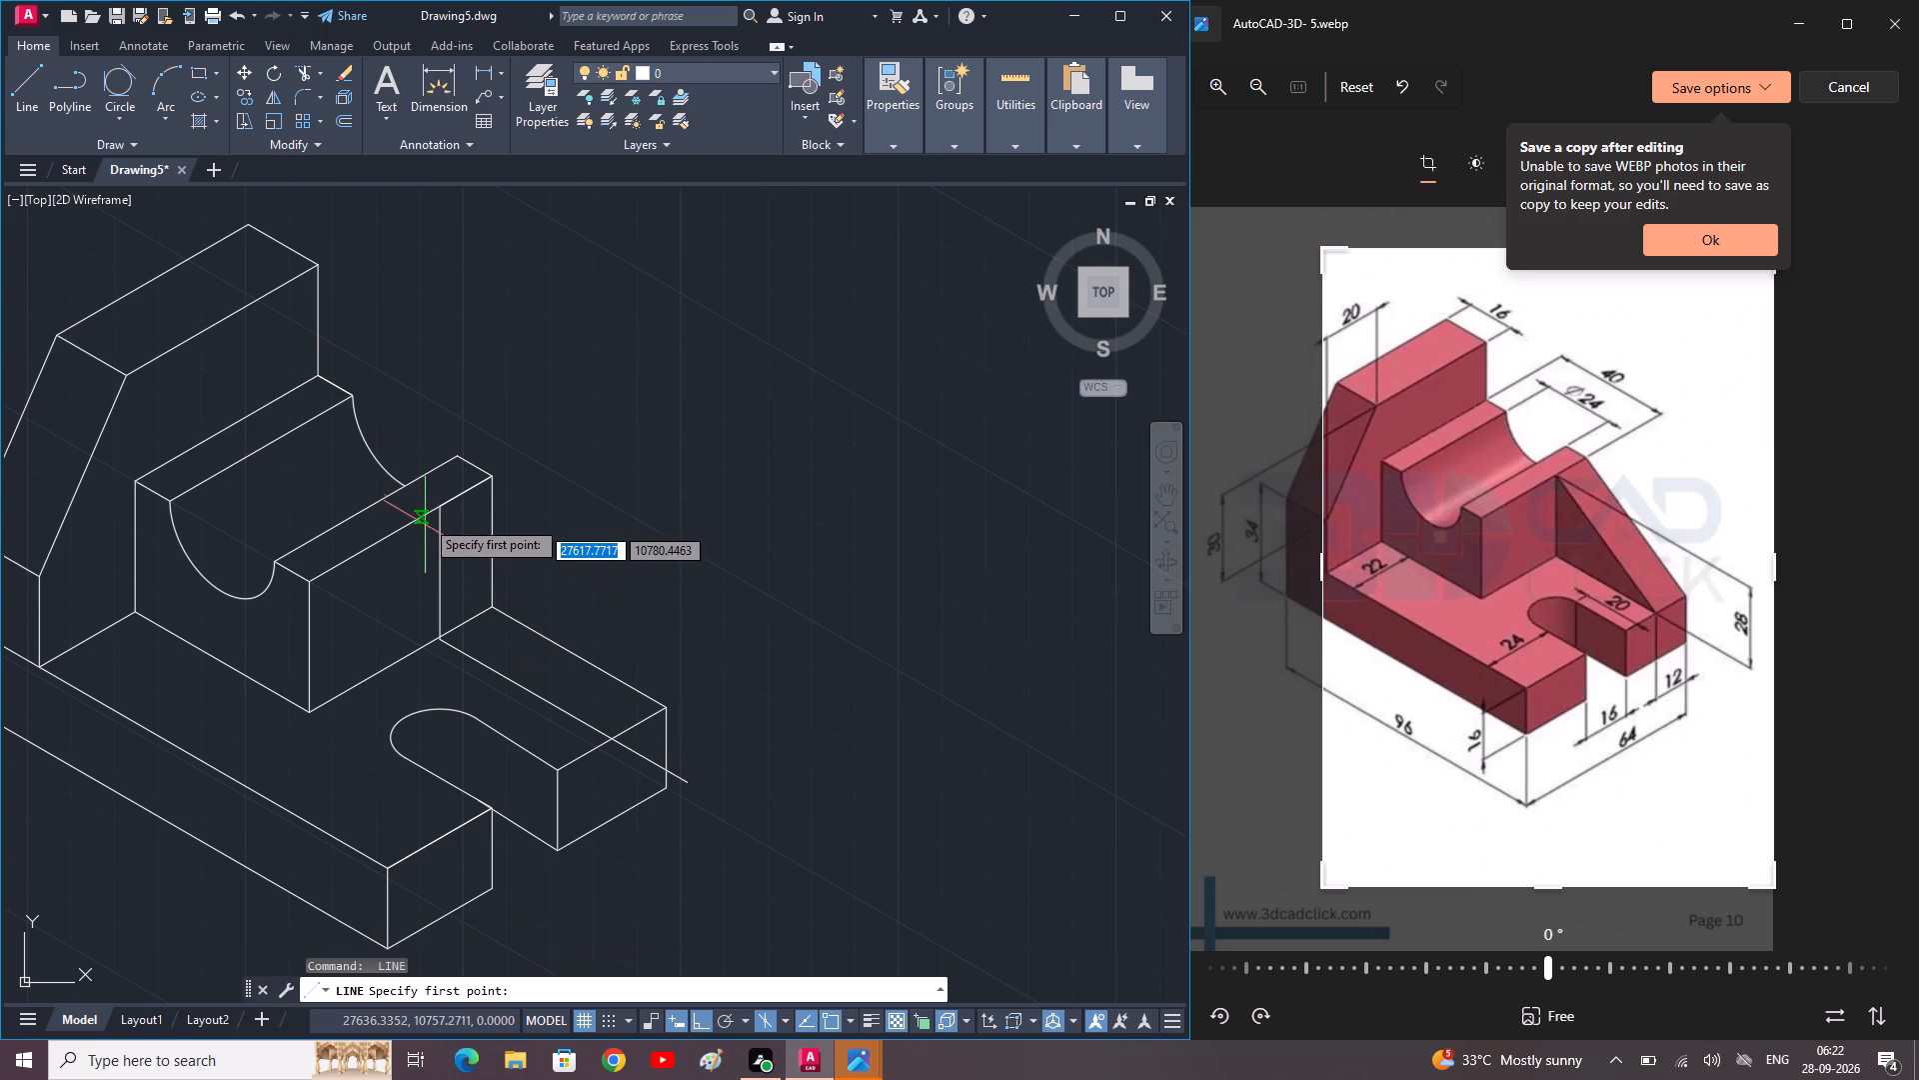
click(444, 513)
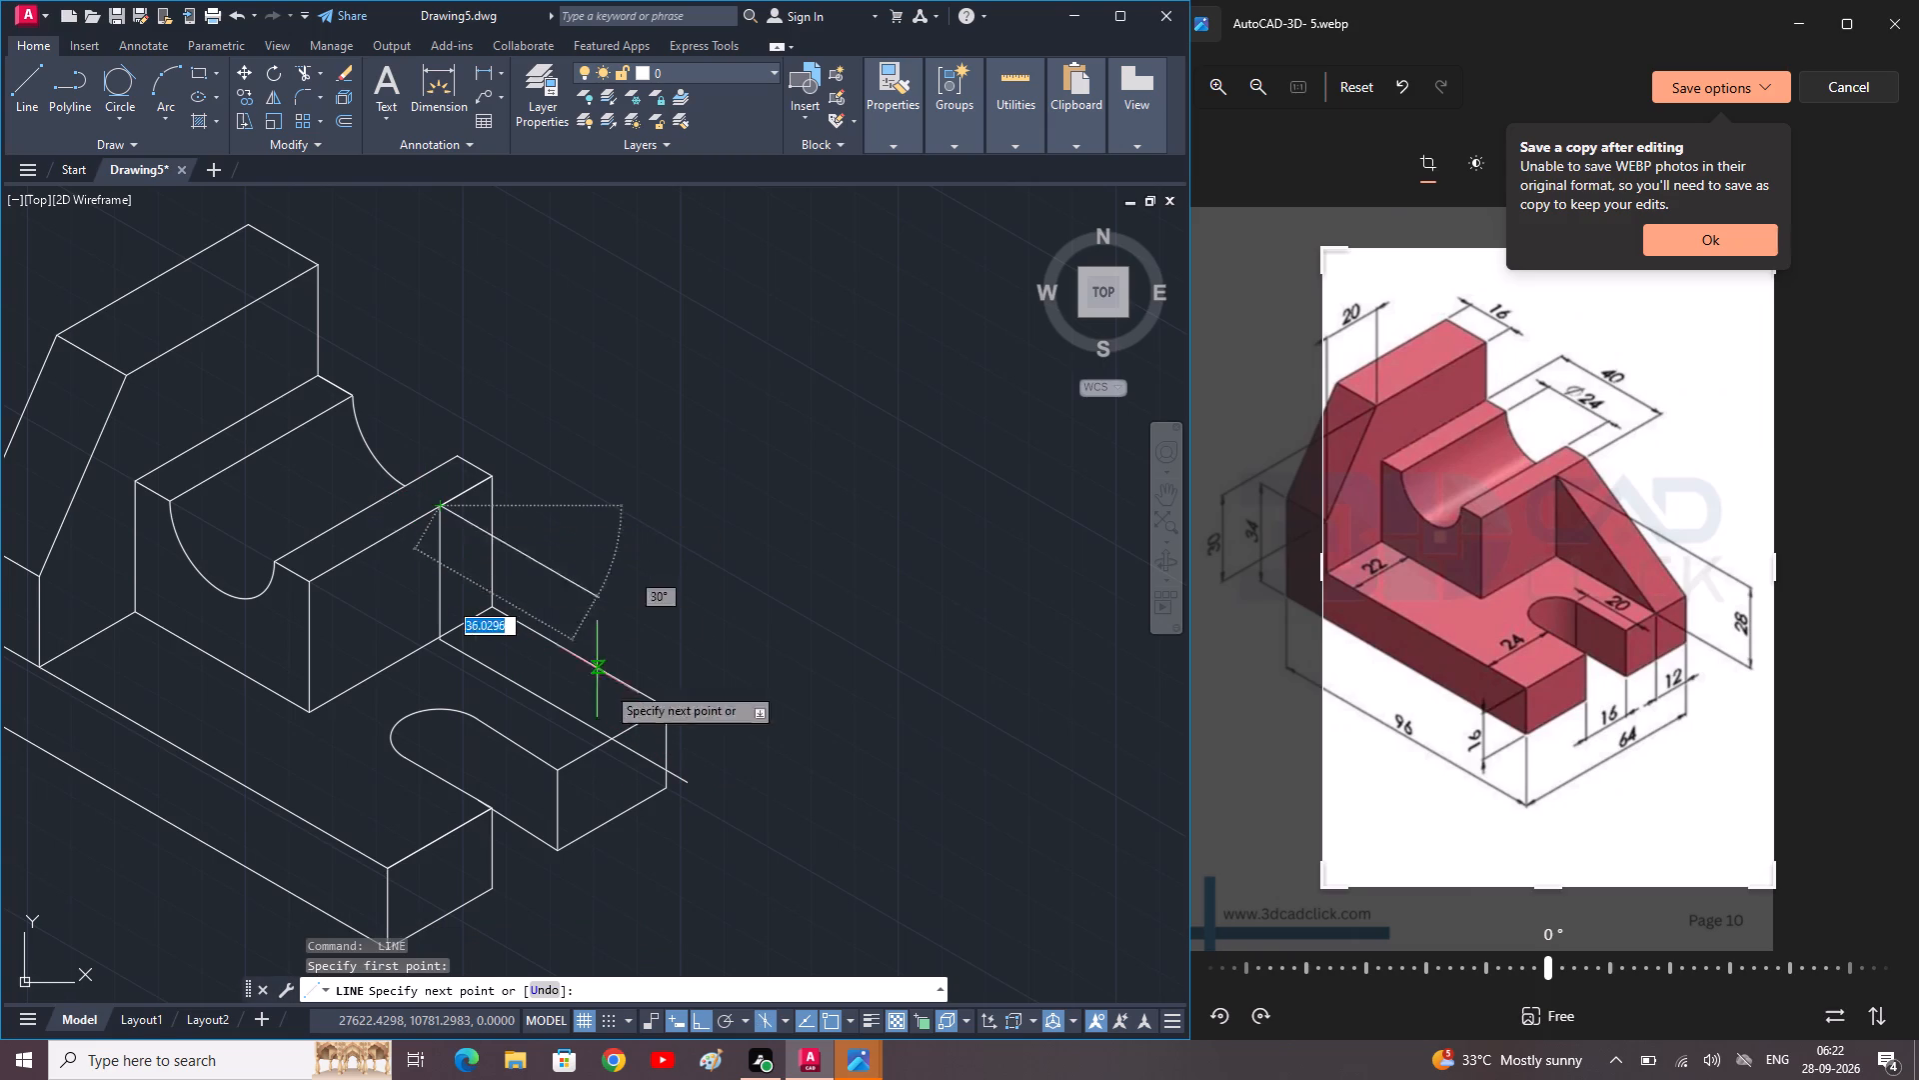
scroll(621, 742, up, 3)
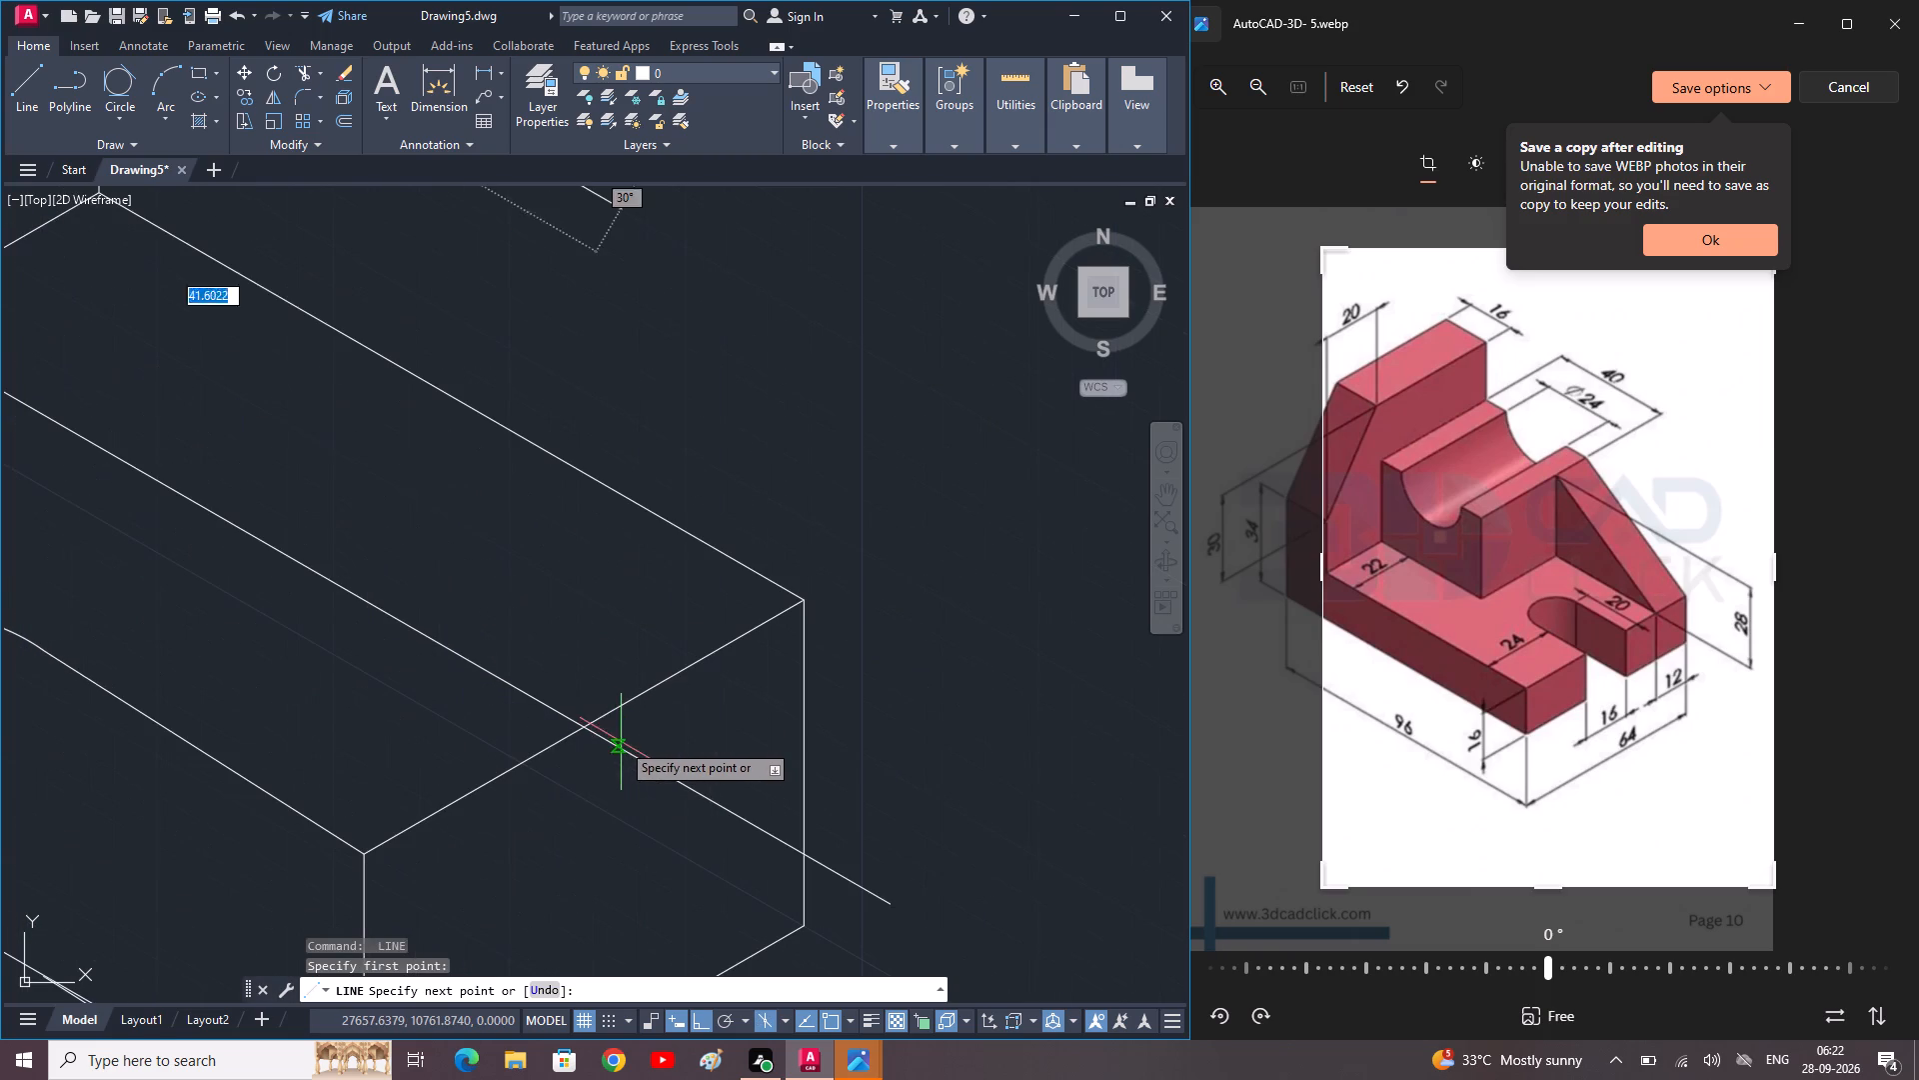
click(587, 721)
key(space)
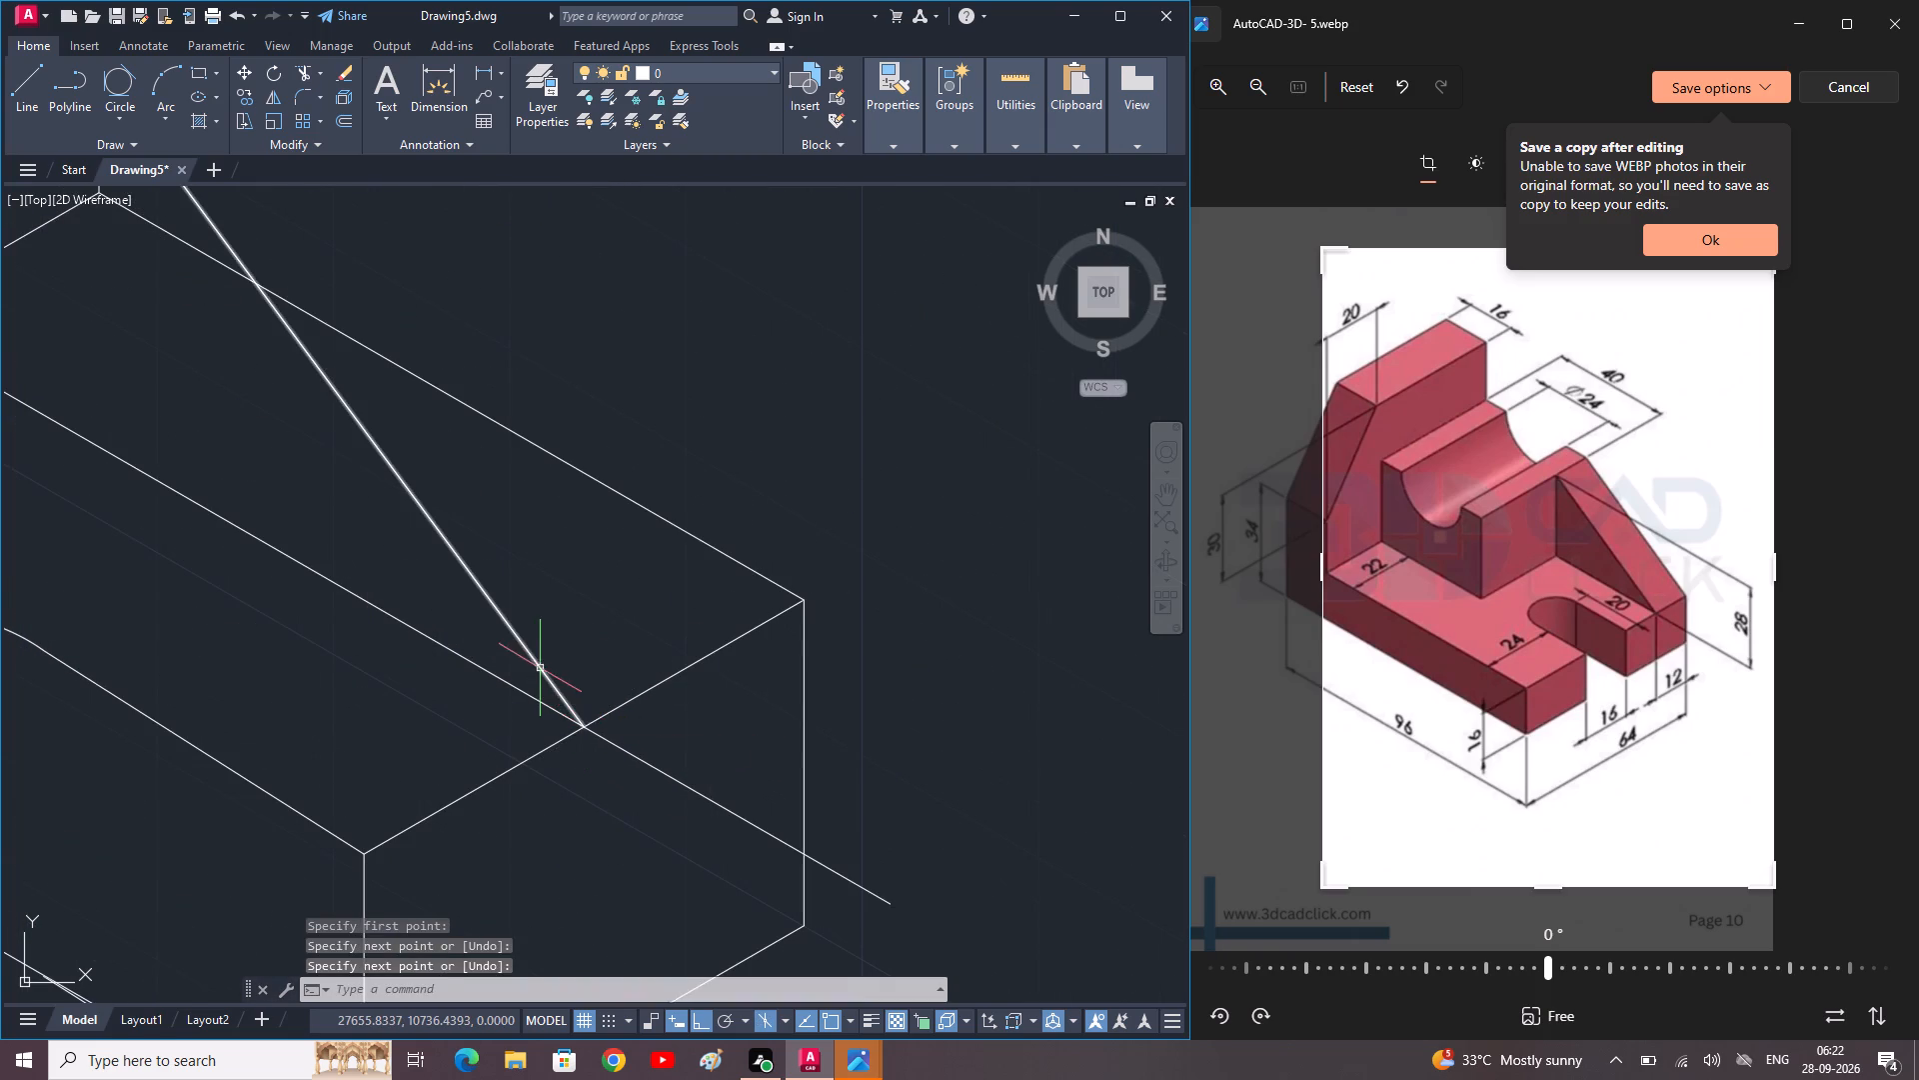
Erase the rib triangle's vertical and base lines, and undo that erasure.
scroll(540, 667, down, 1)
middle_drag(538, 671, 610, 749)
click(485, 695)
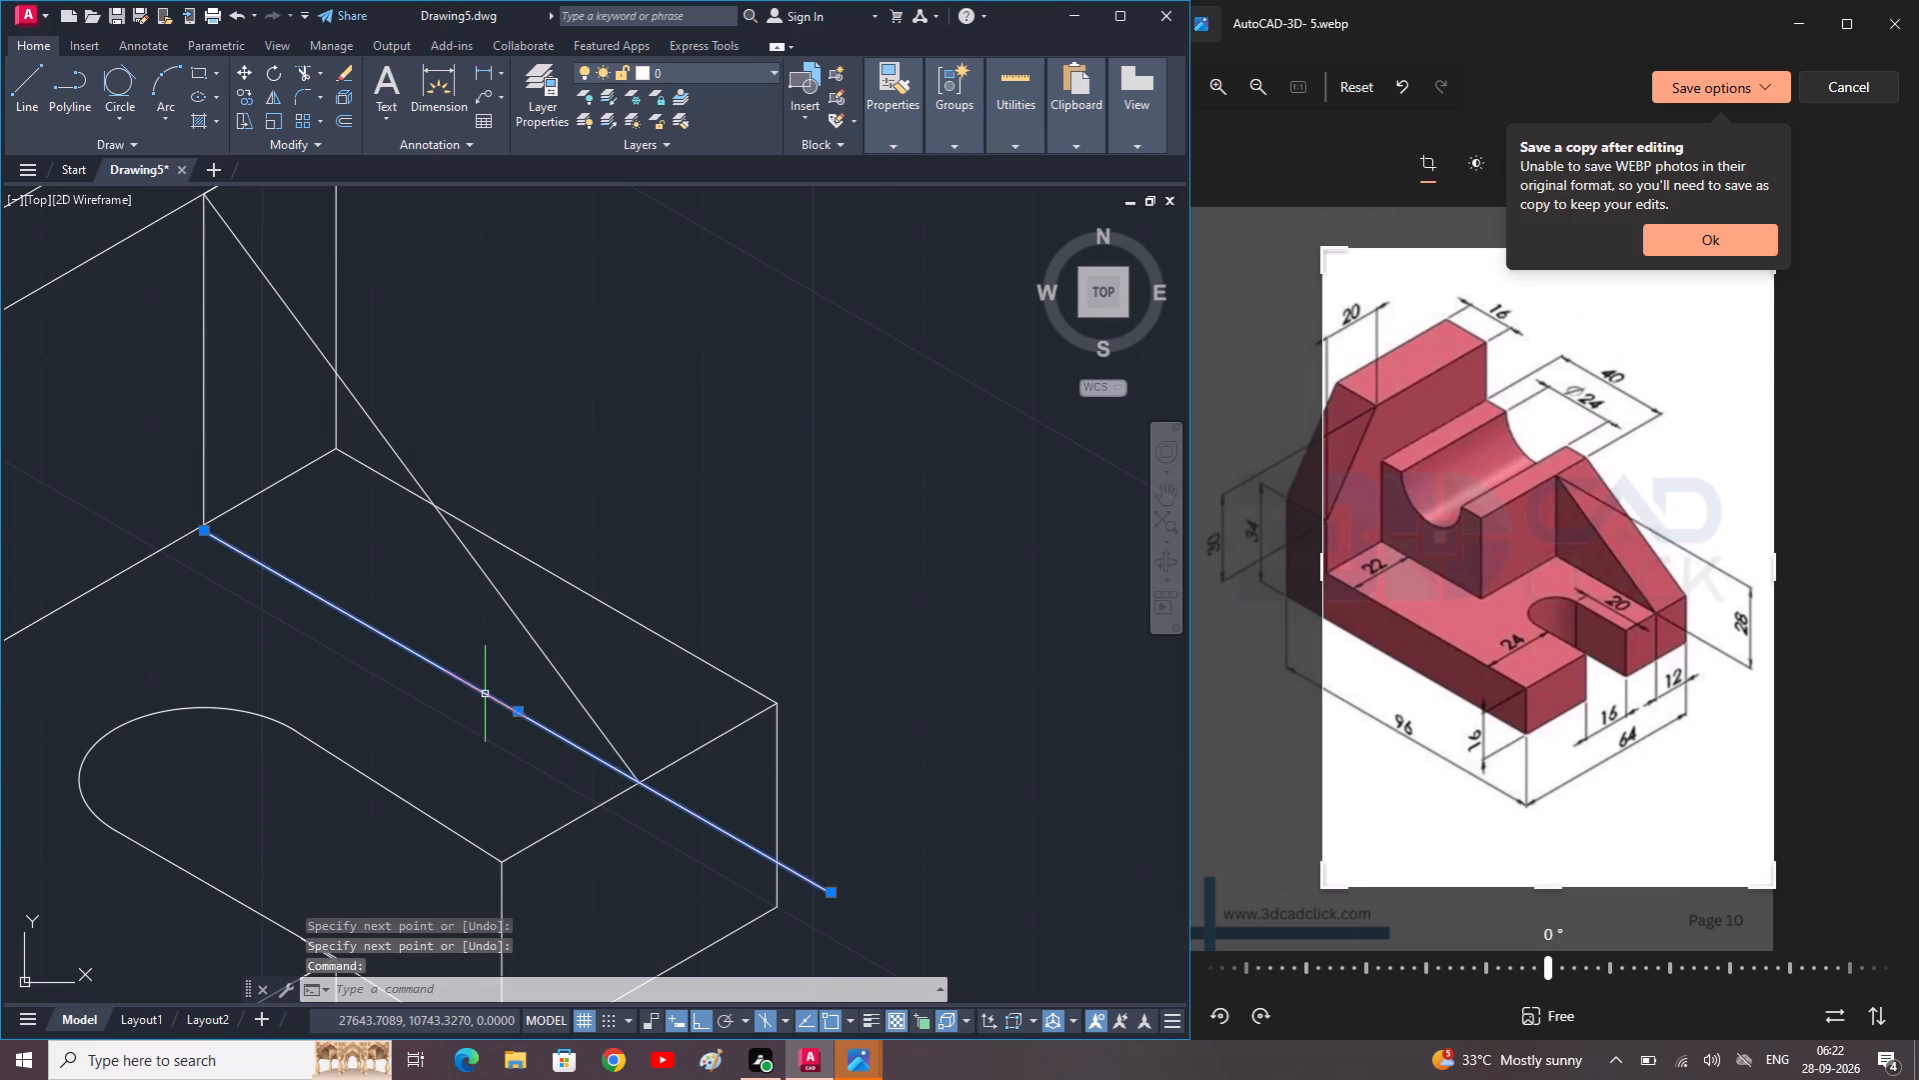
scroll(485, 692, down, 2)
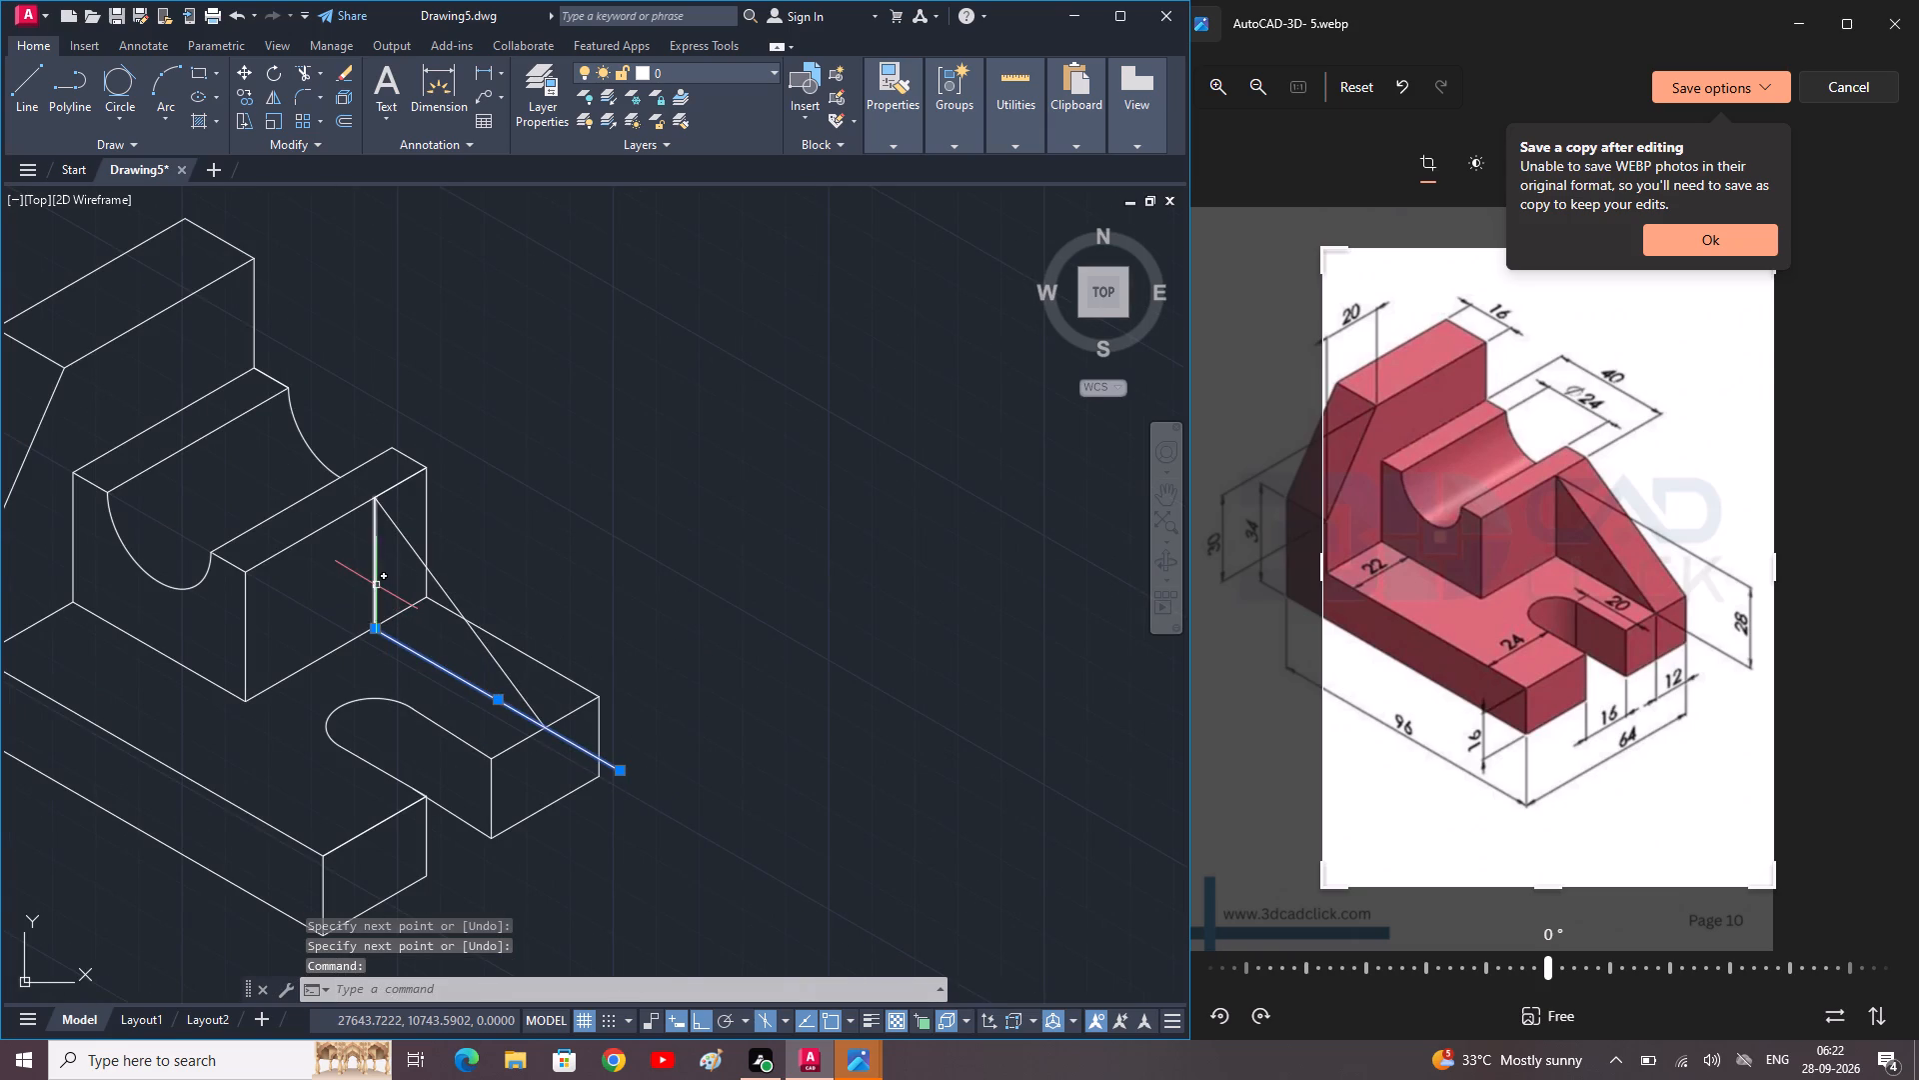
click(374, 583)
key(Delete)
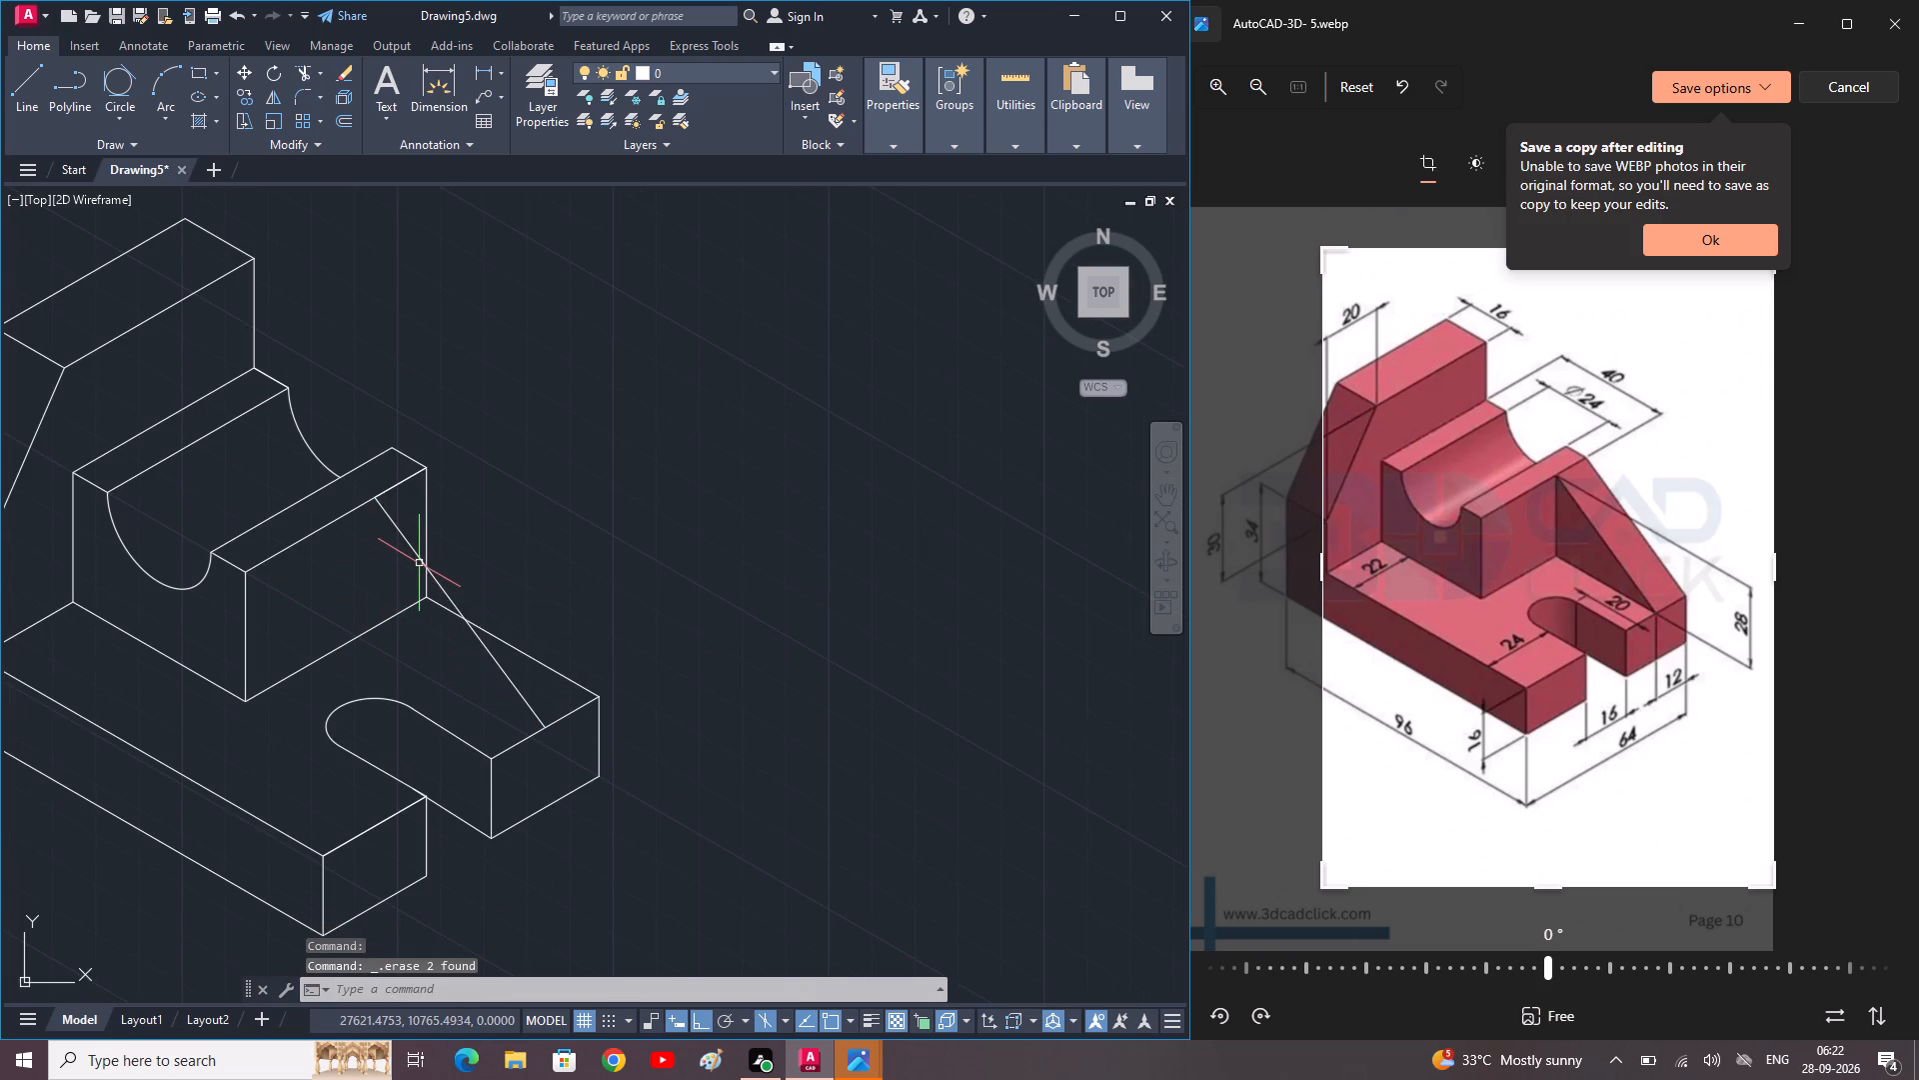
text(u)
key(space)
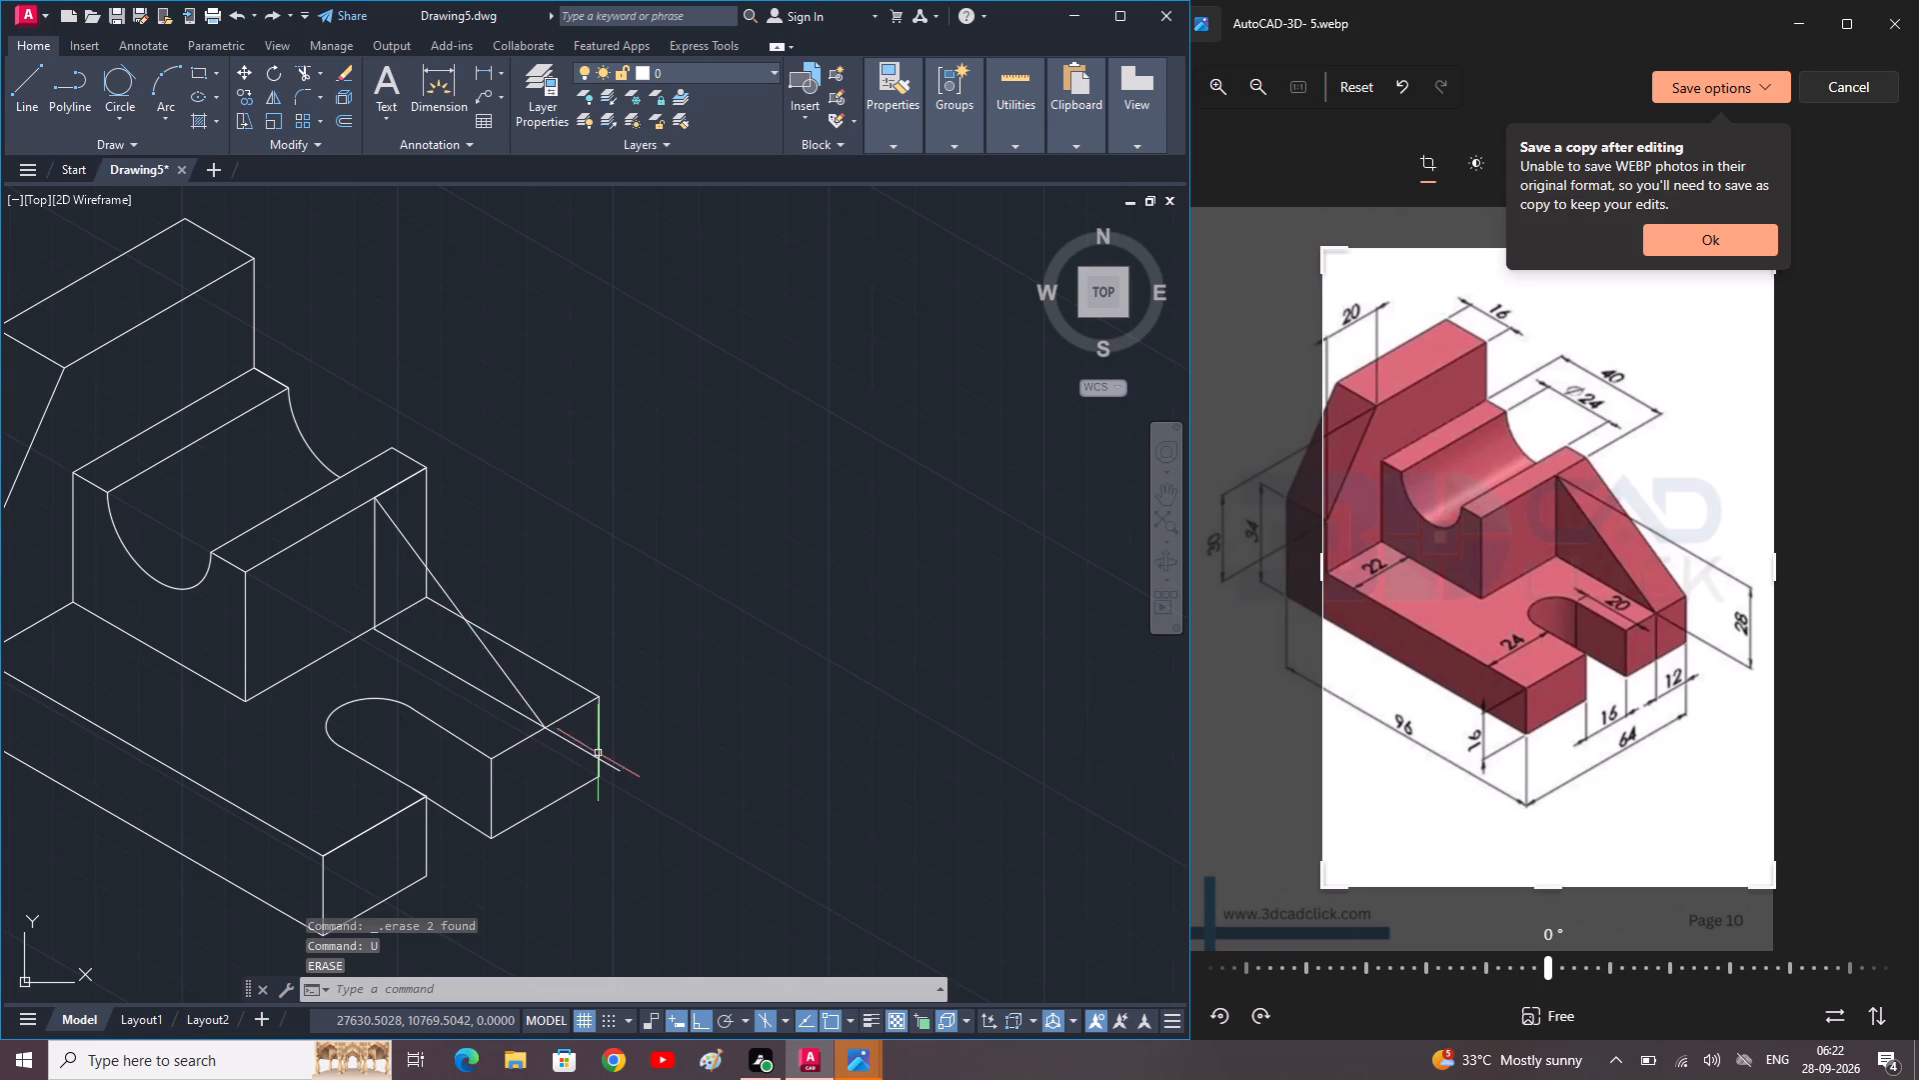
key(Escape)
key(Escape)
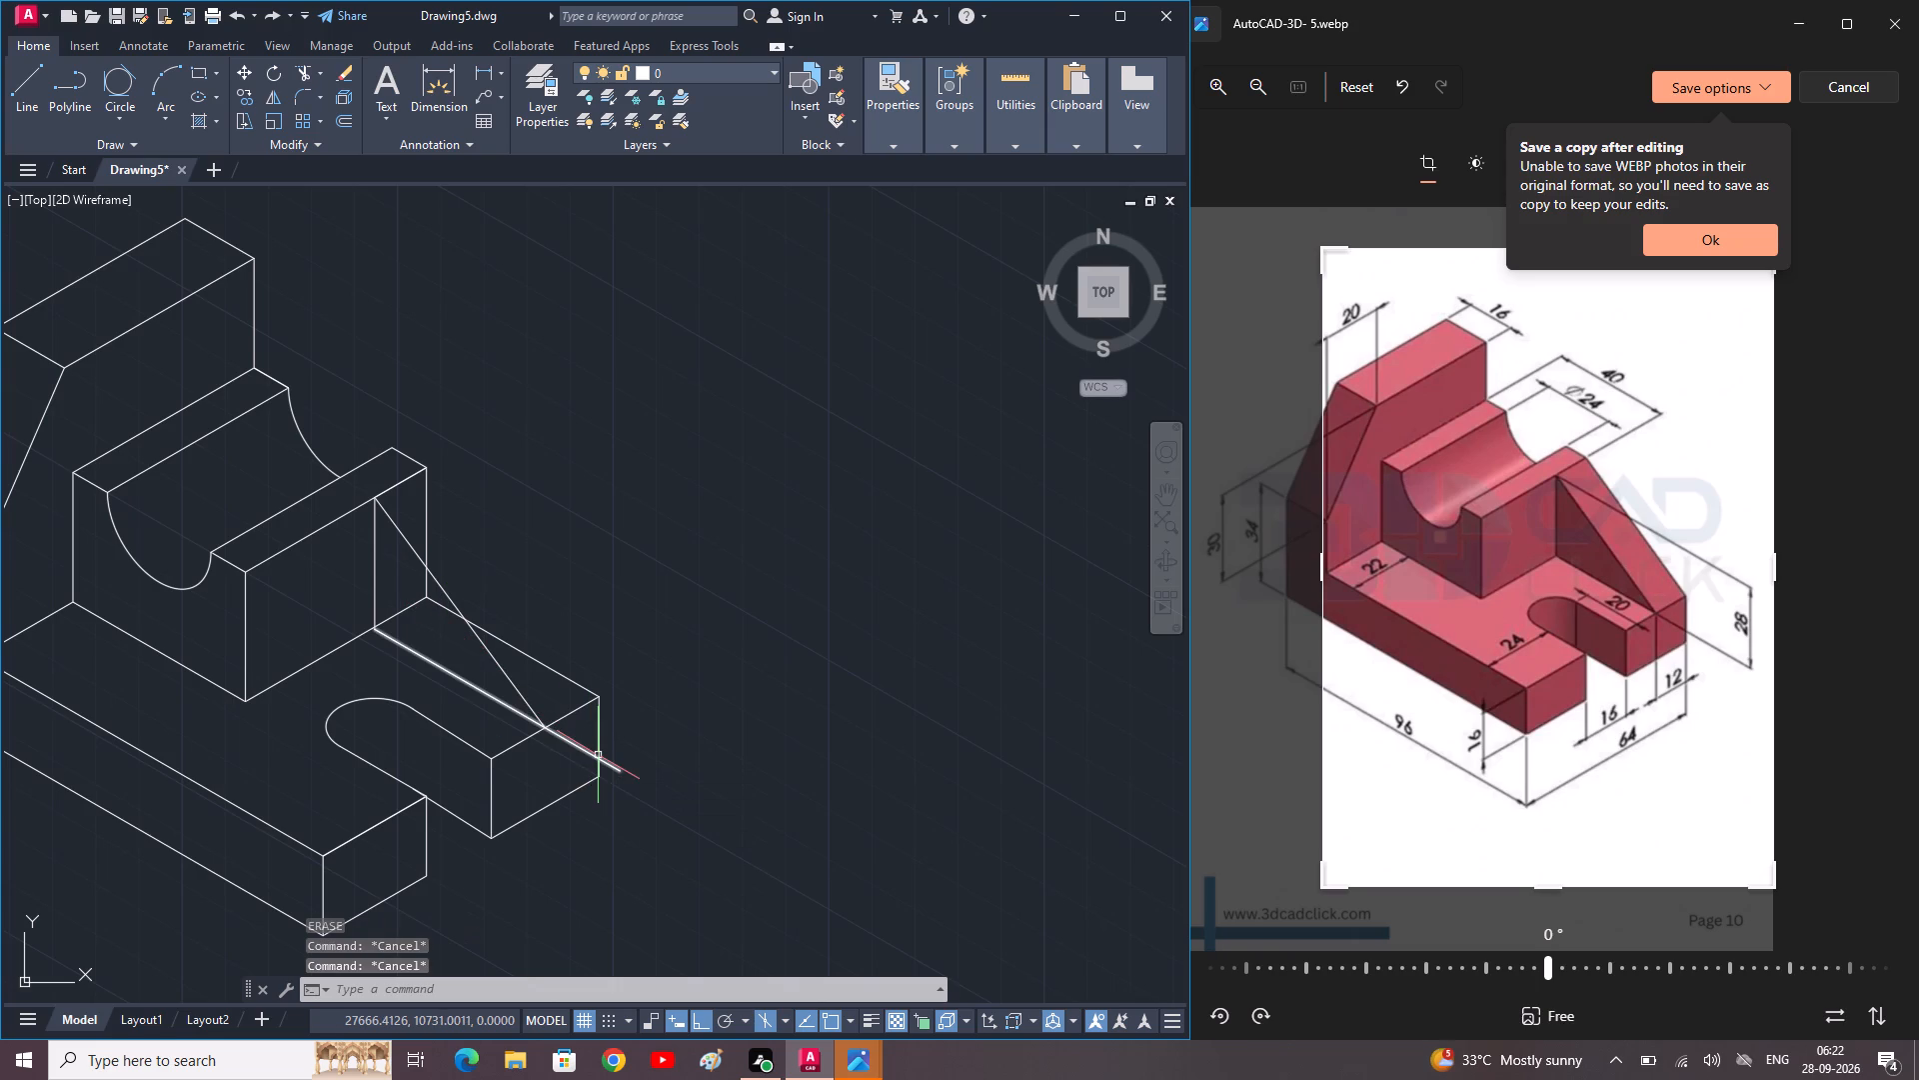
Trim the rib's base line where it overshoots the base's end edge.
text(tr)
key(space)
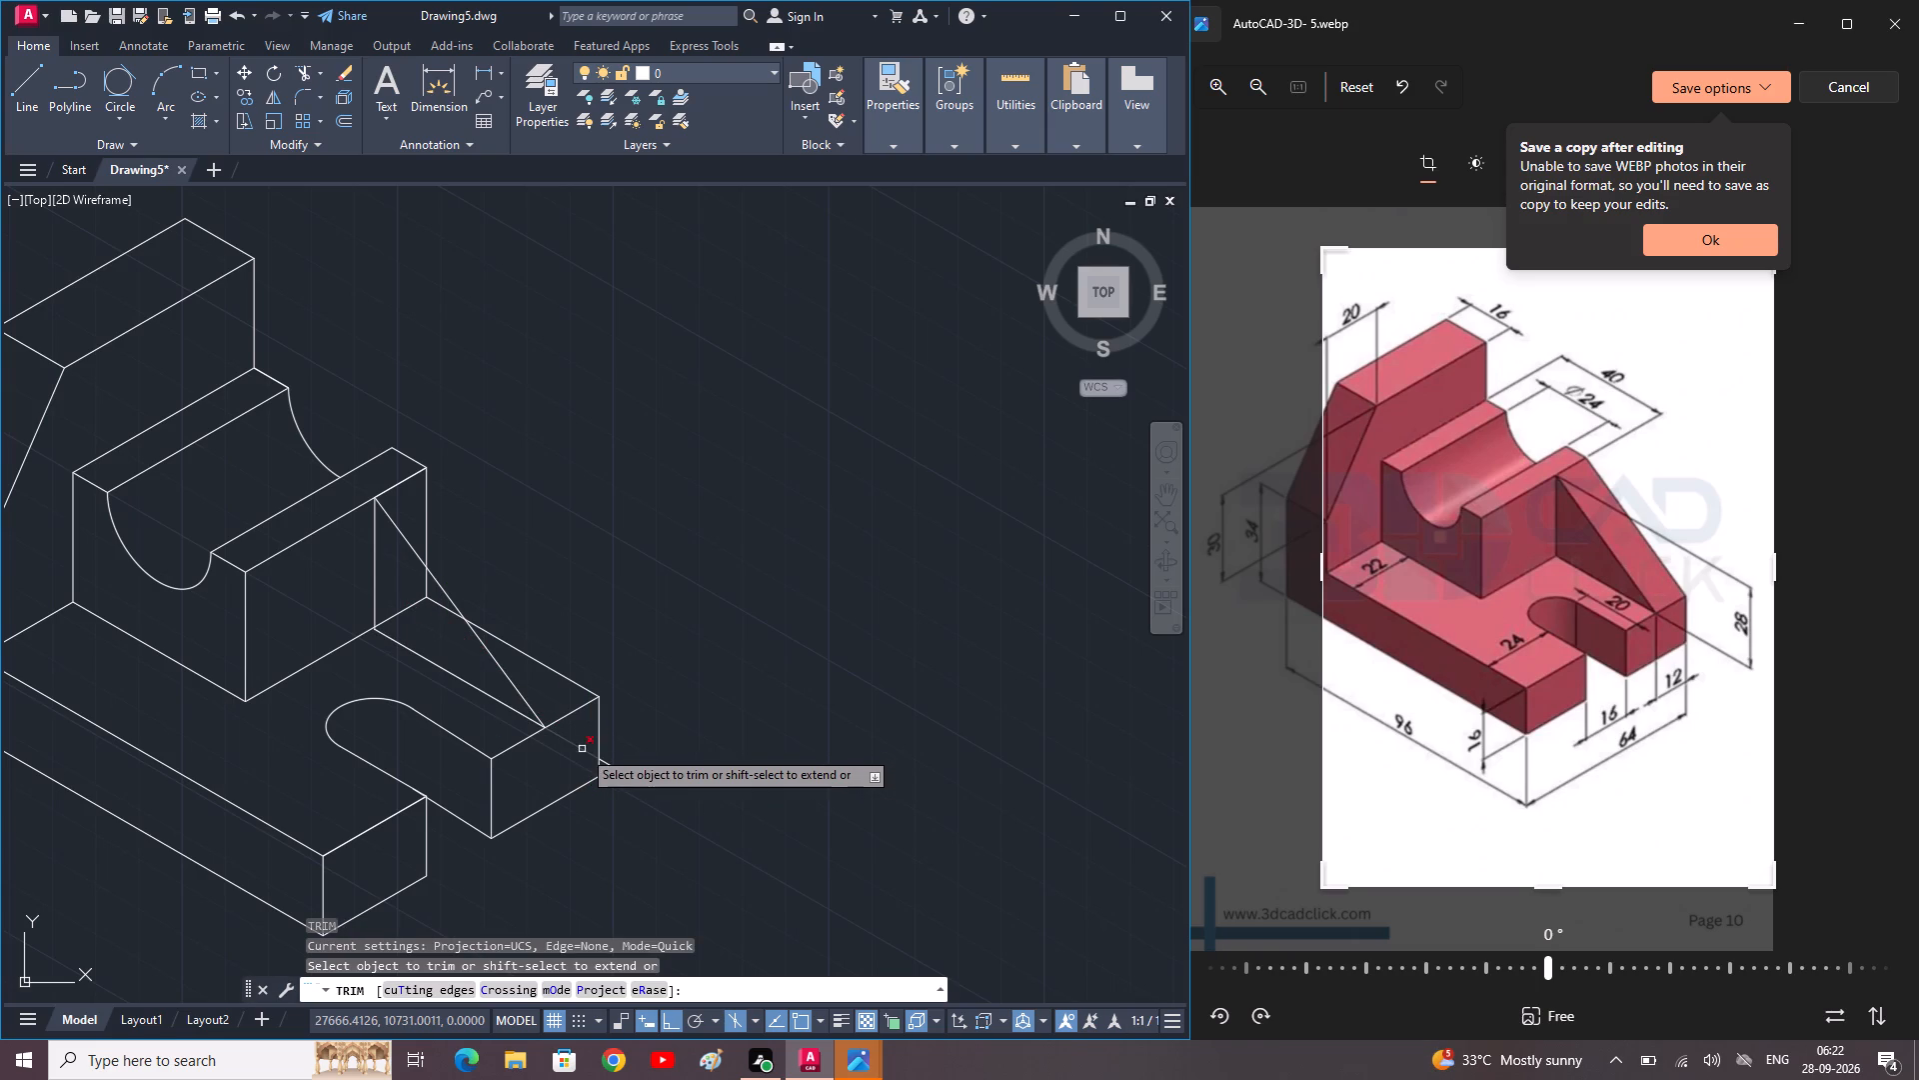
click(582, 749)
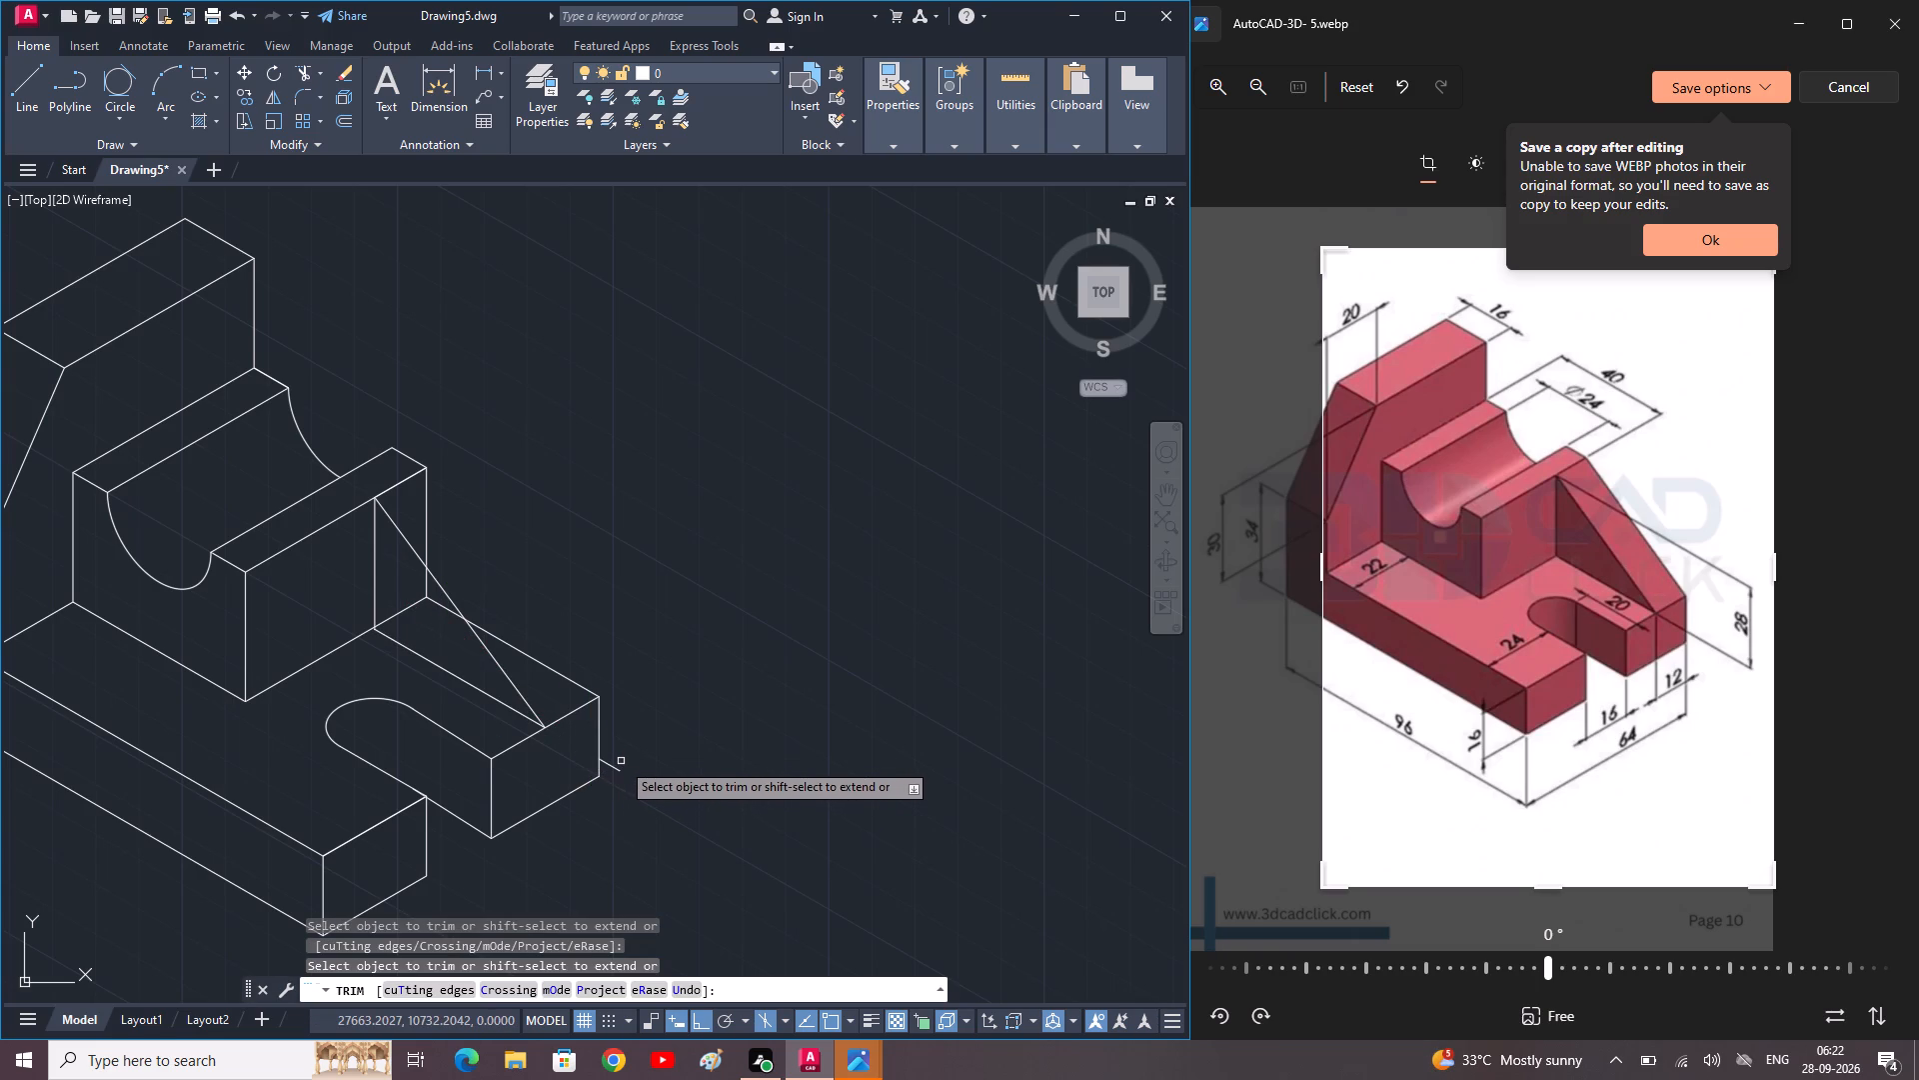
click(614, 765)
key(Escape)
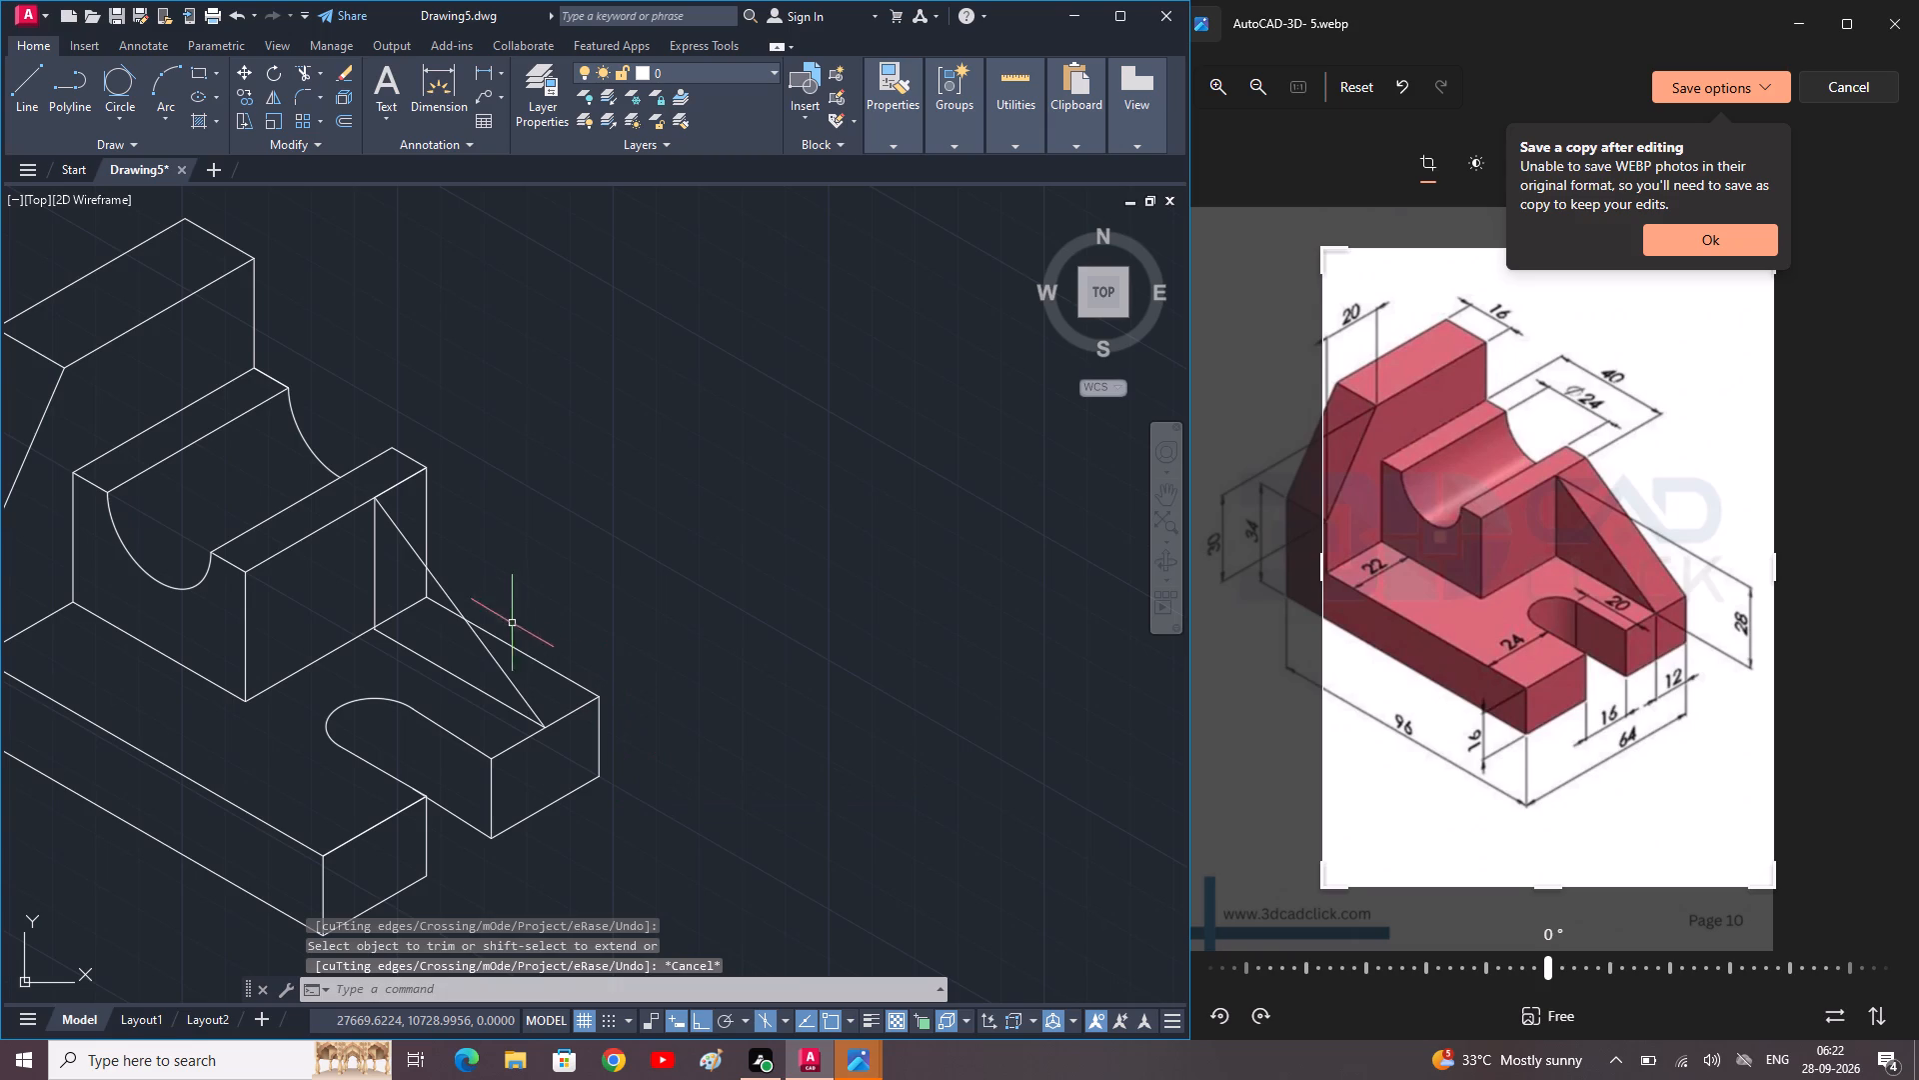
Copy the rib triangle's three lines from its top vertex to the block's outer rear top corner.
click(480, 643)
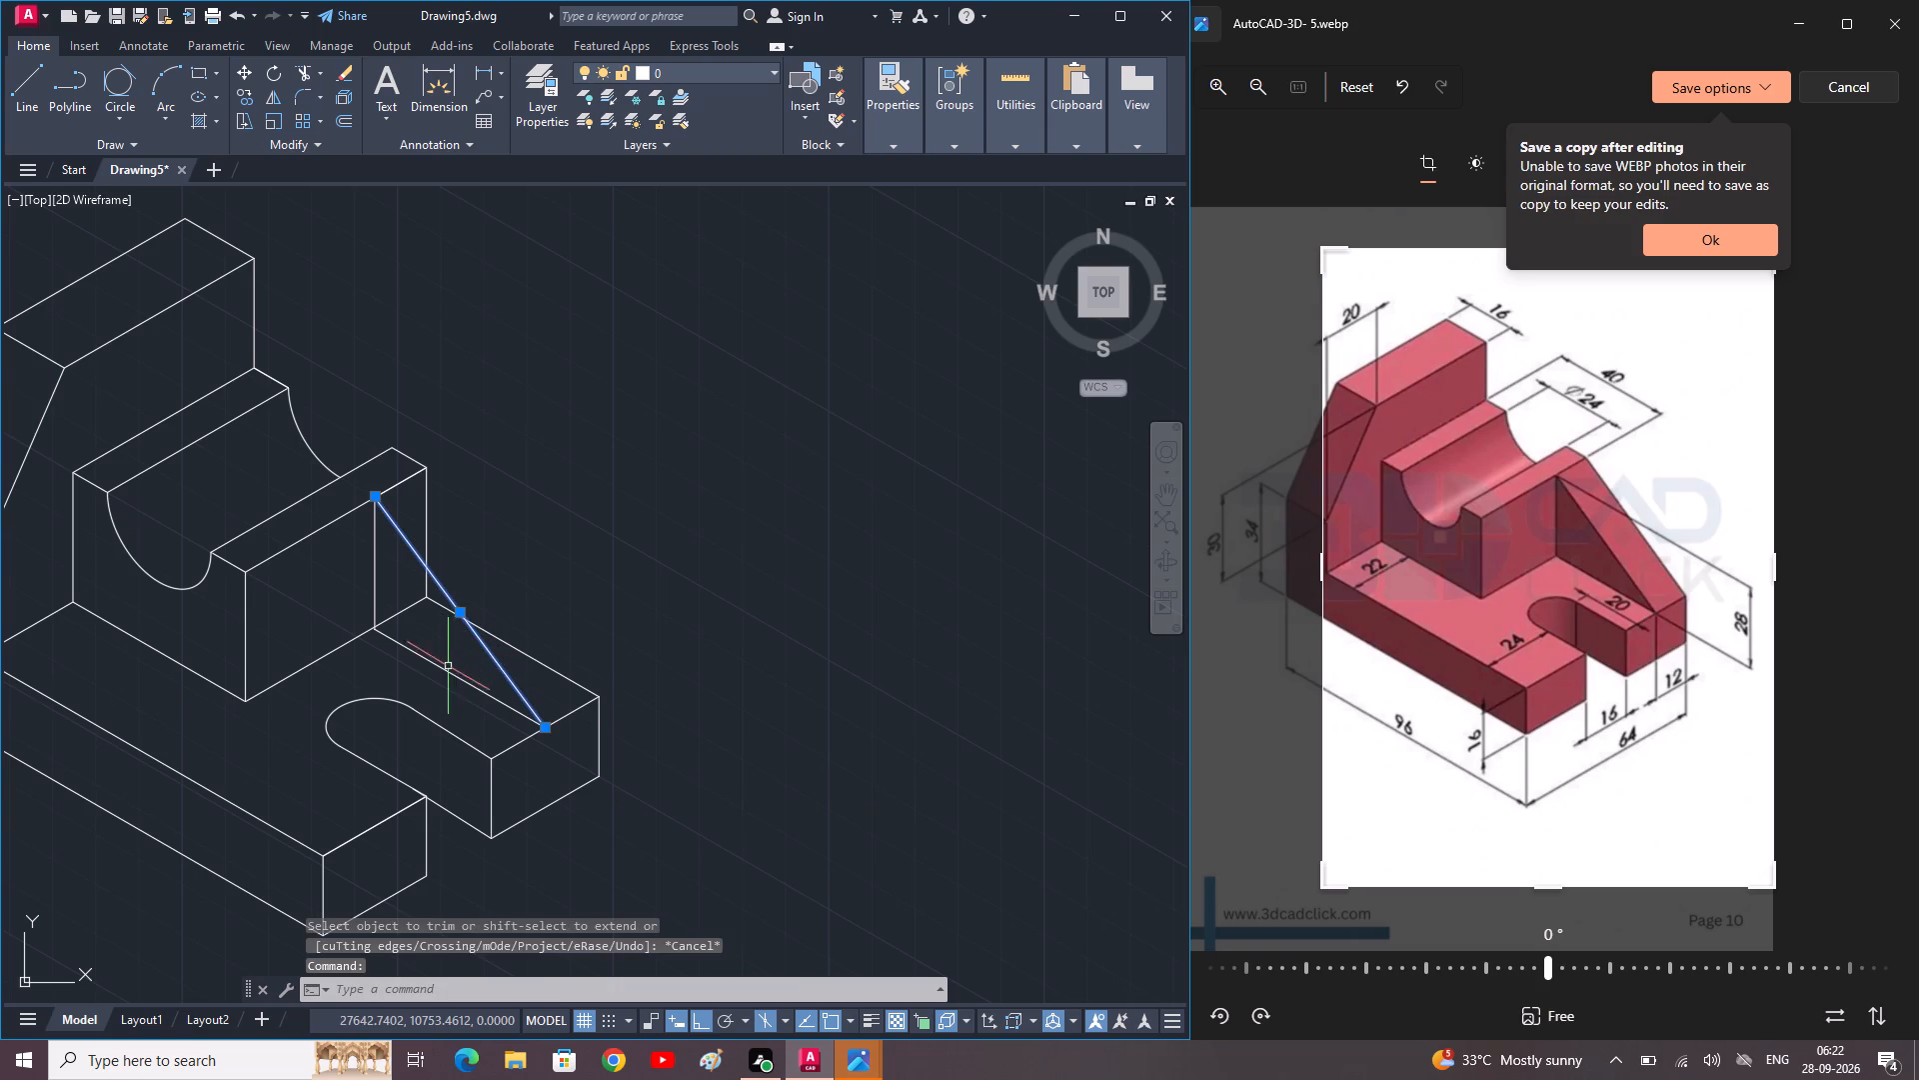
click(446, 672)
click(375, 586)
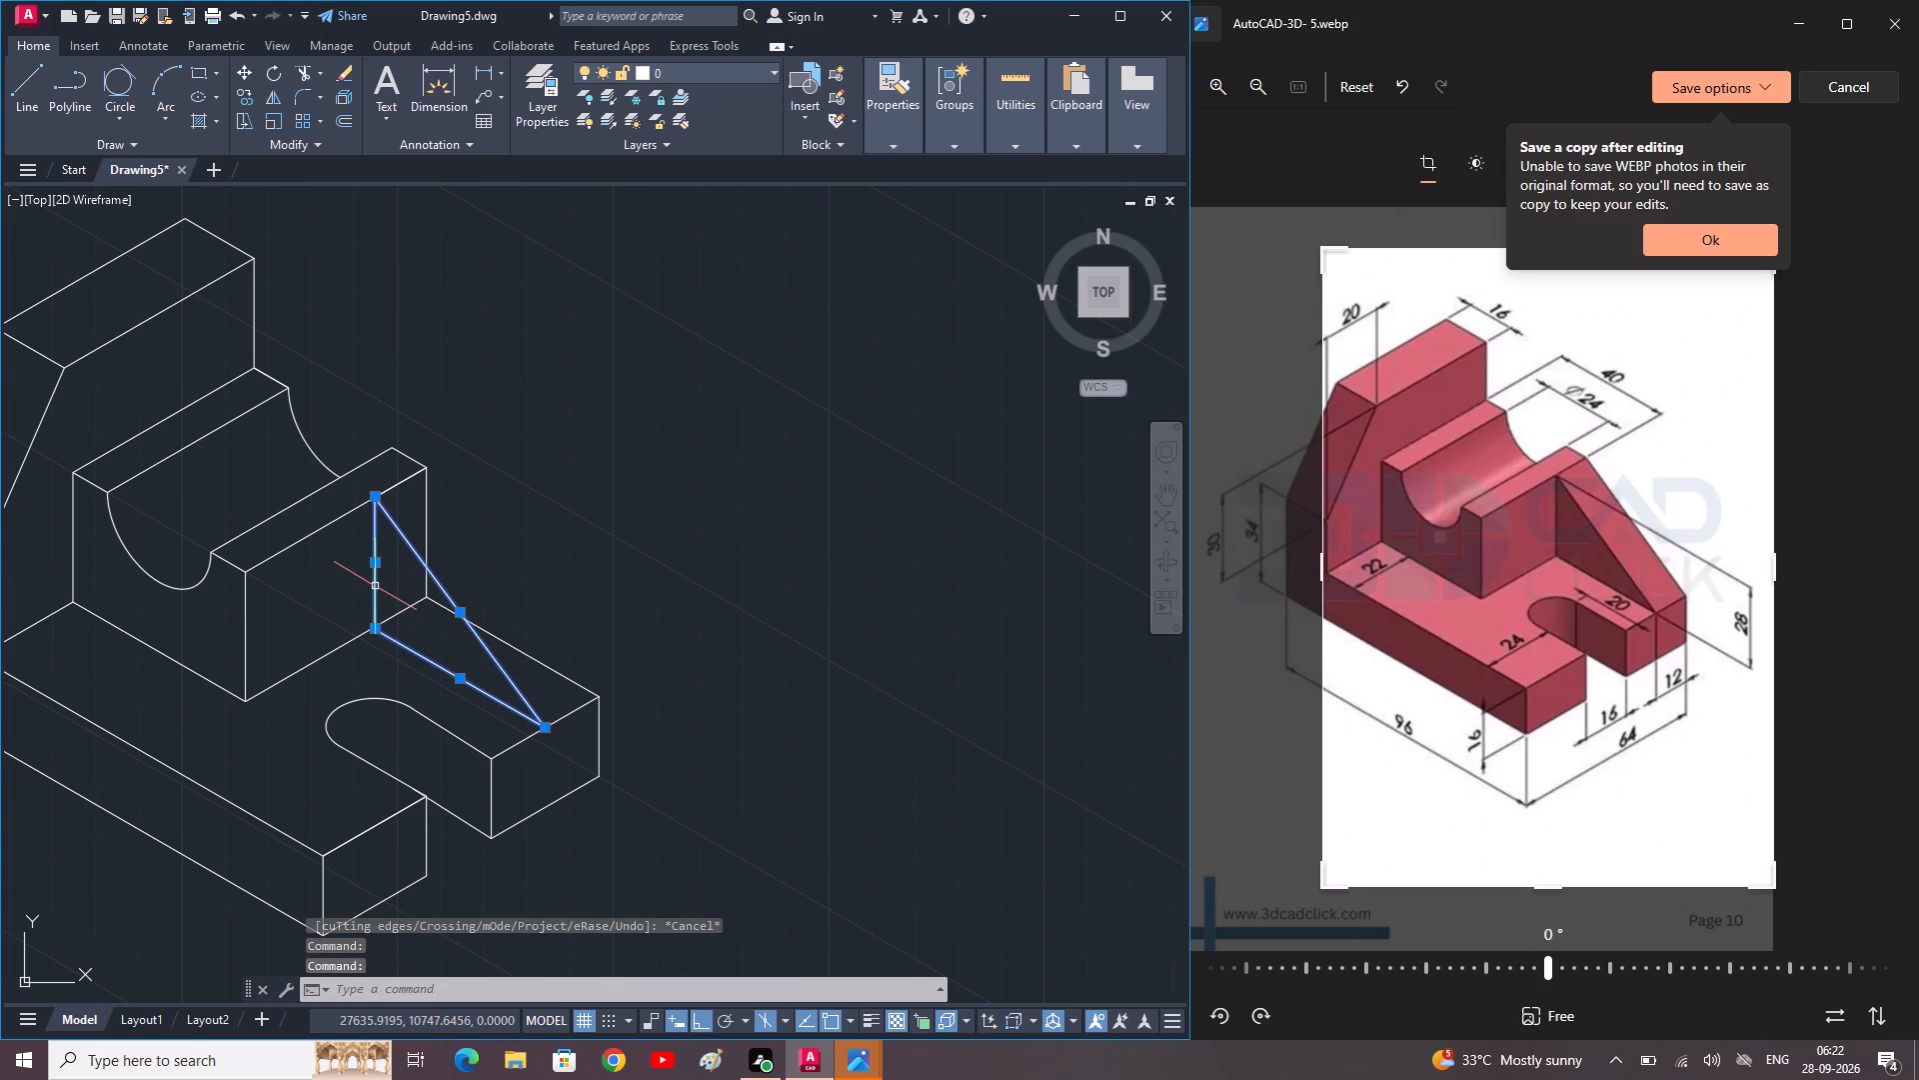
key(c)
key(o)
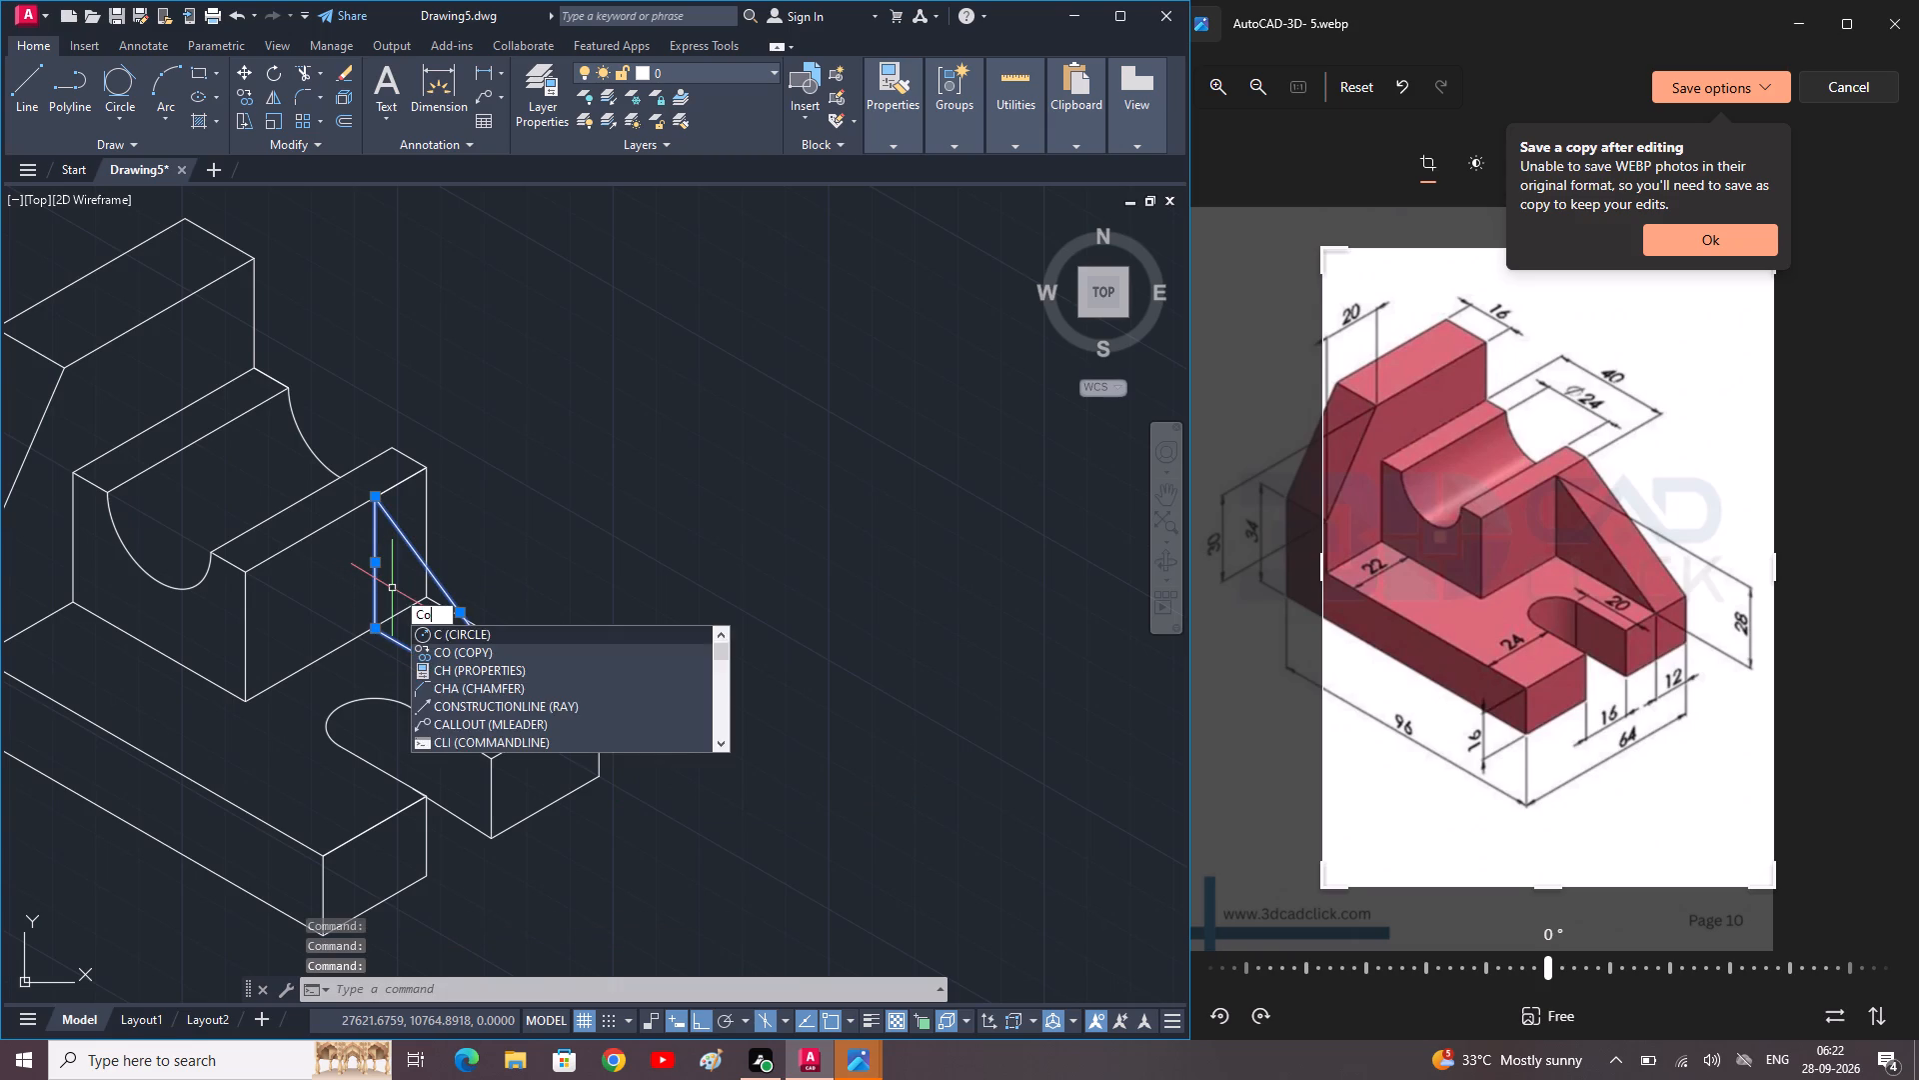
key(space)
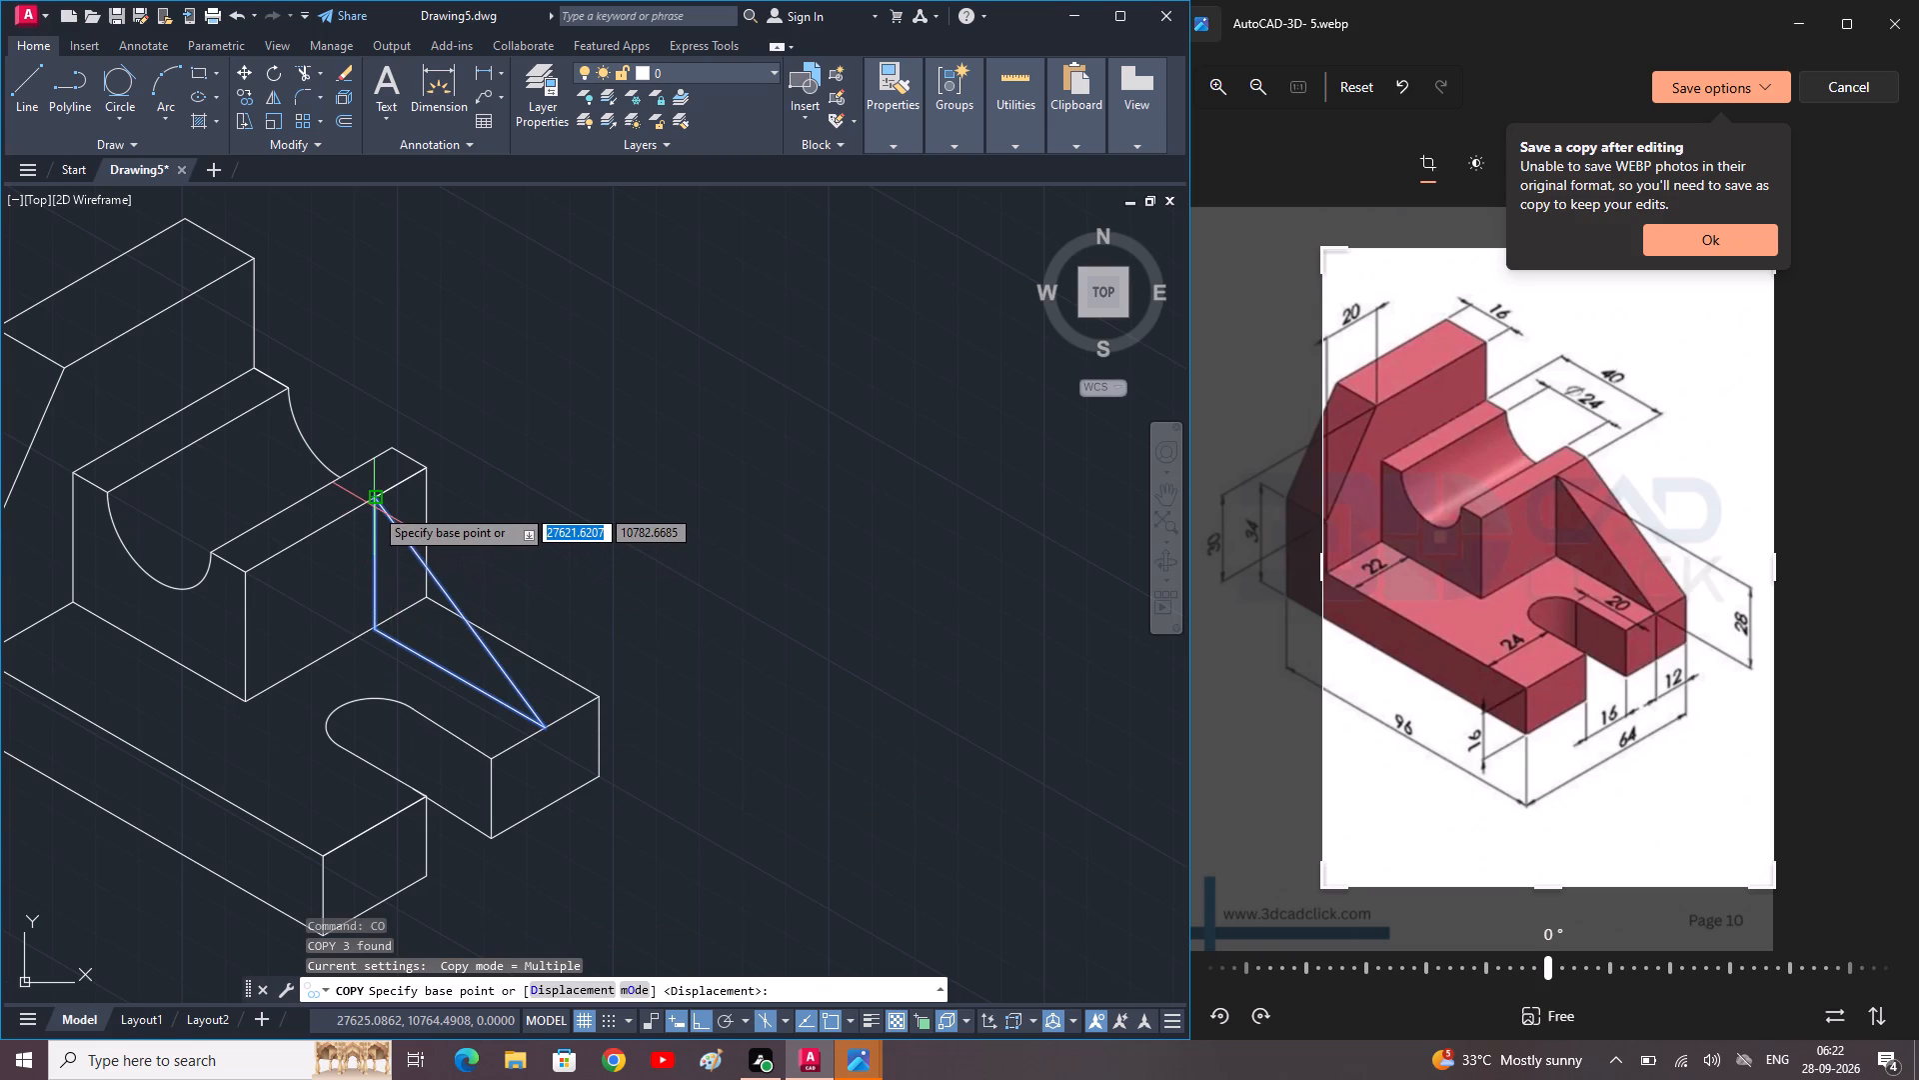
click(374, 507)
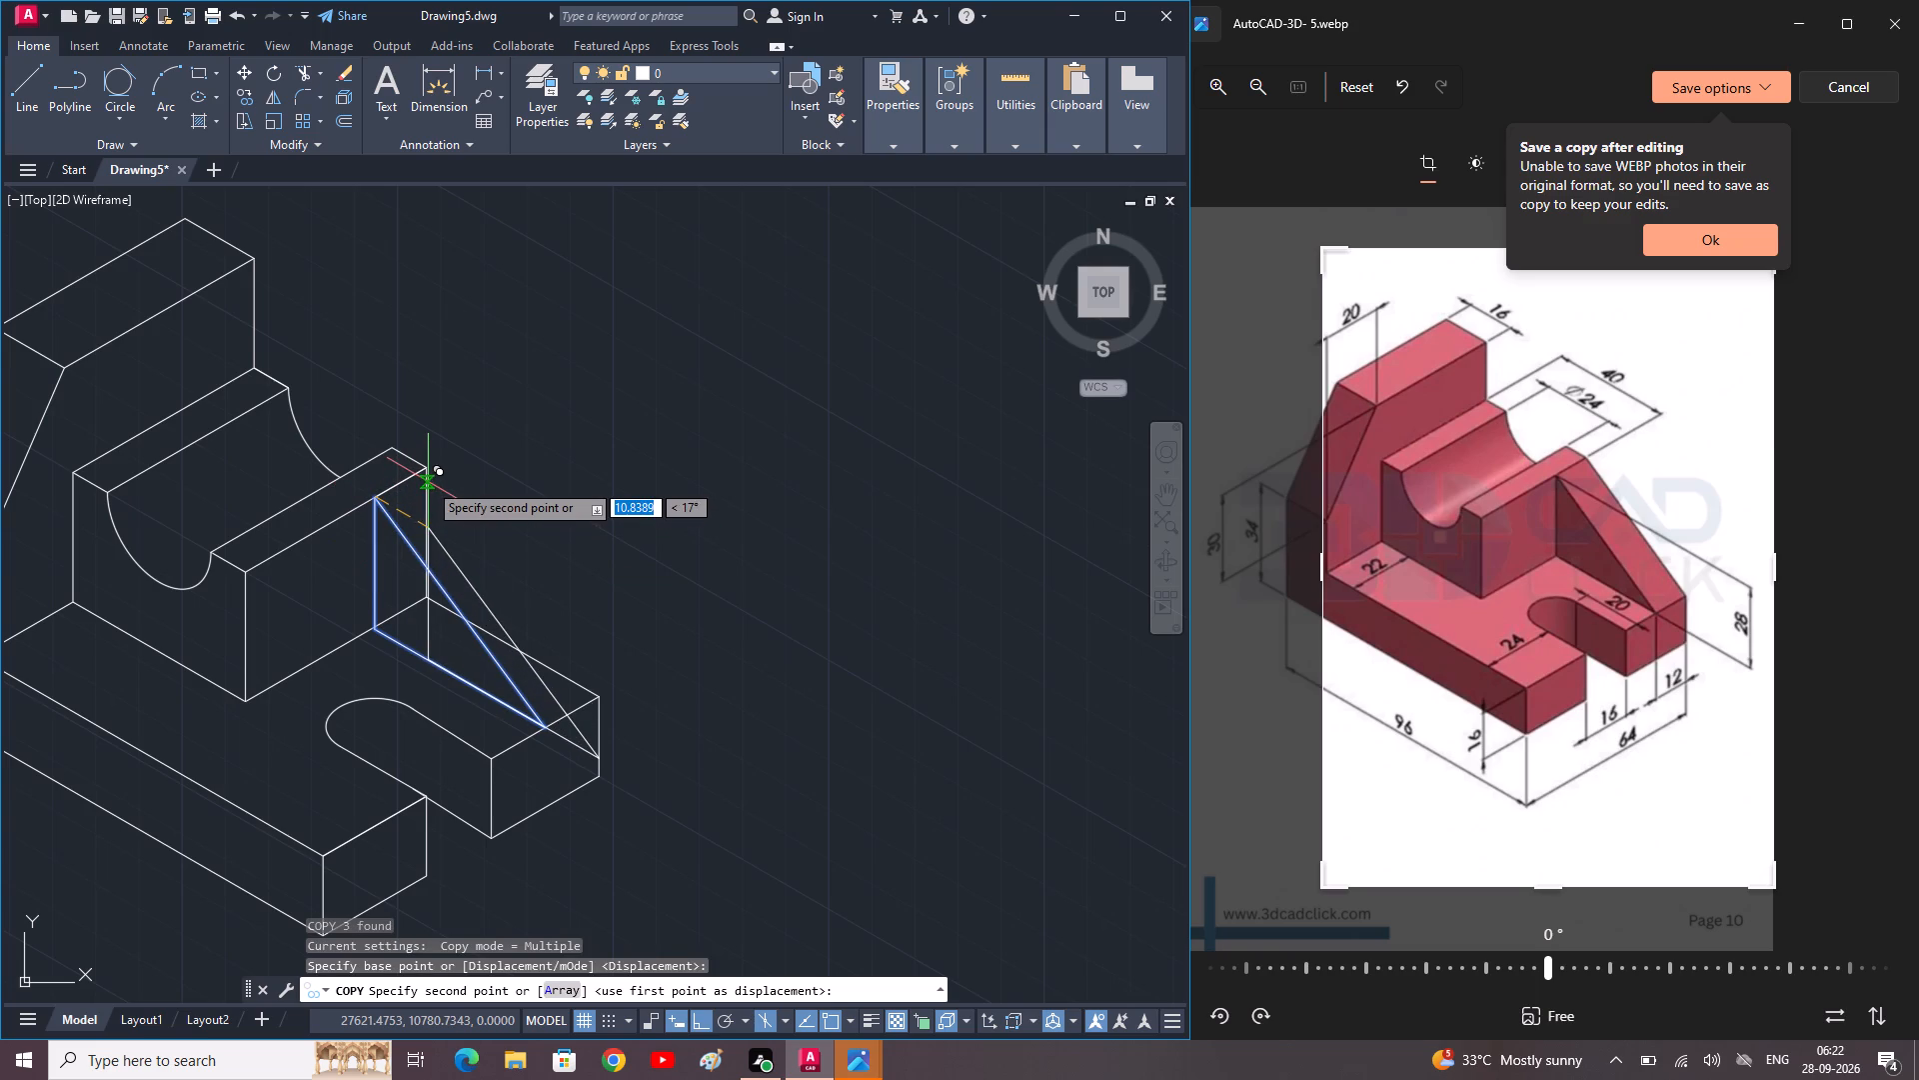
key(F5)
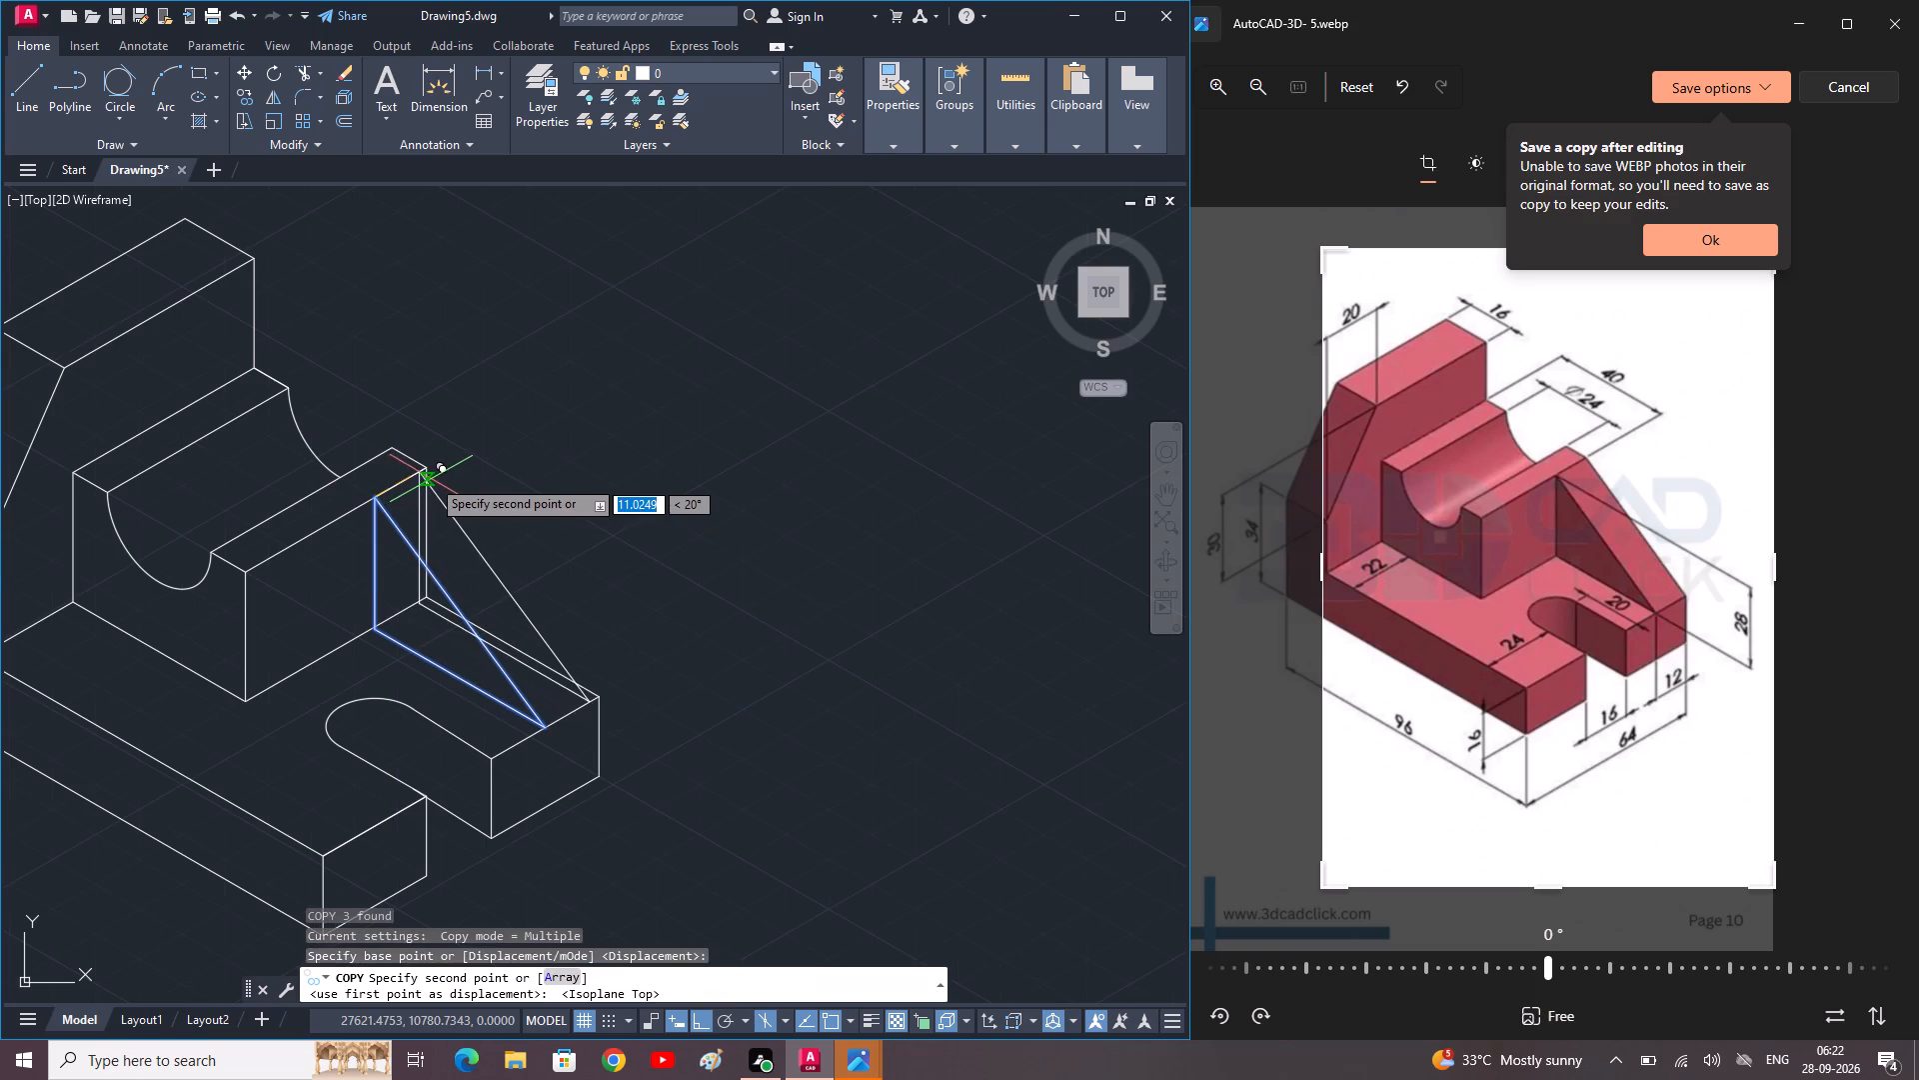
click(432, 471)
key(space)
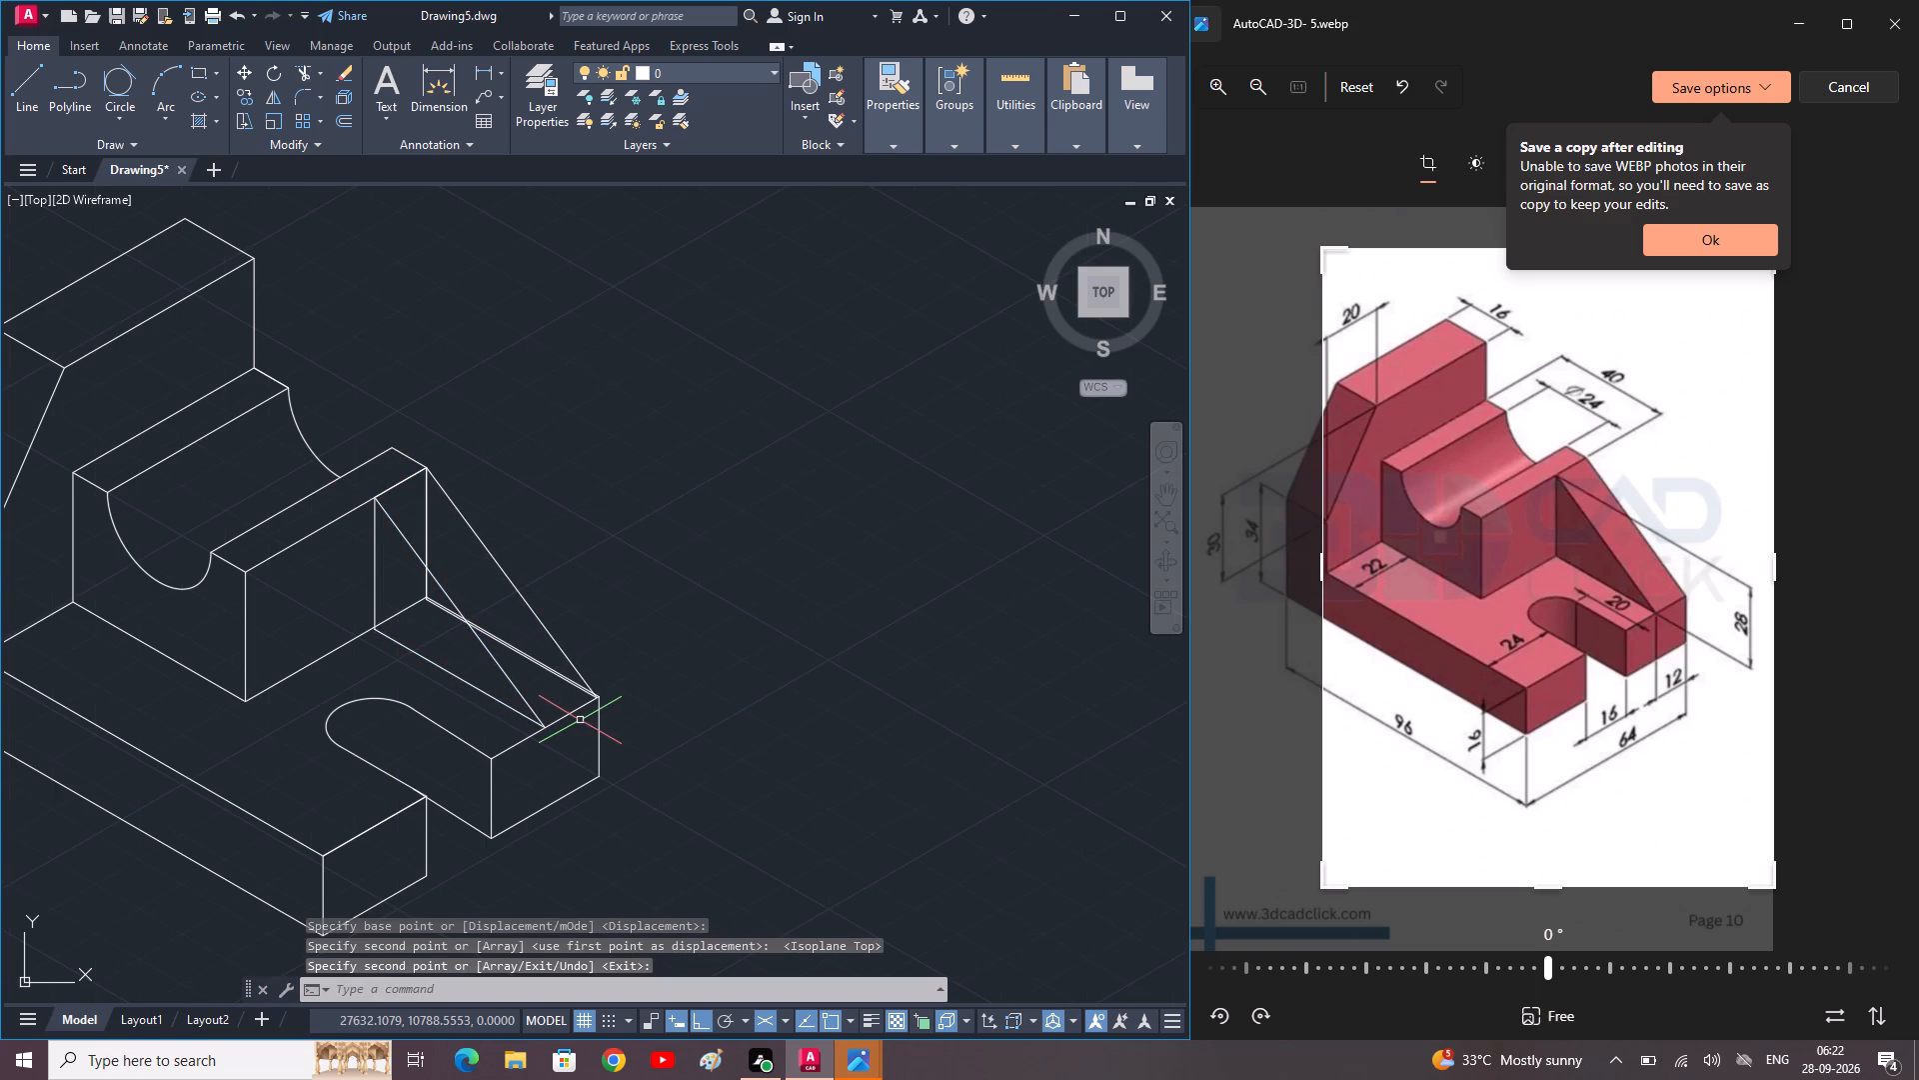
Trim away the hidden vertical and base edges behind the triangular rib, including the leftover fragments at the block's rear foot.
text(tr)
key(space)
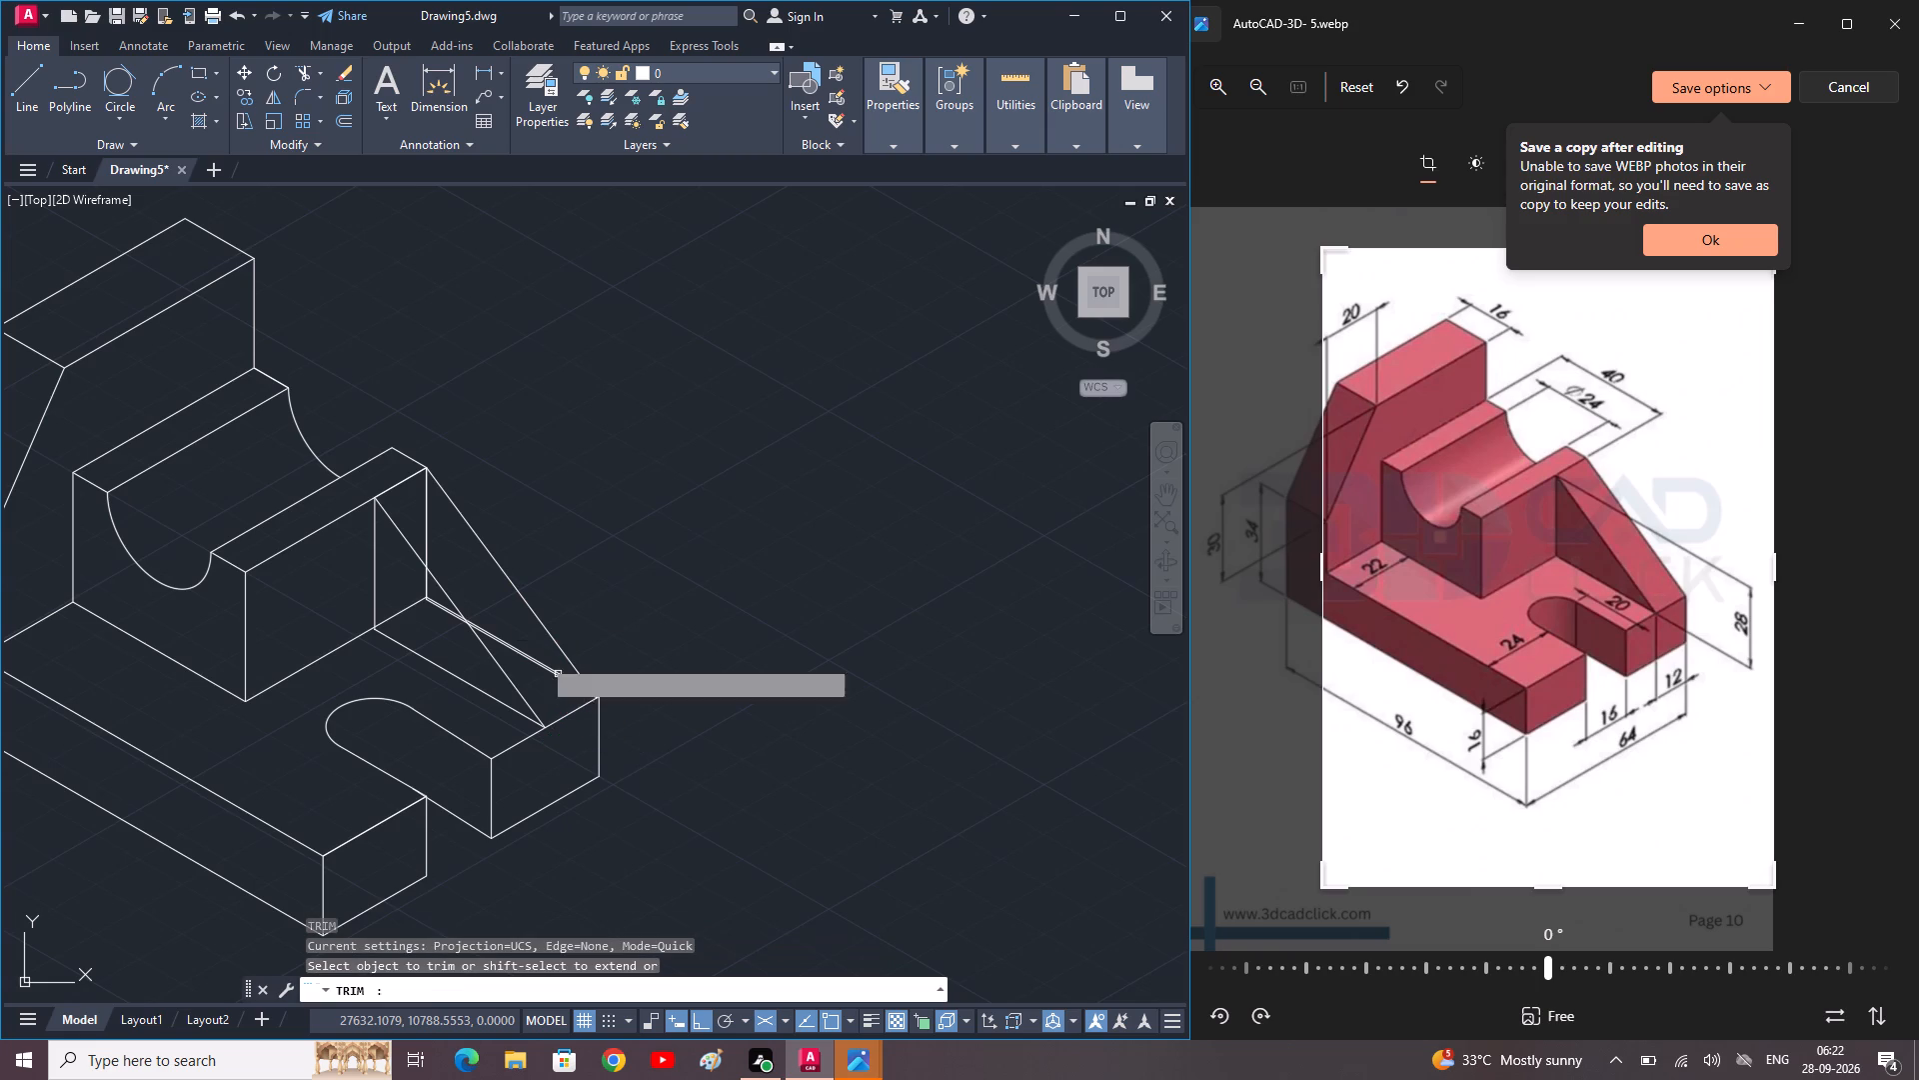
click(425, 524)
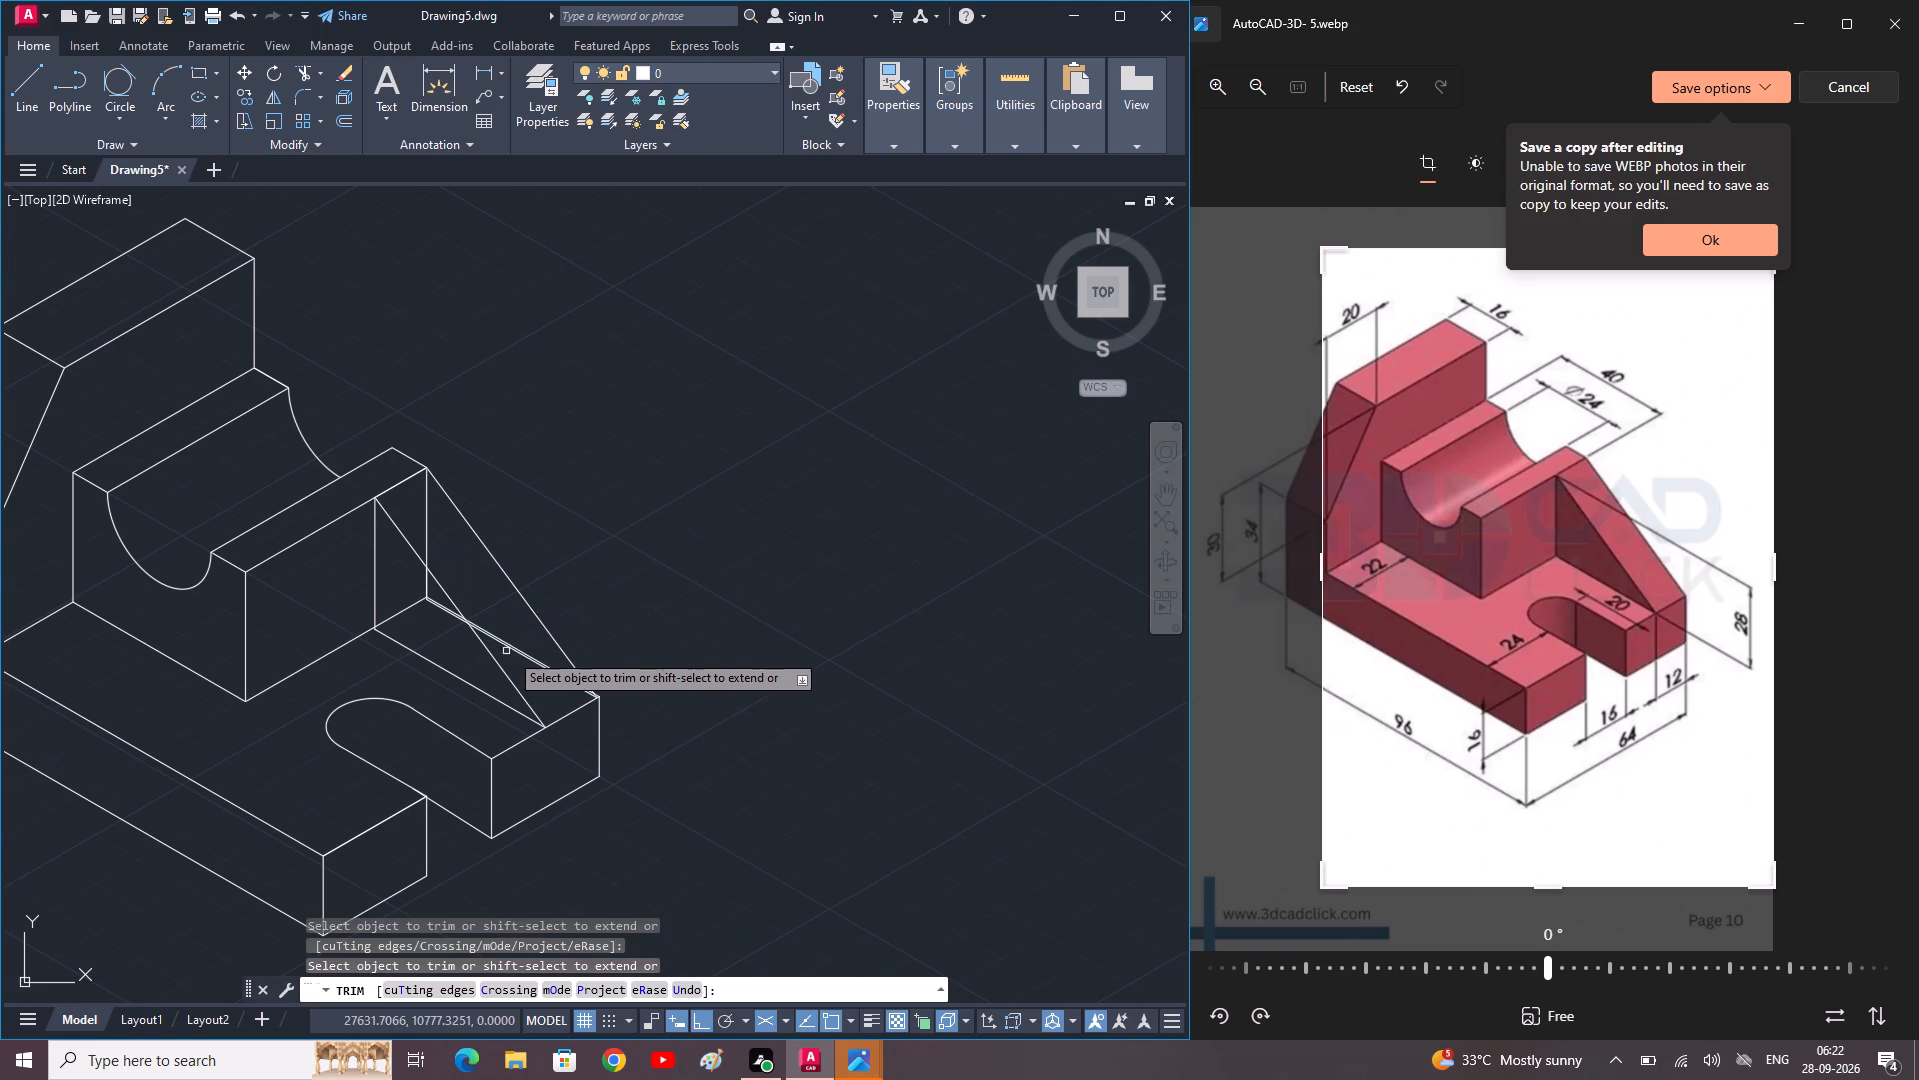
click(531, 655)
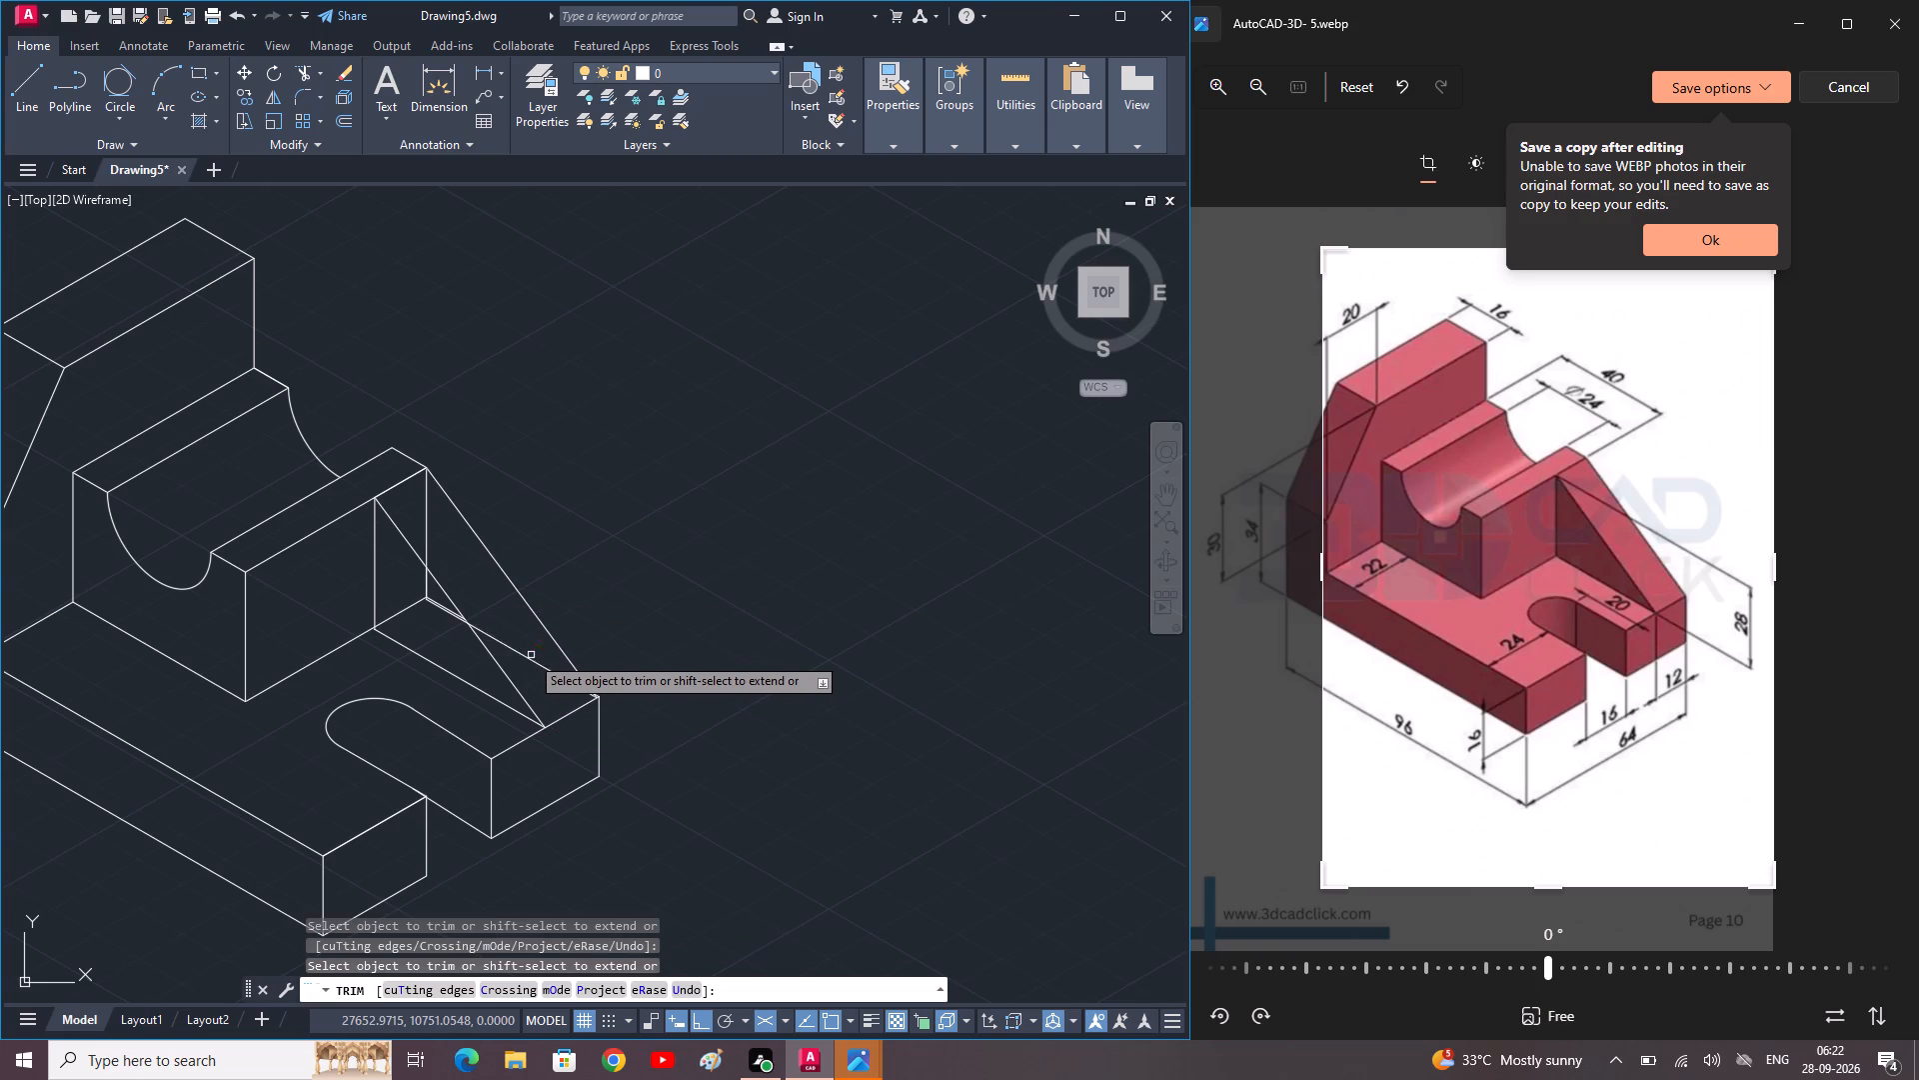
click(524, 658)
scroll(427, 582, up, 2)
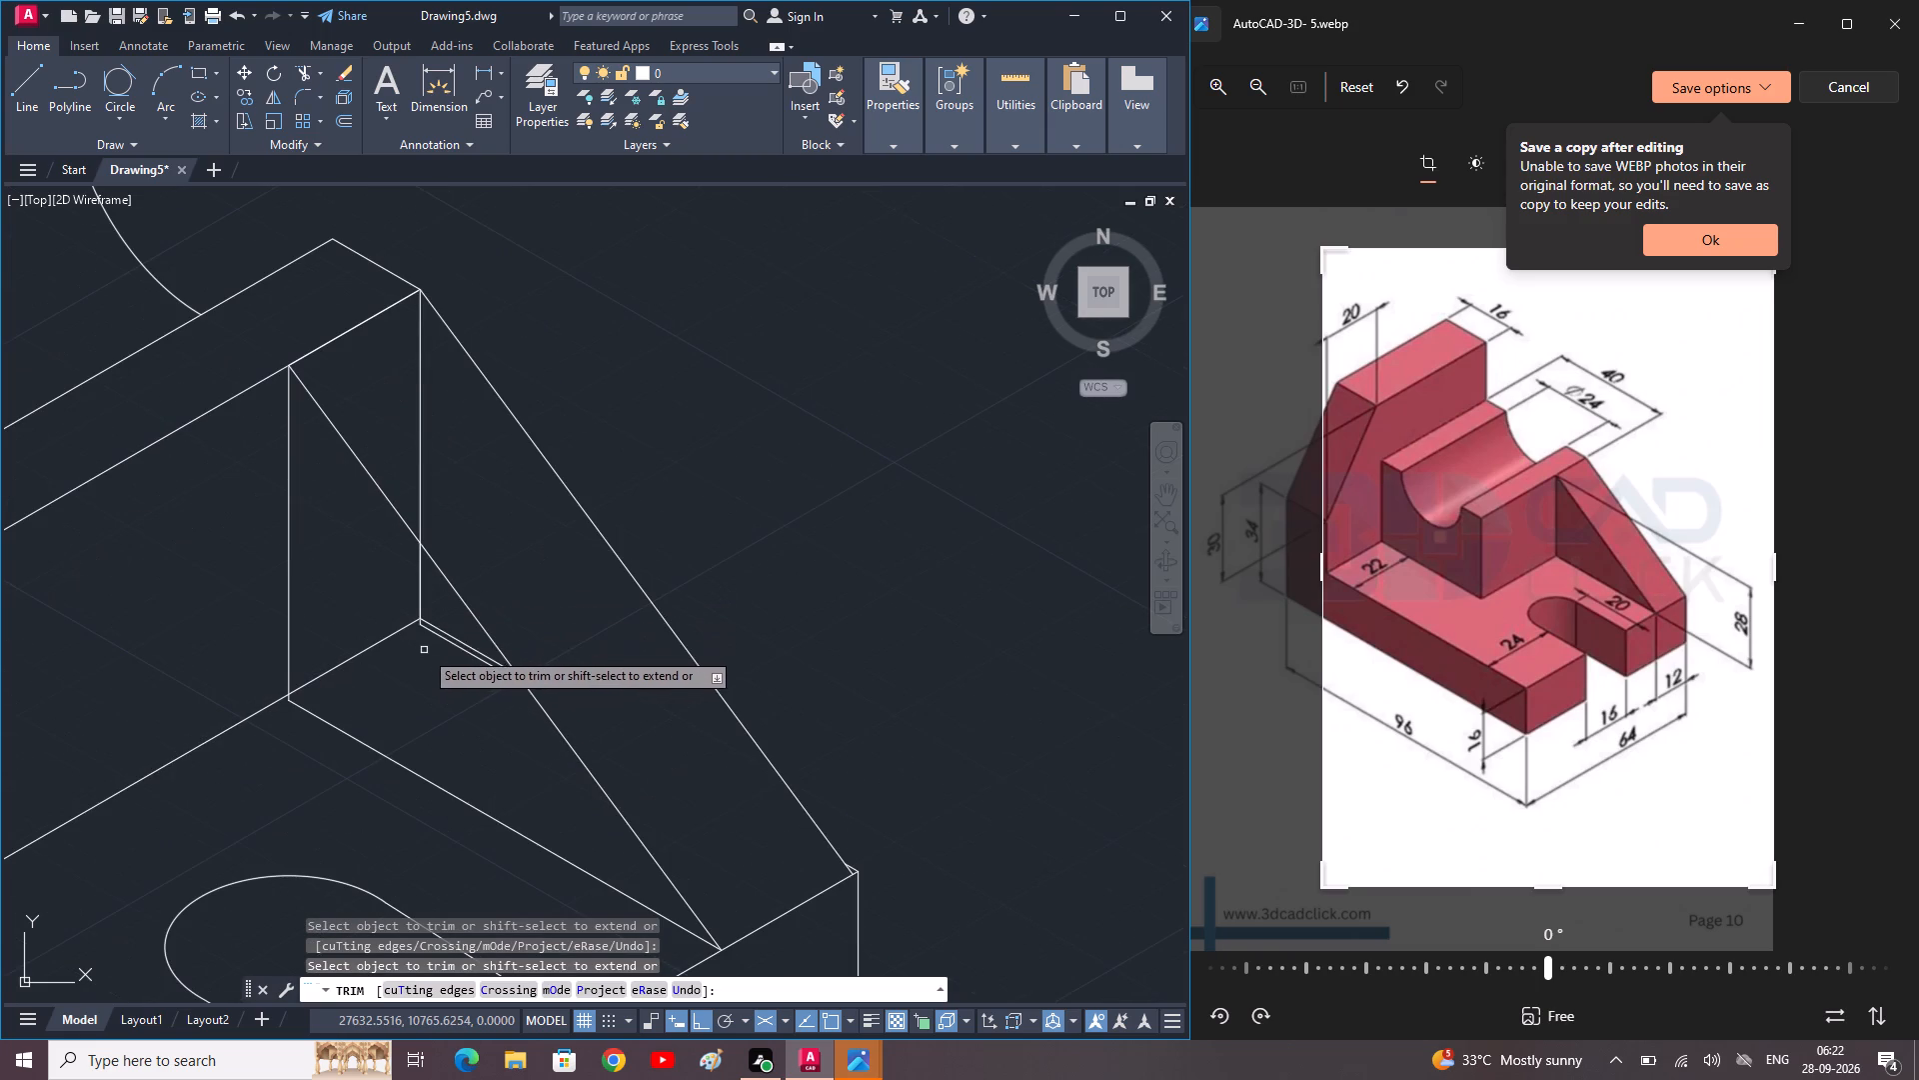
click(441, 634)
click(415, 615)
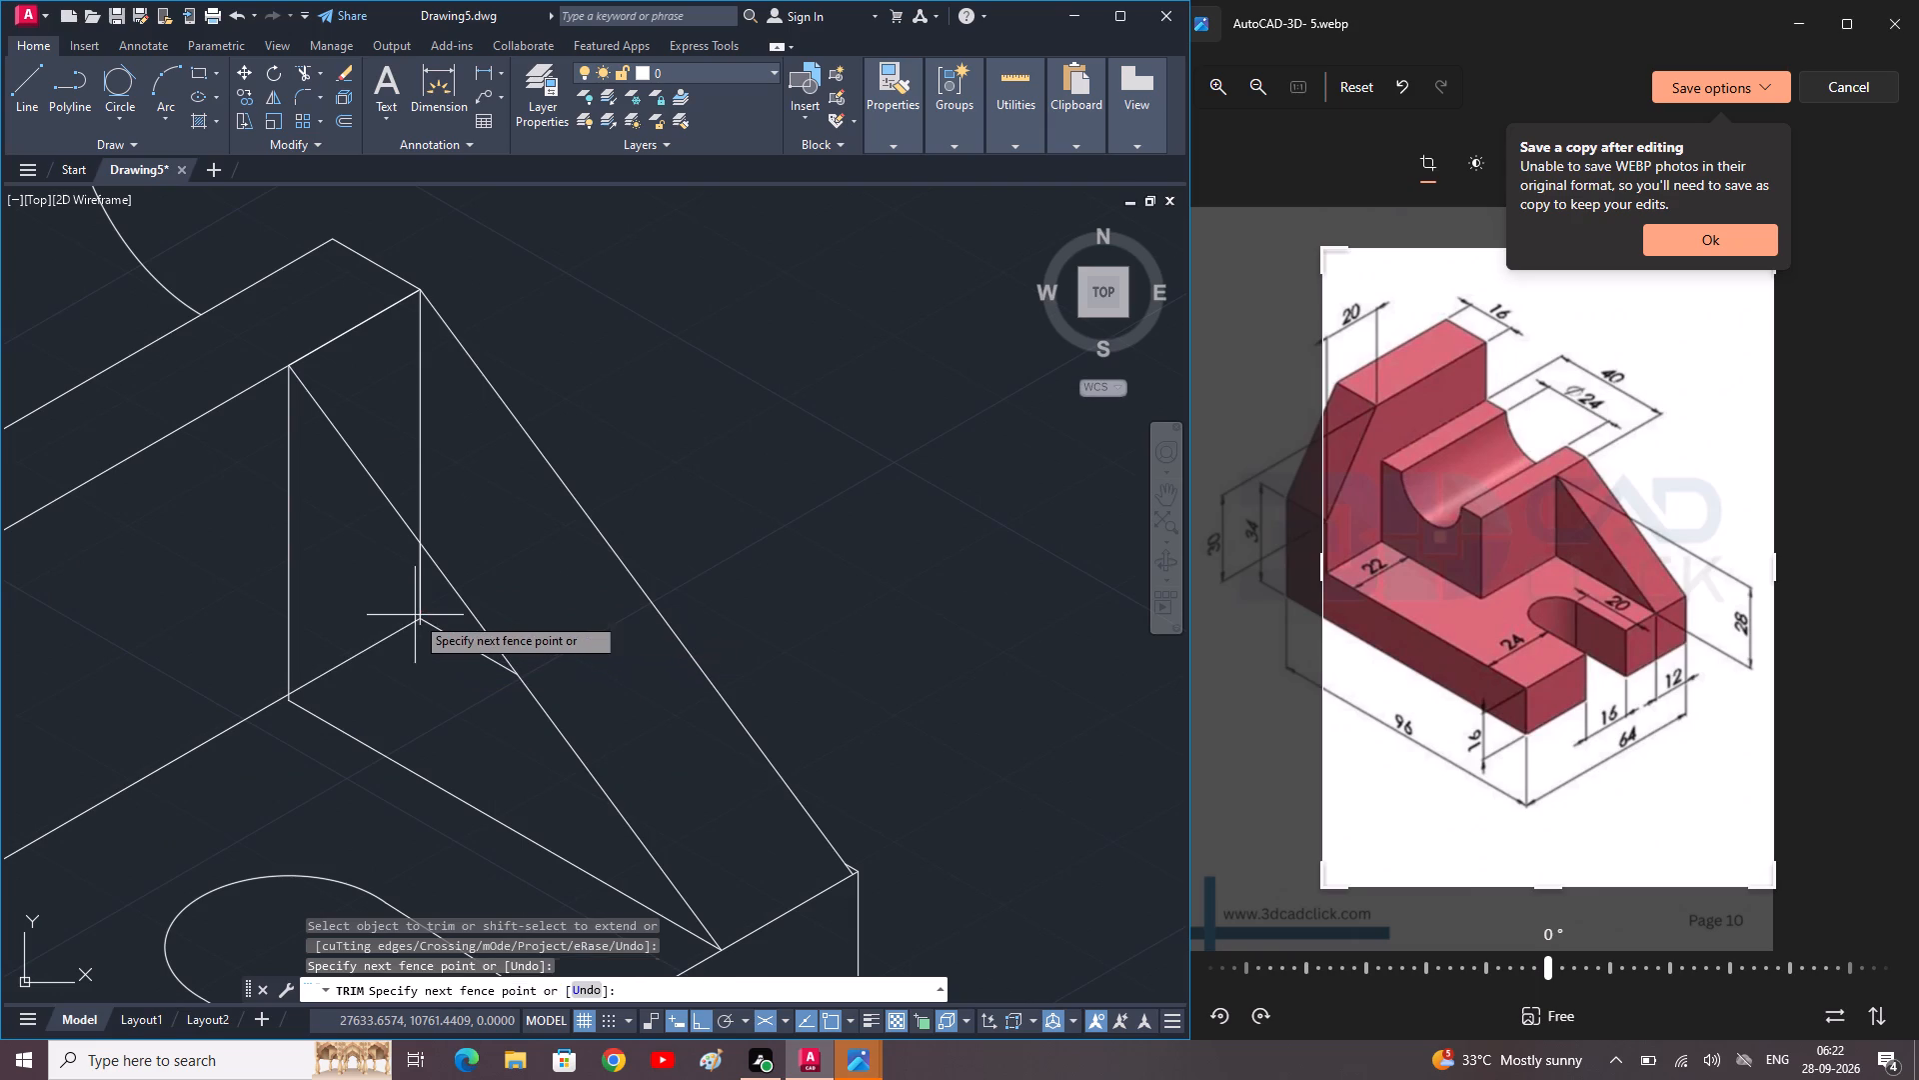
click(426, 616)
click(417, 622)
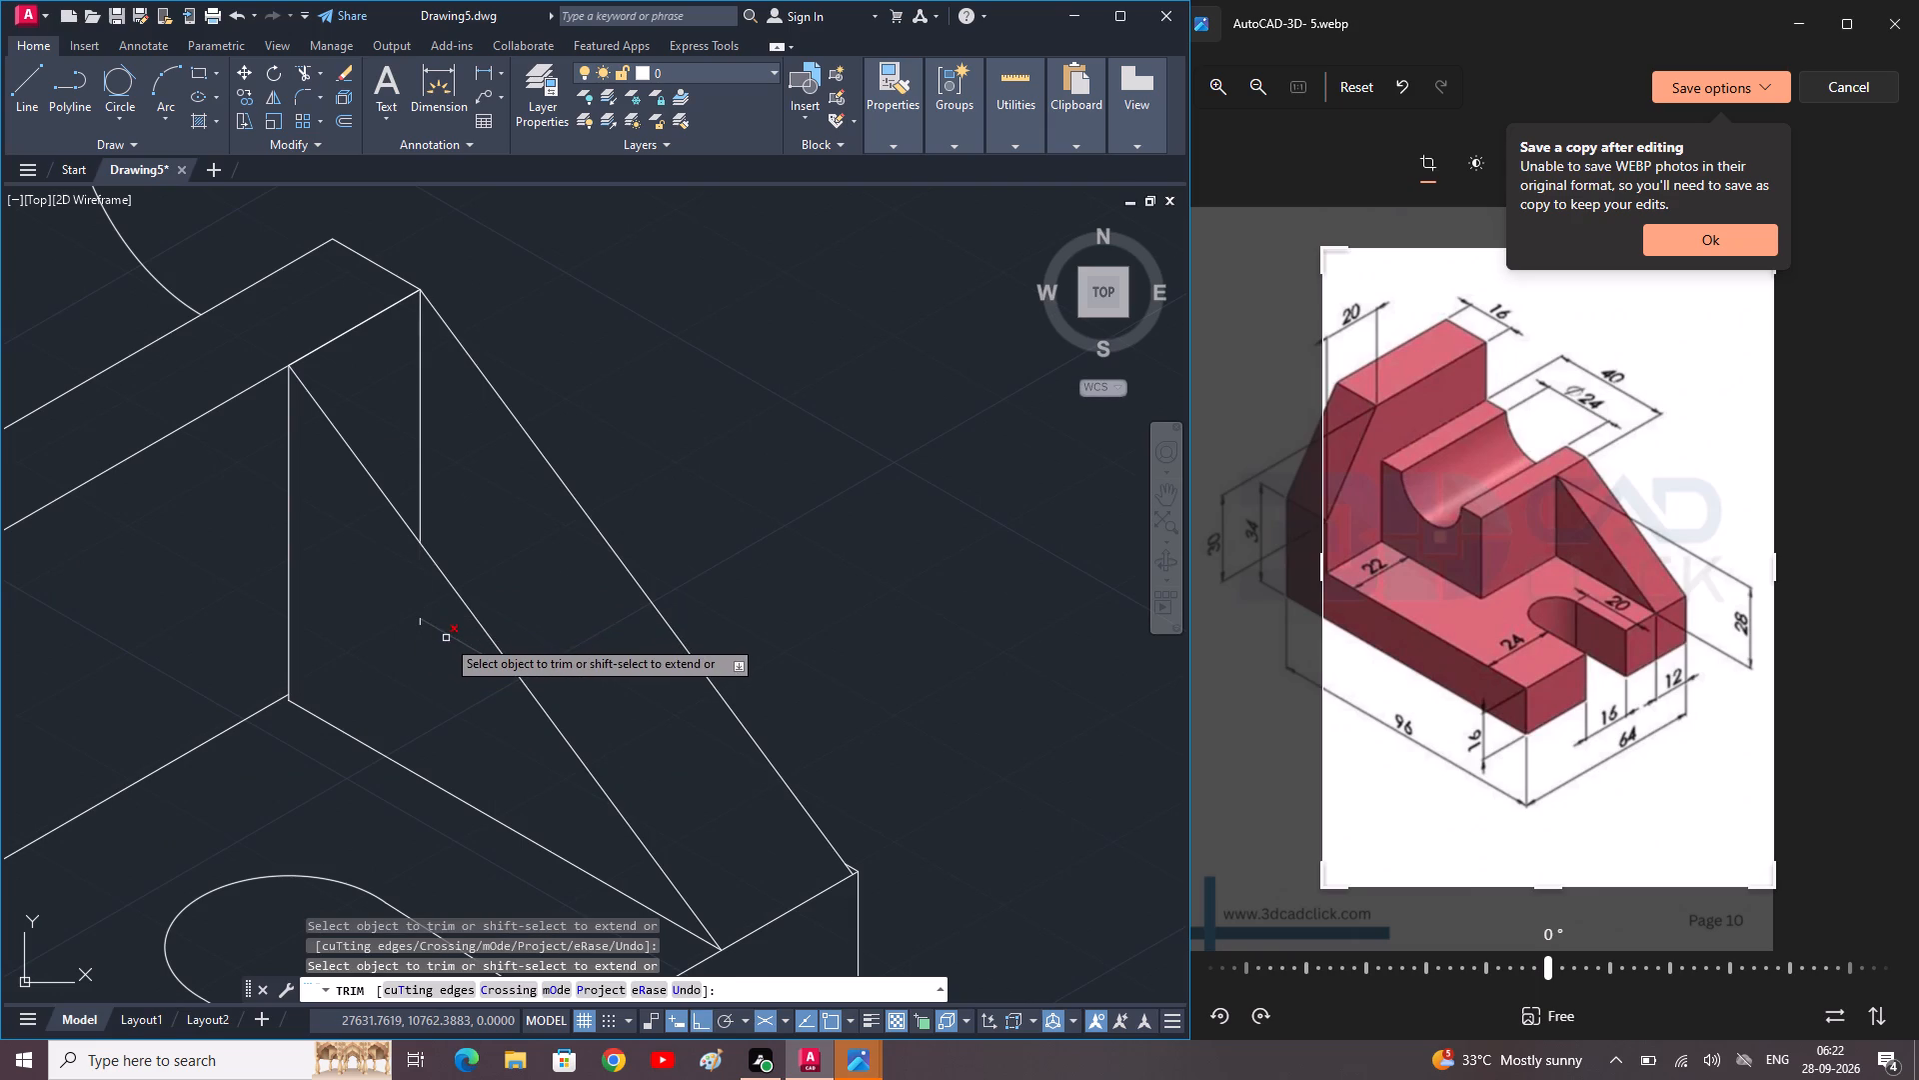
click(447, 638)
click(421, 623)
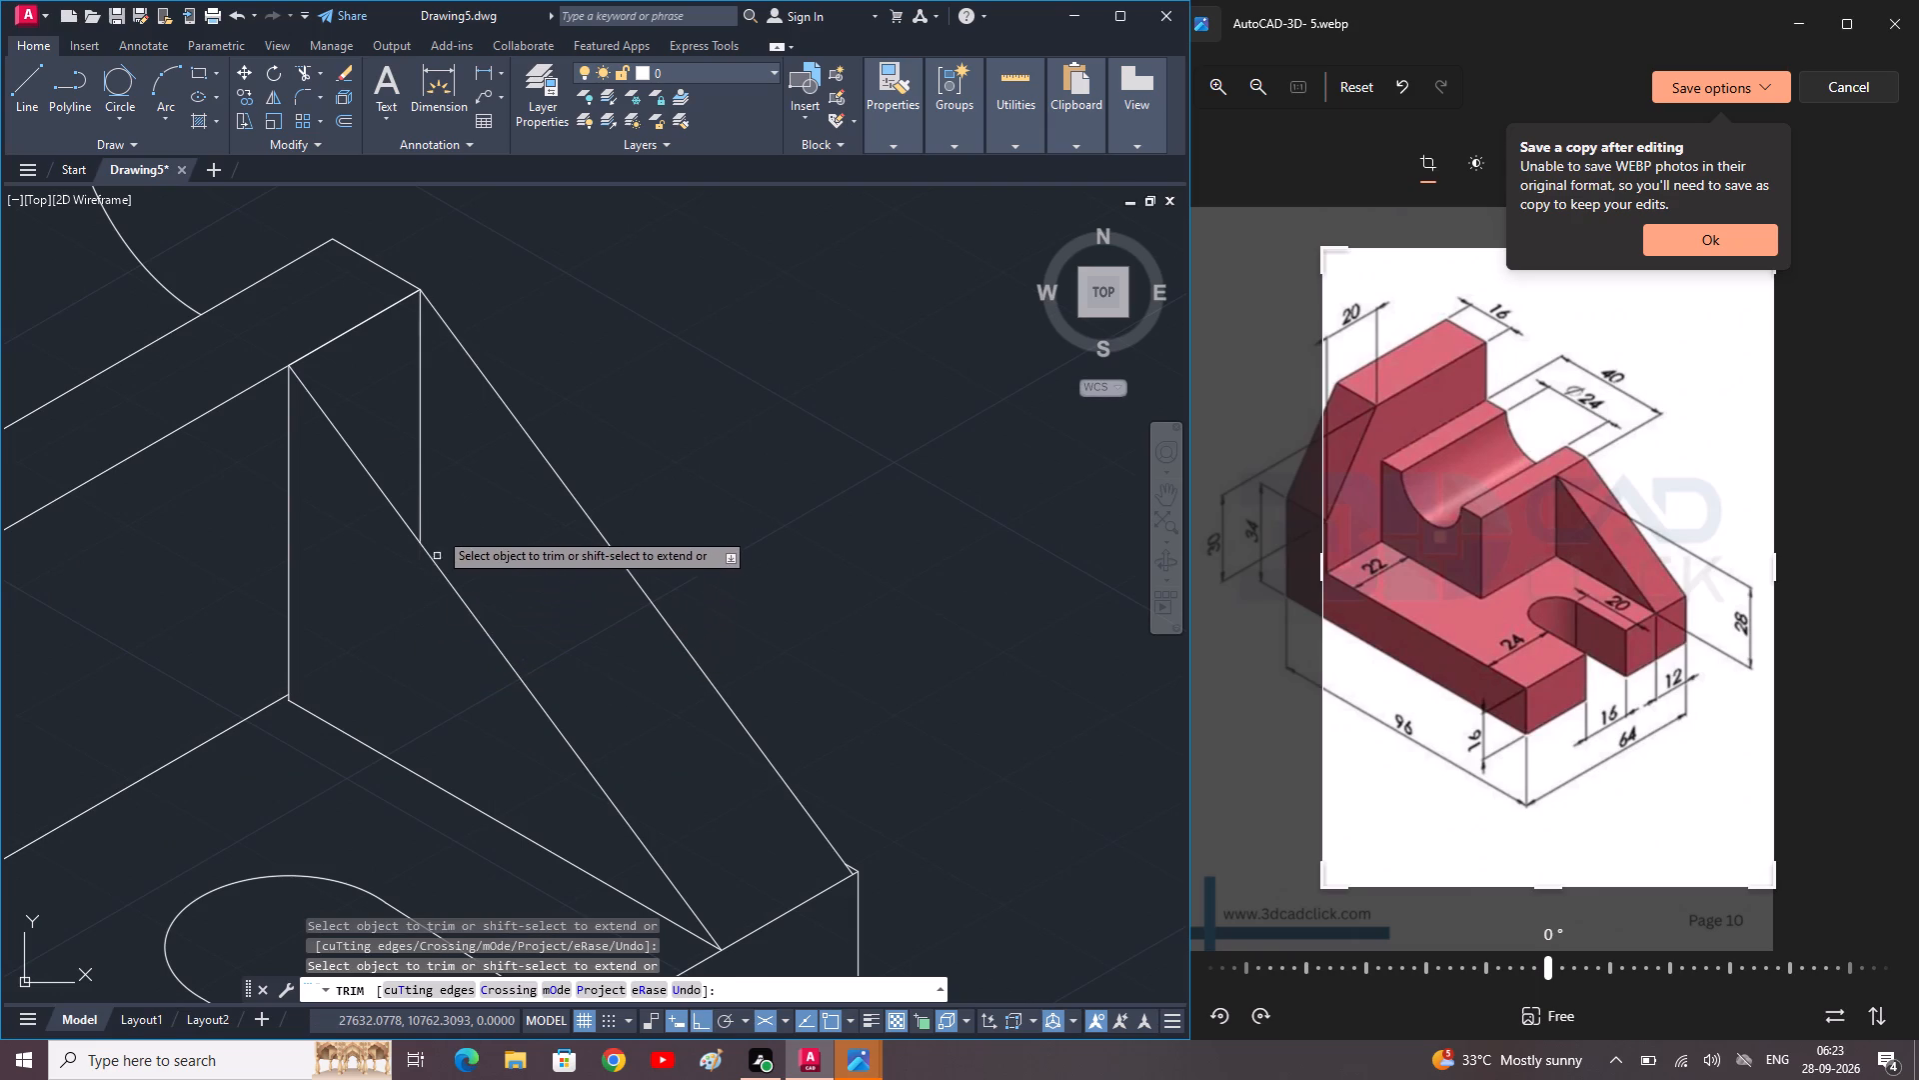
click(422, 473)
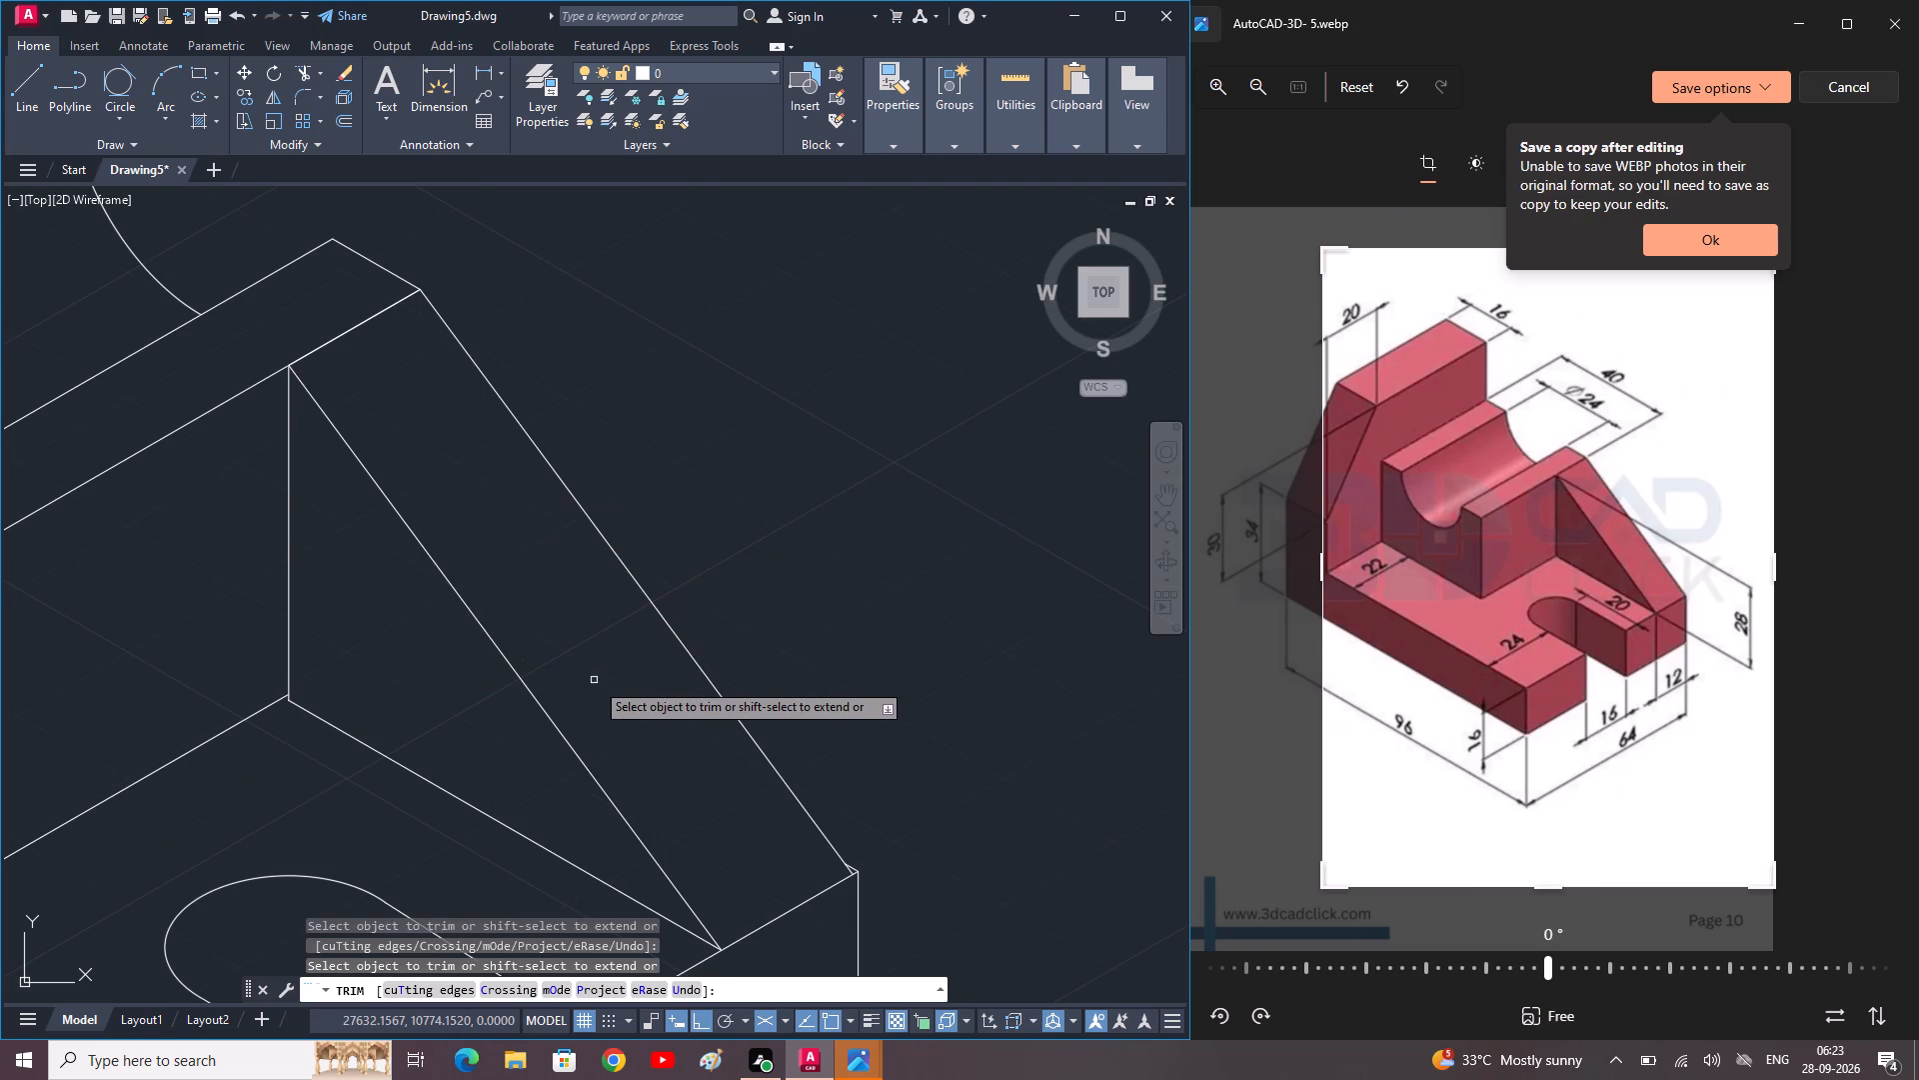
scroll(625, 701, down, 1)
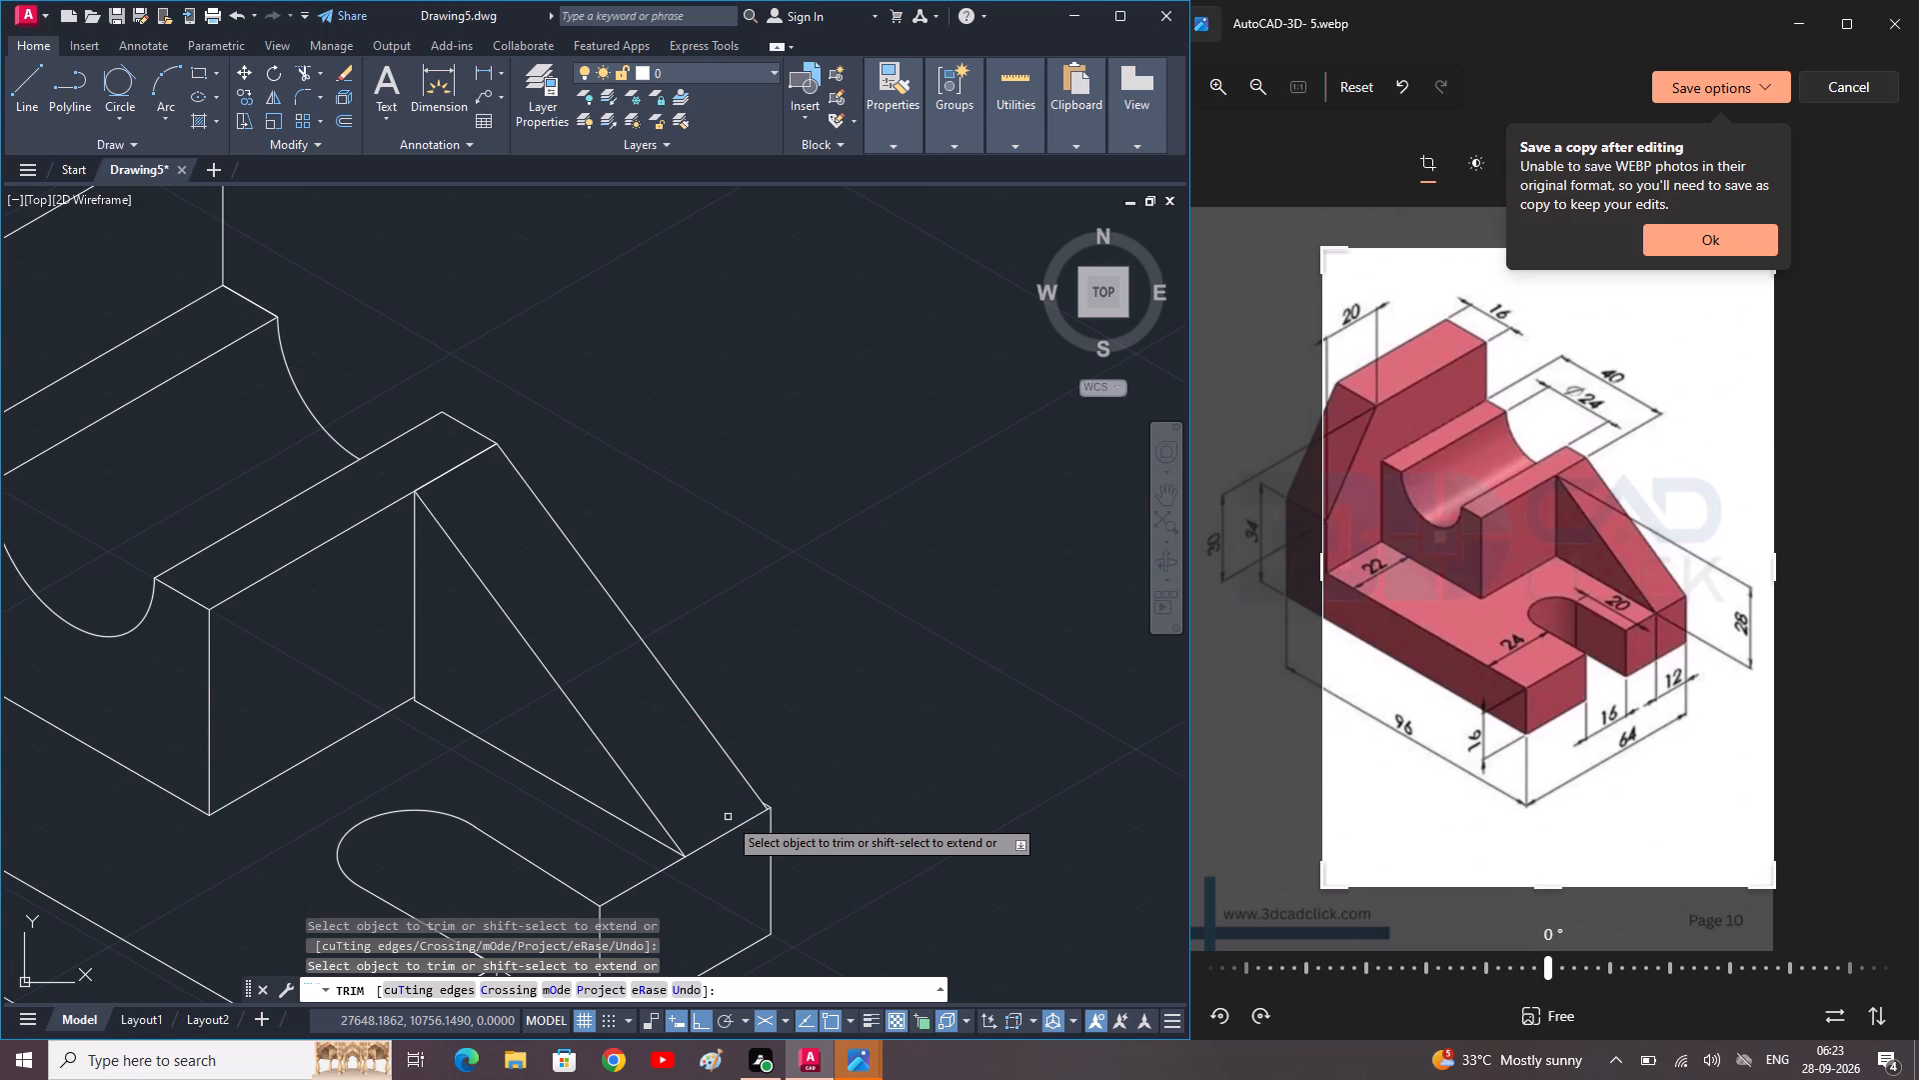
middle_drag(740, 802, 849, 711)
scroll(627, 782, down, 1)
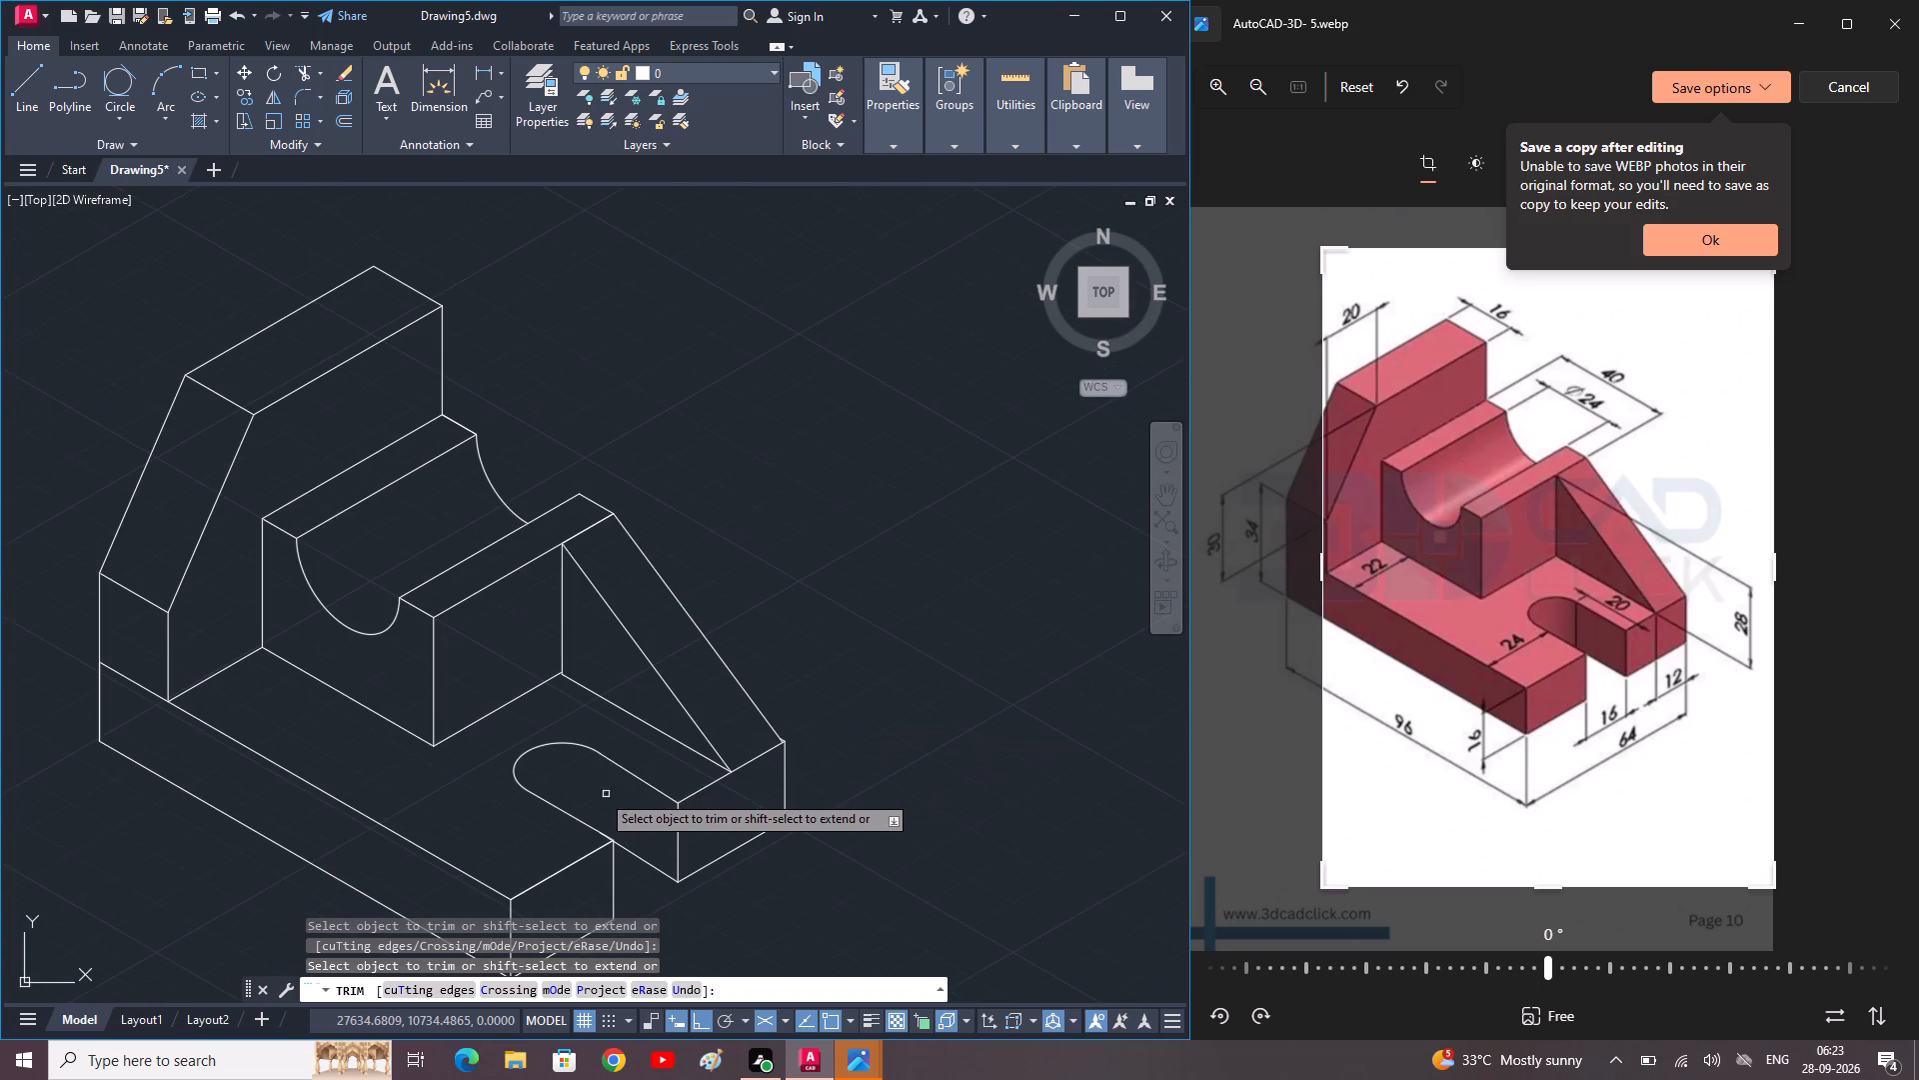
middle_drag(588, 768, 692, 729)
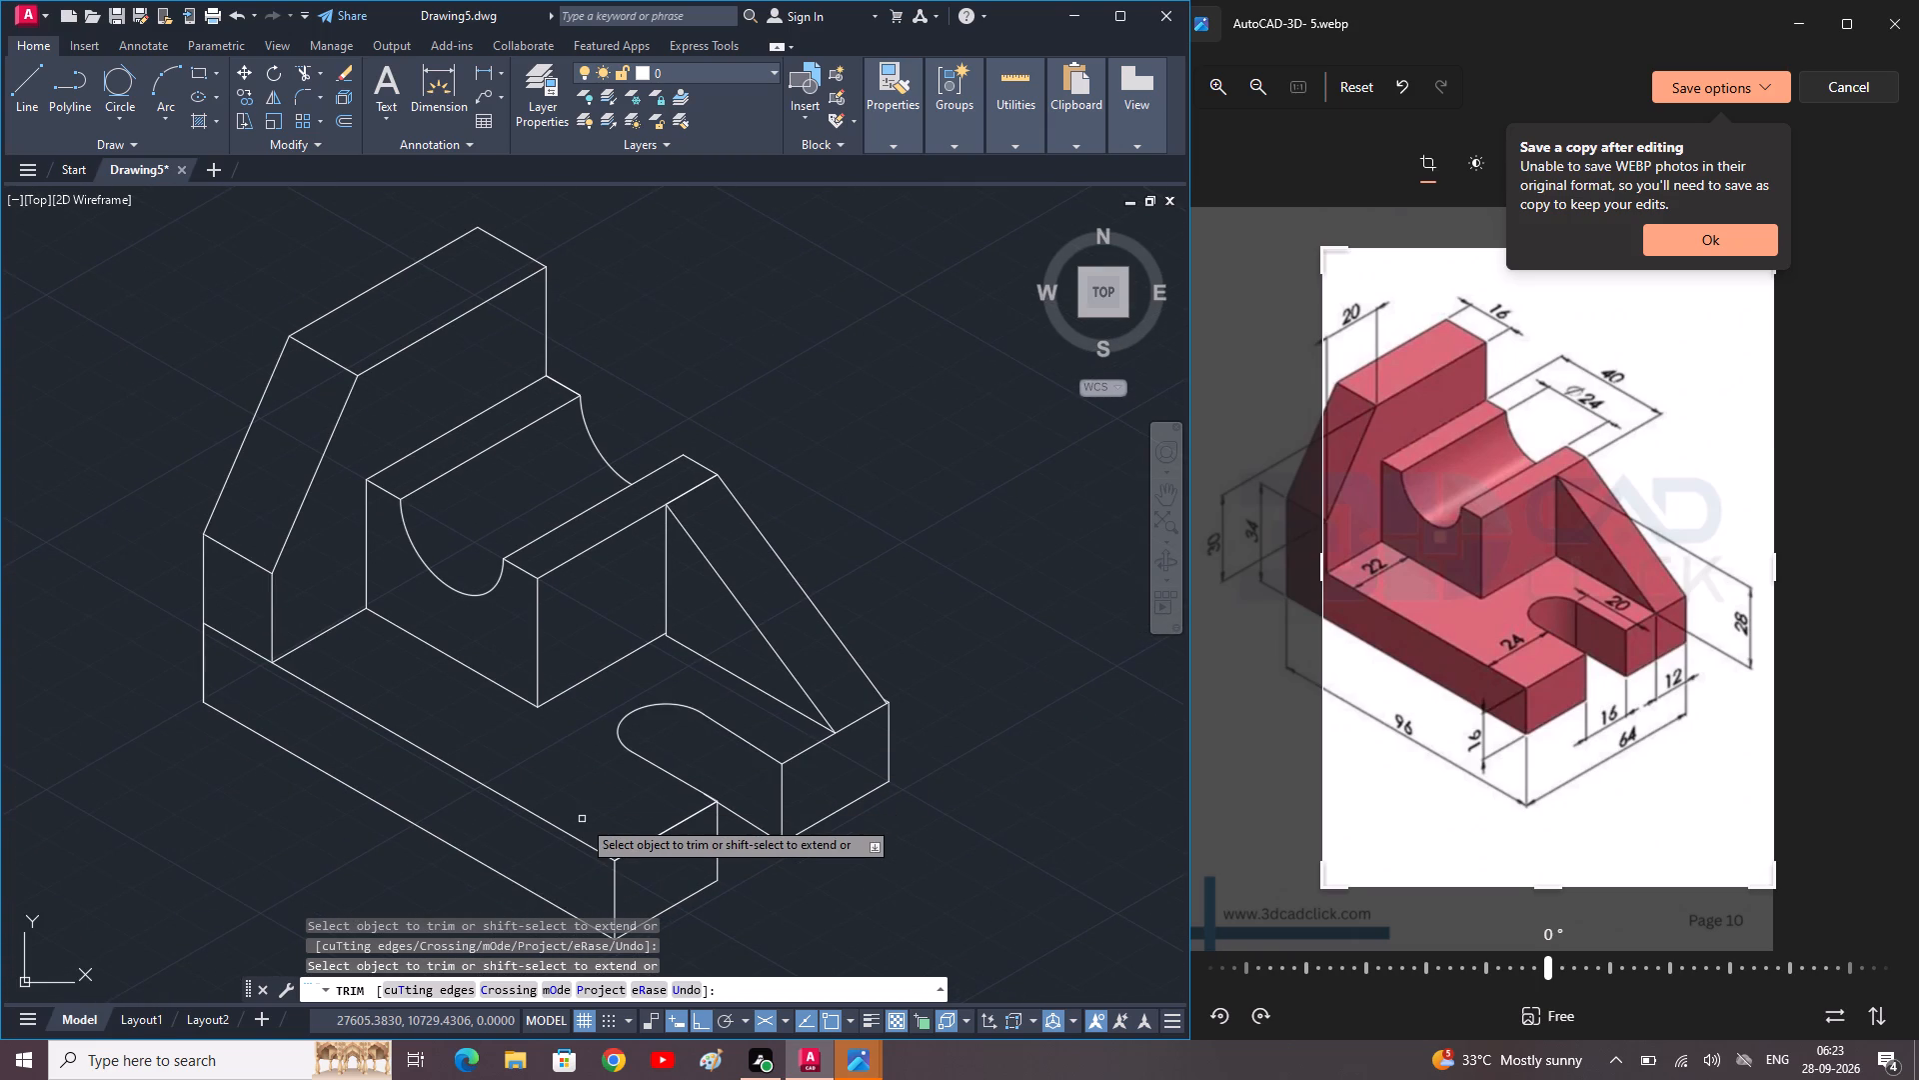
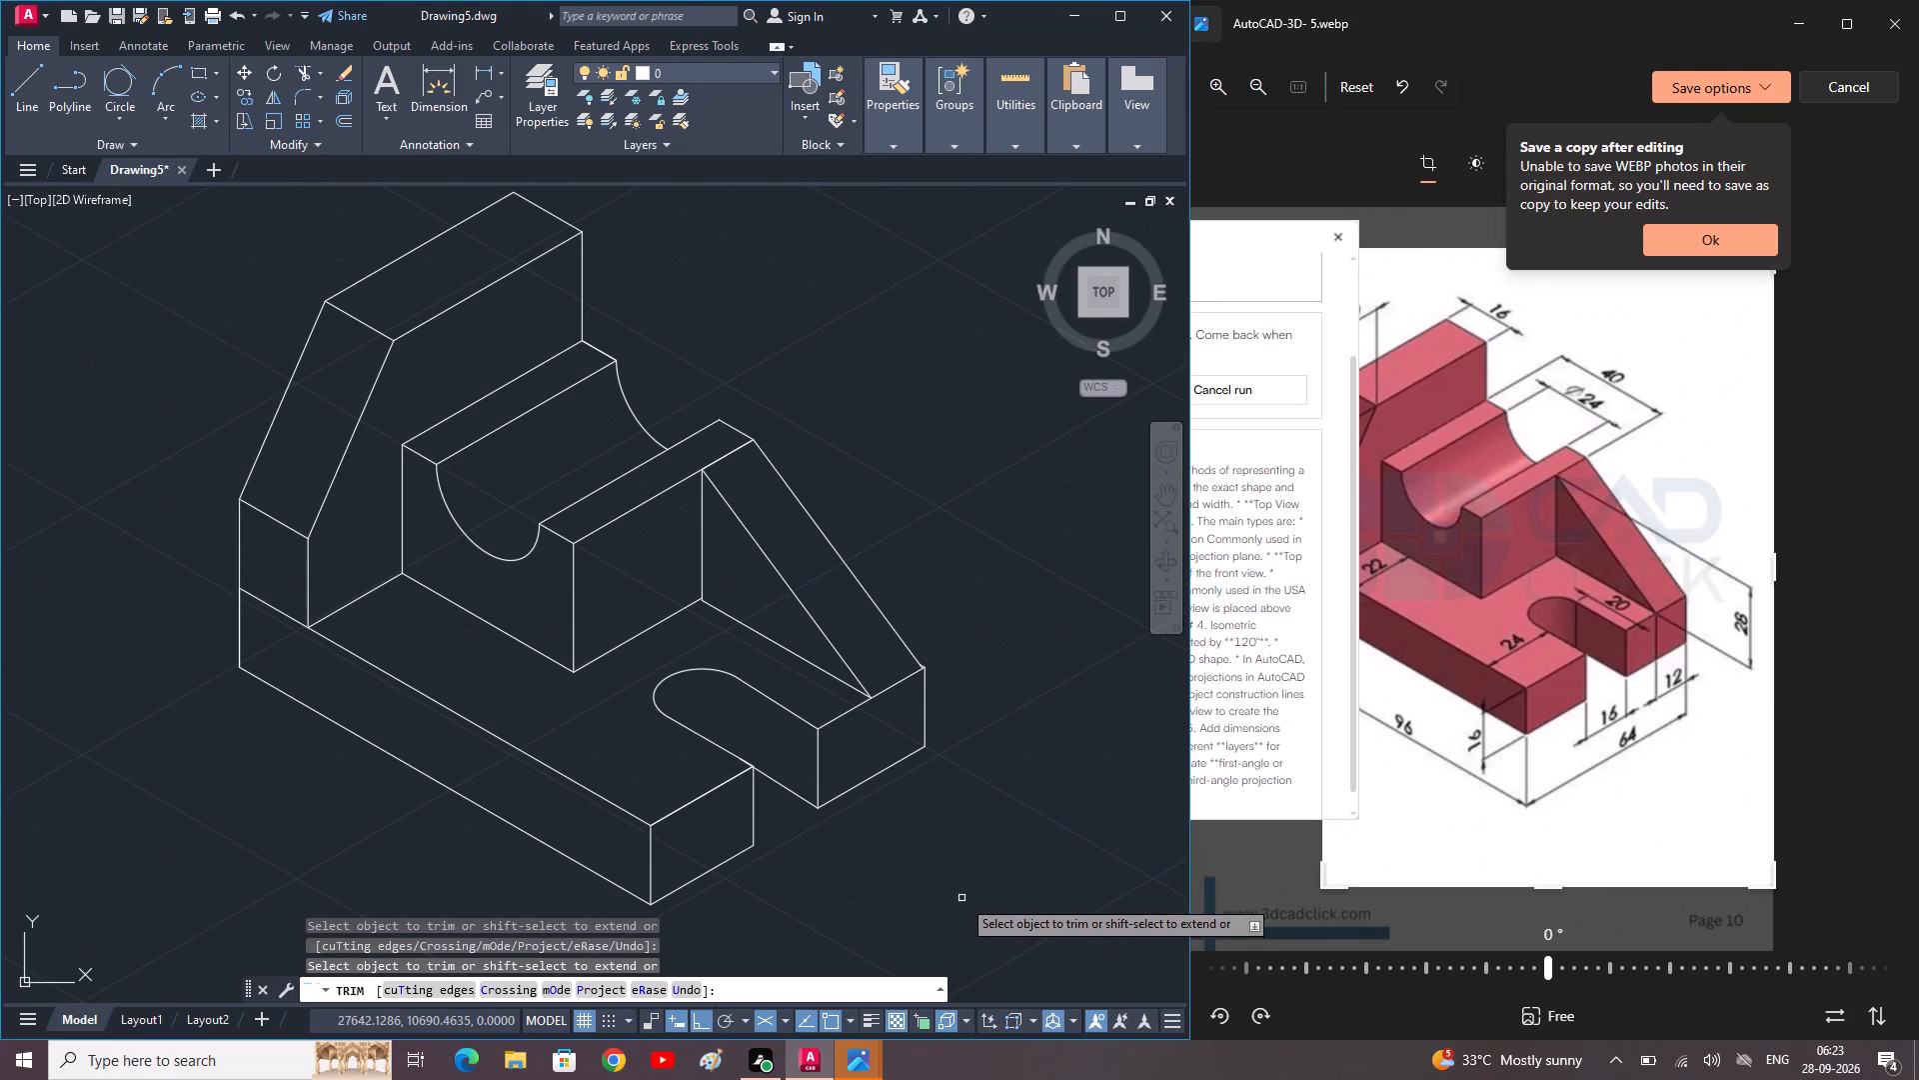
Add an aligned dimension along the base's long lower front edge, placed outside the part.
key(Escape)
key(Escape)
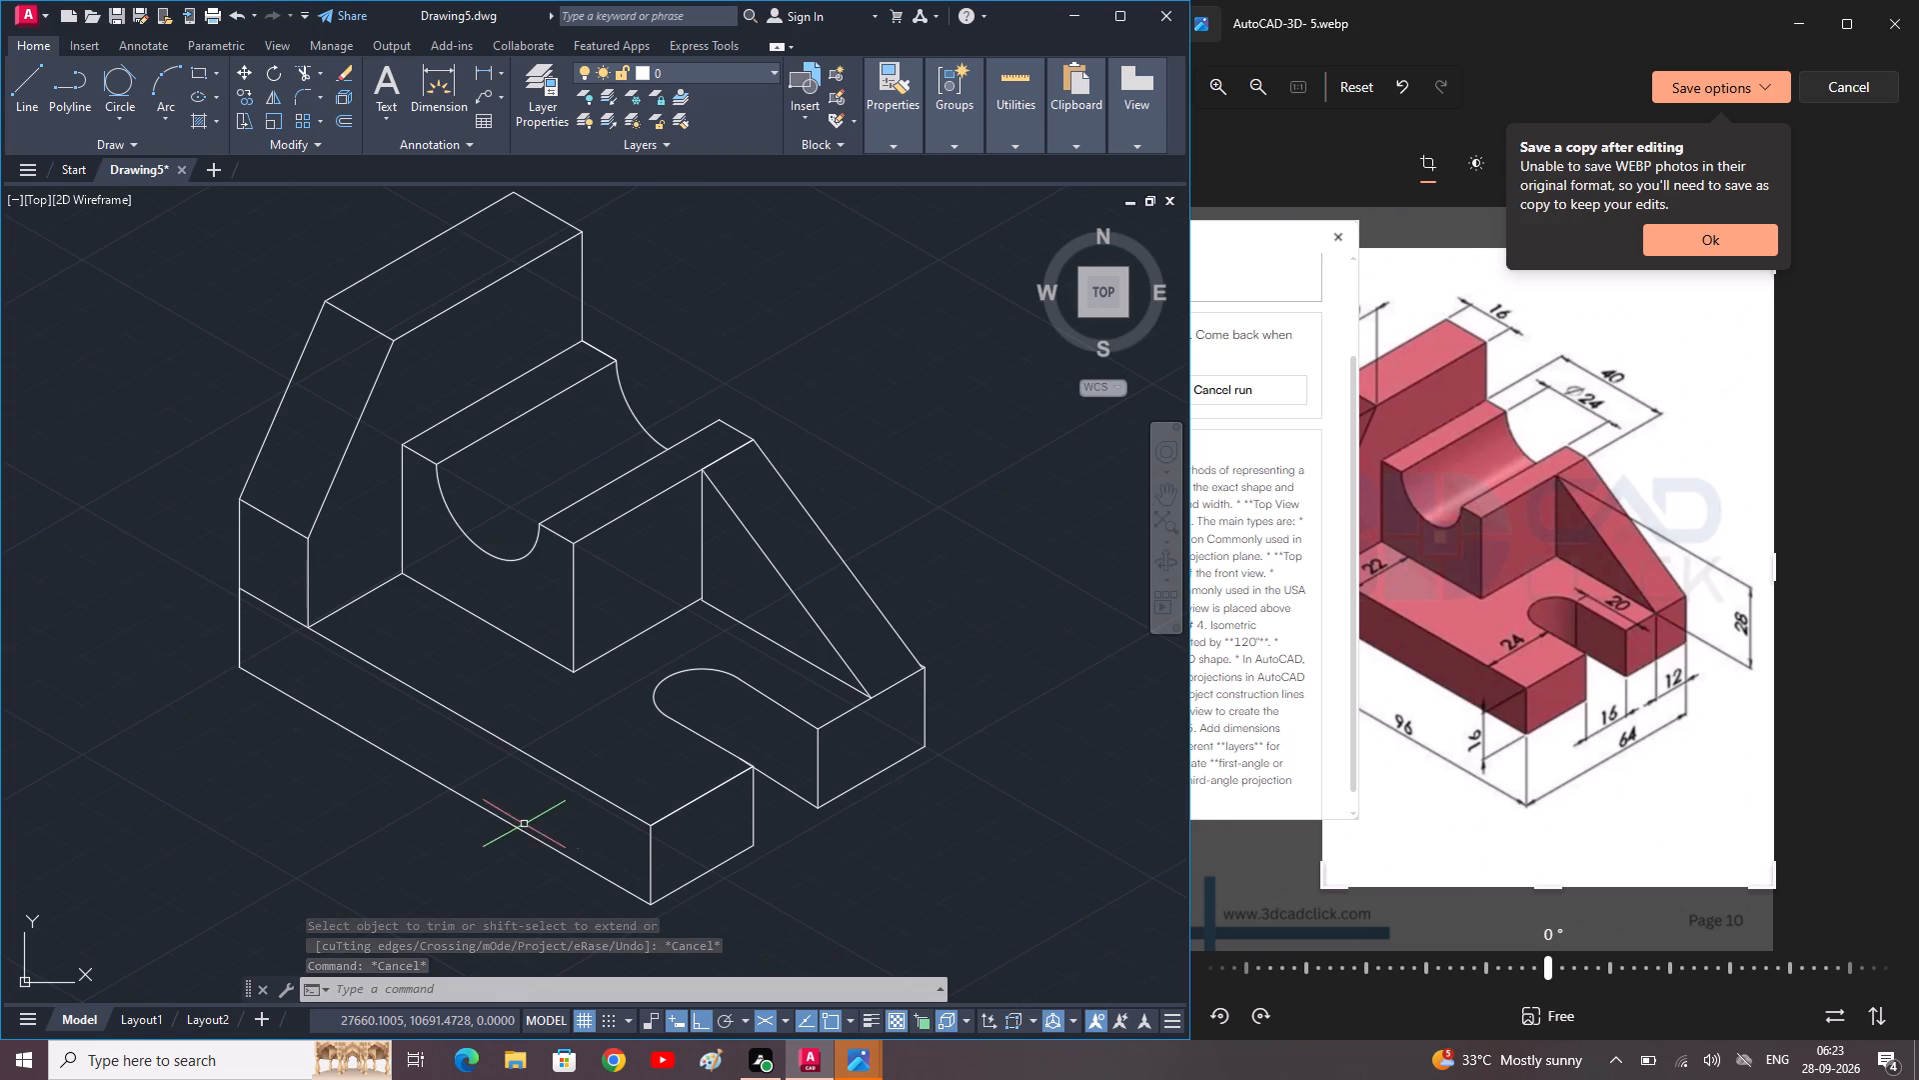
text(dal)
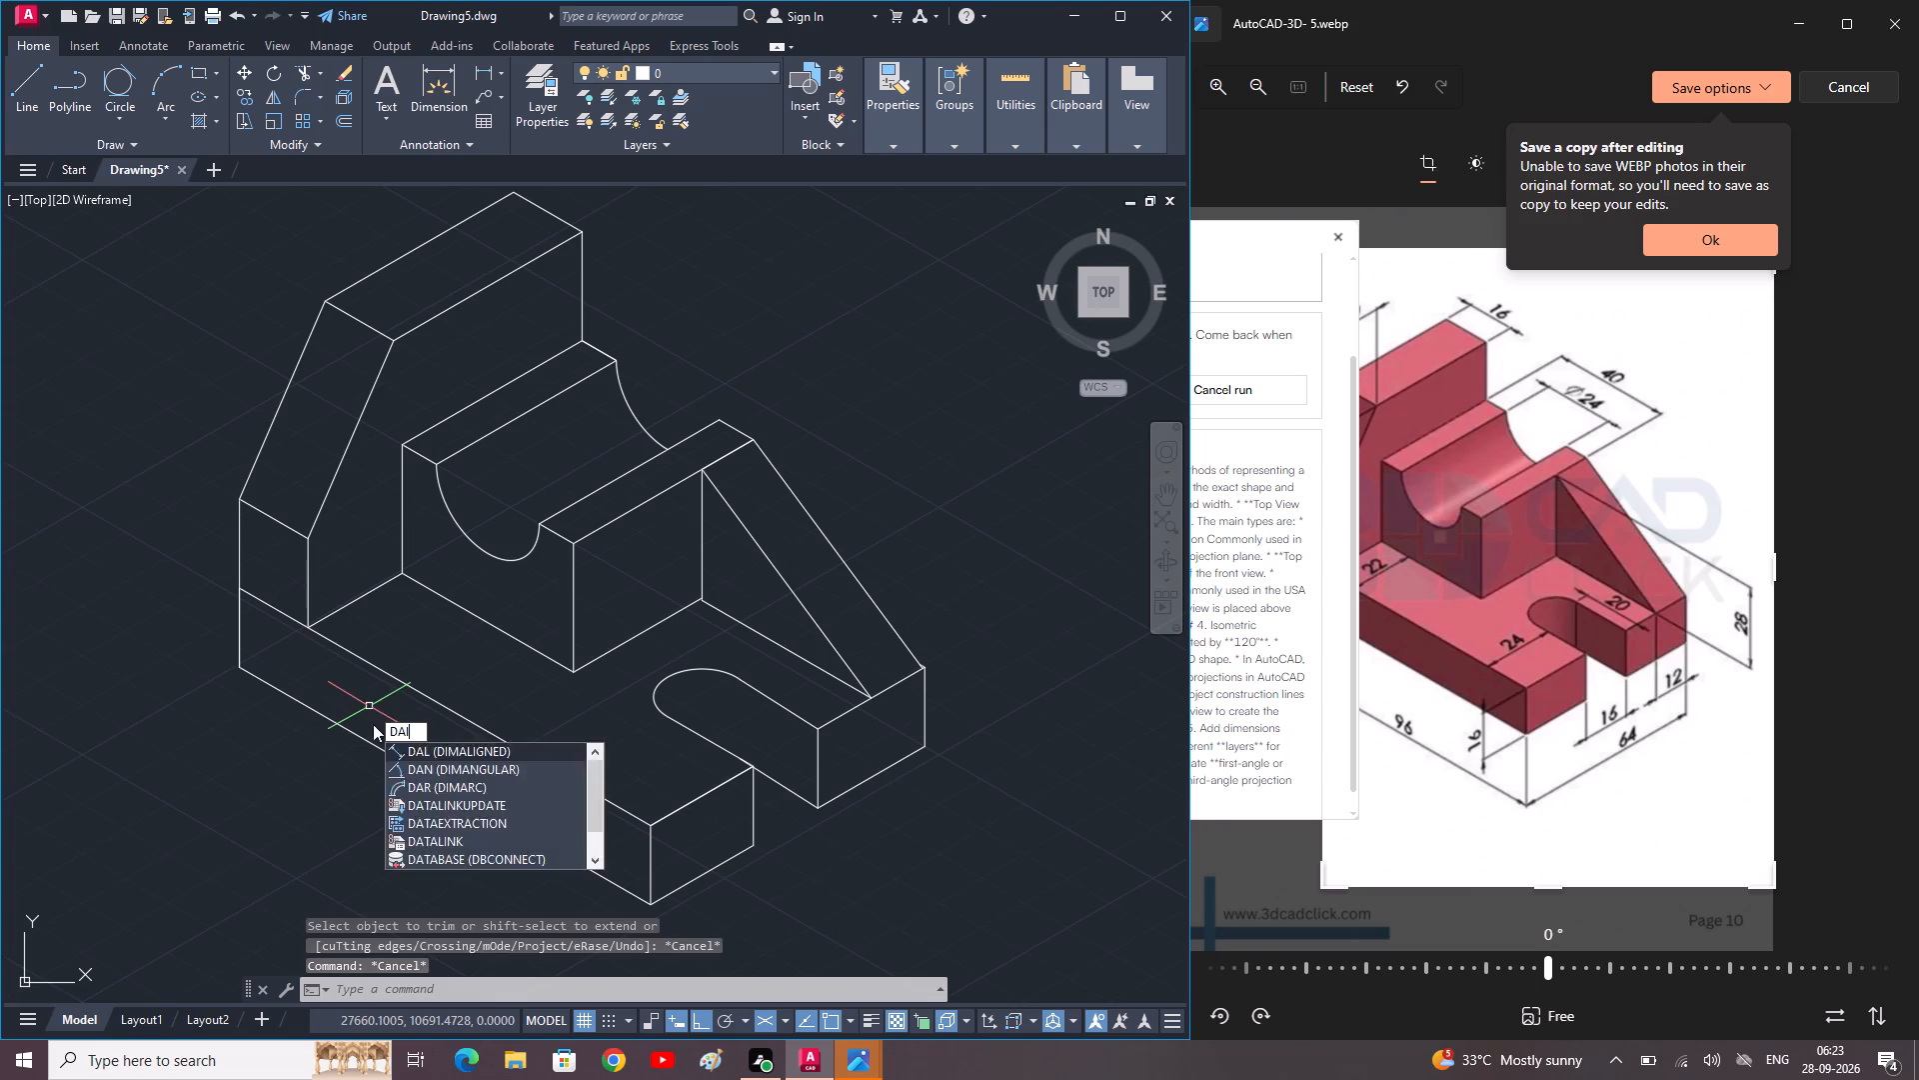
key(space)
click(235, 665)
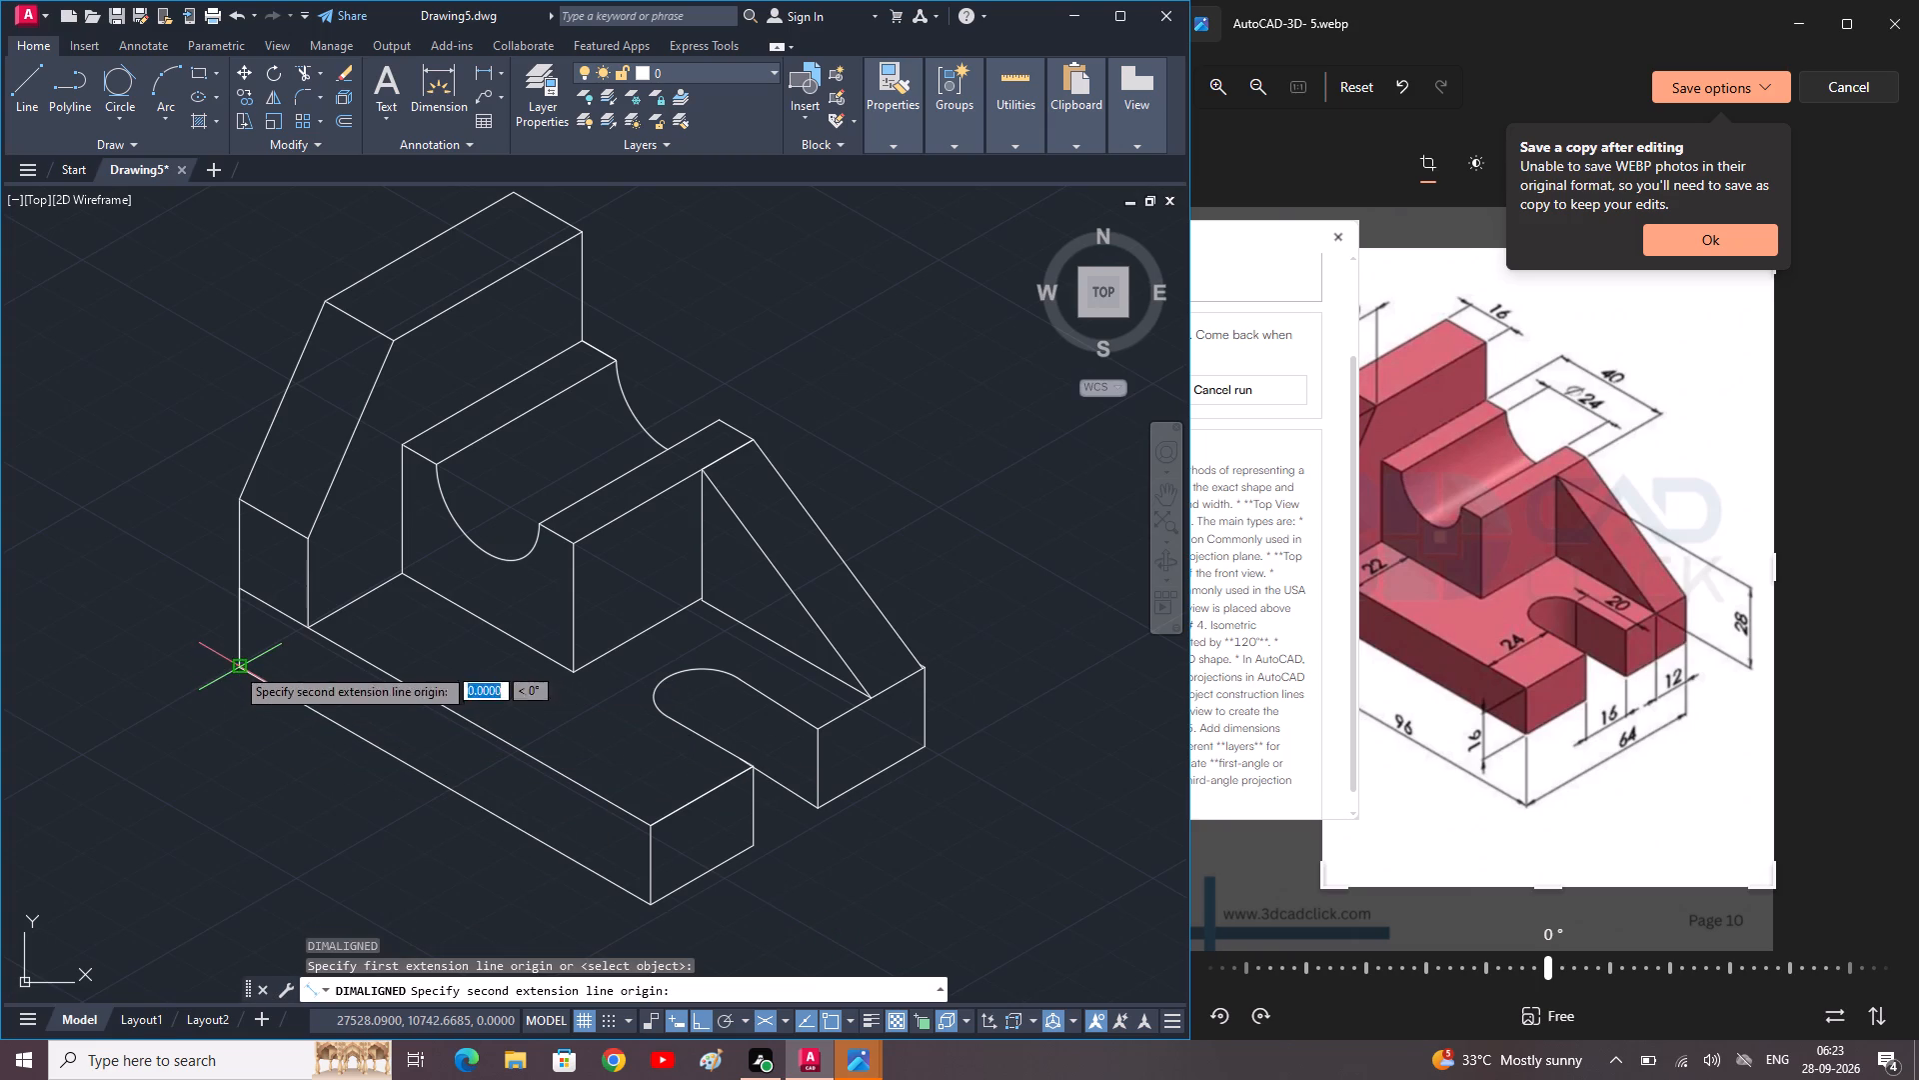
click(648, 908)
click(565, 940)
key(space)
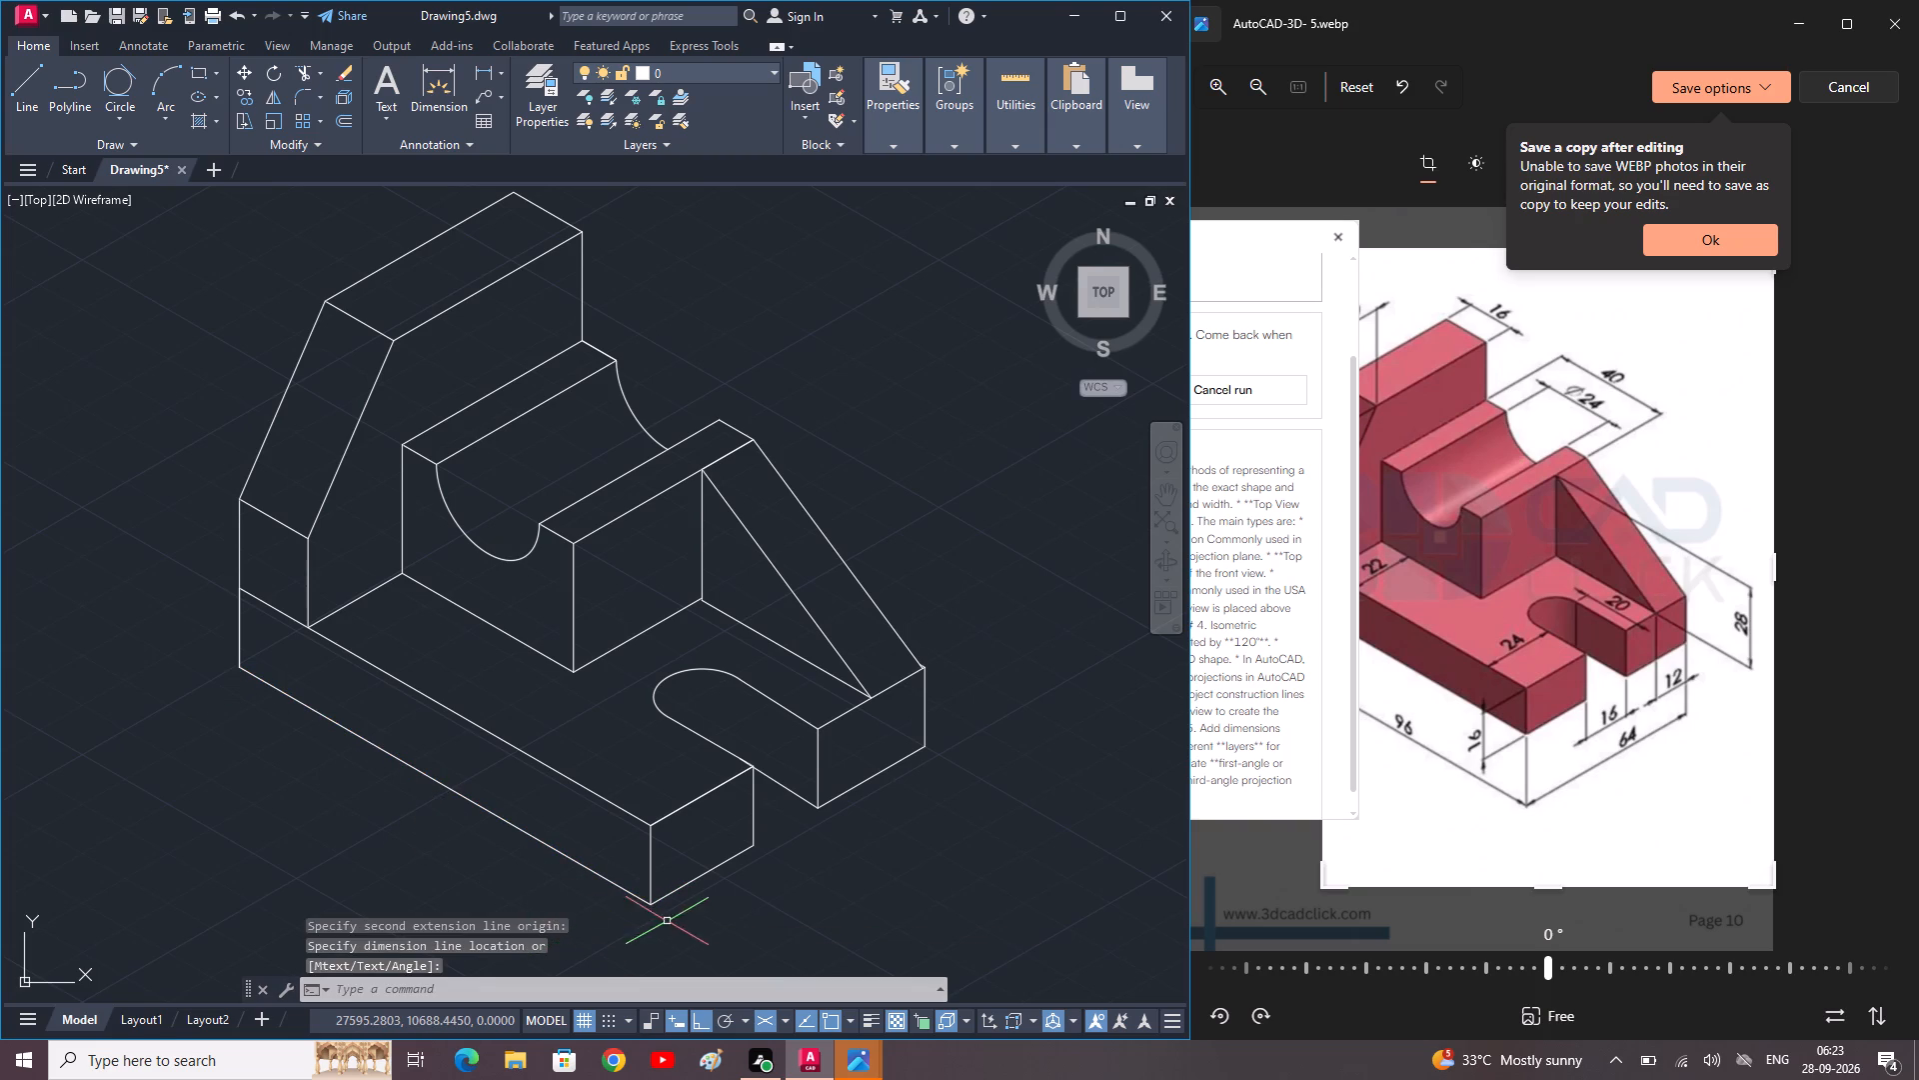
key(space)
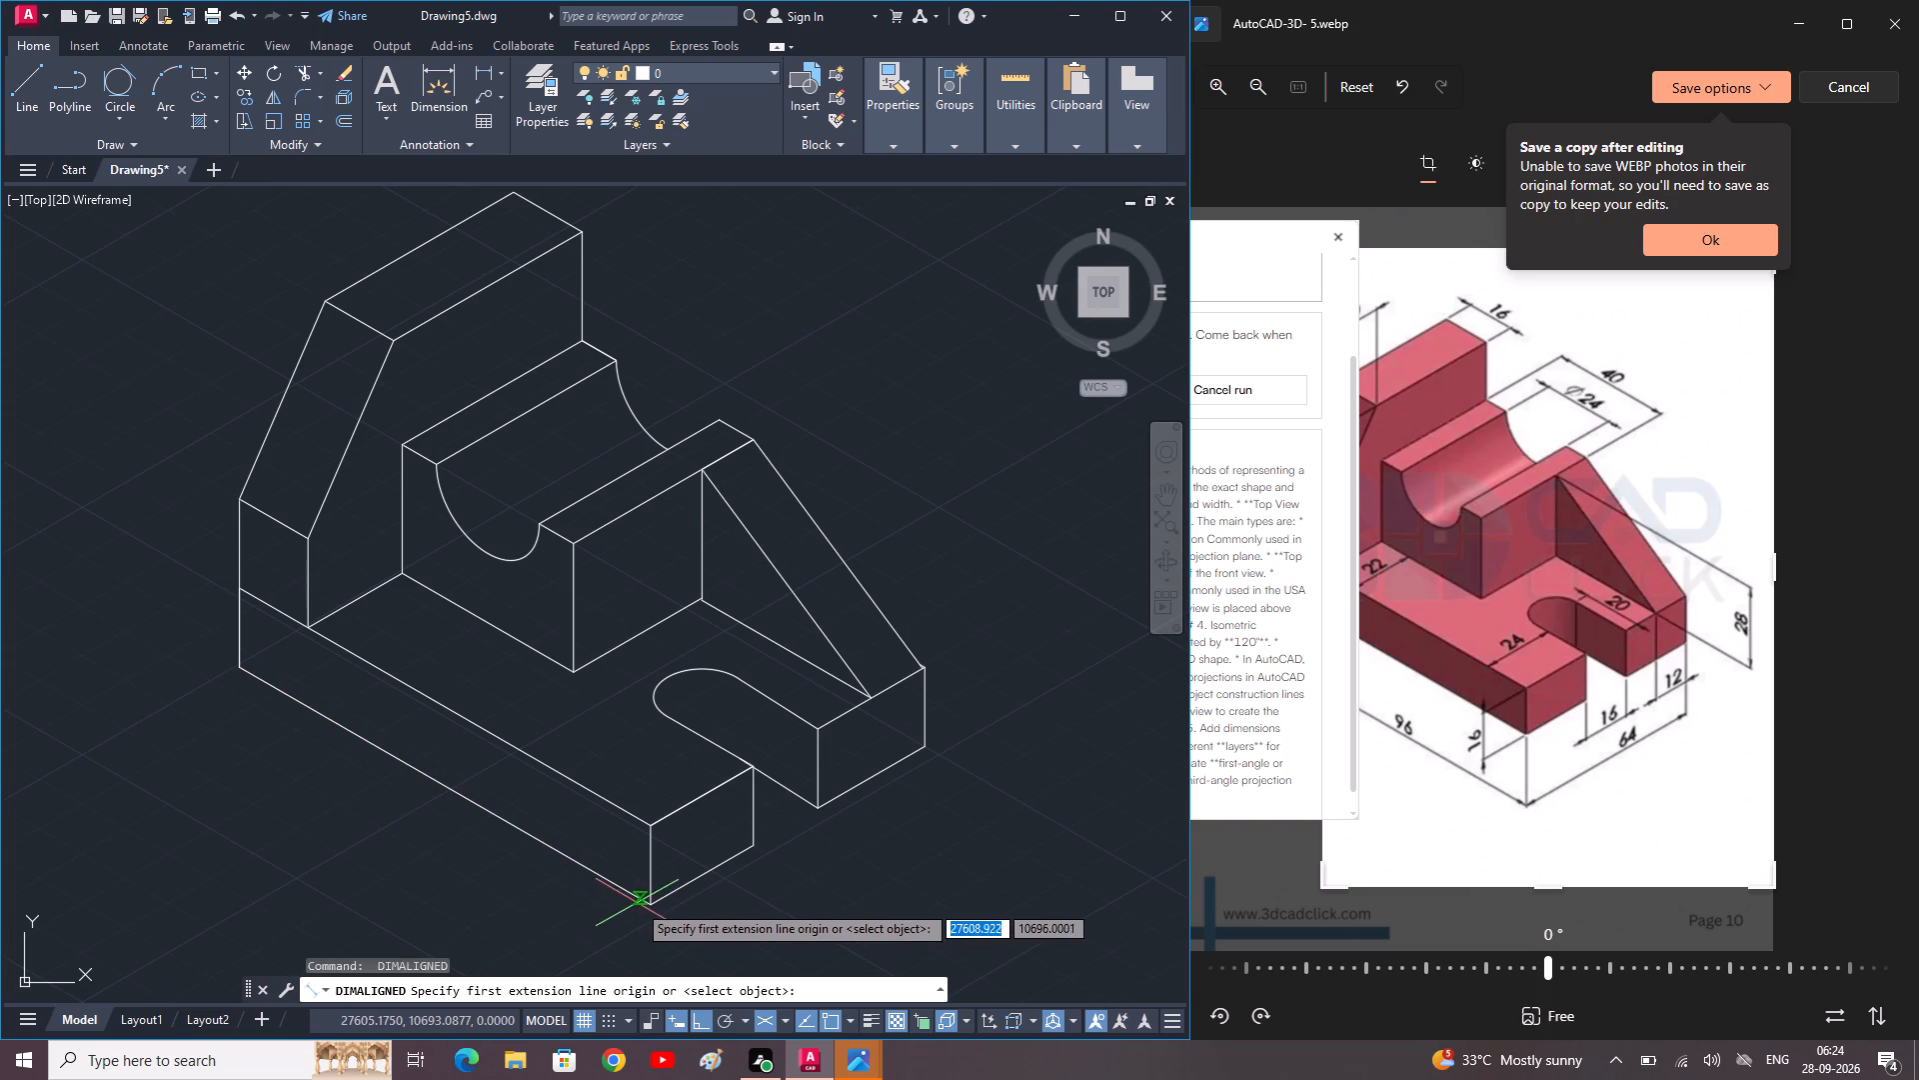
middle_drag(637, 903, 689, 850)
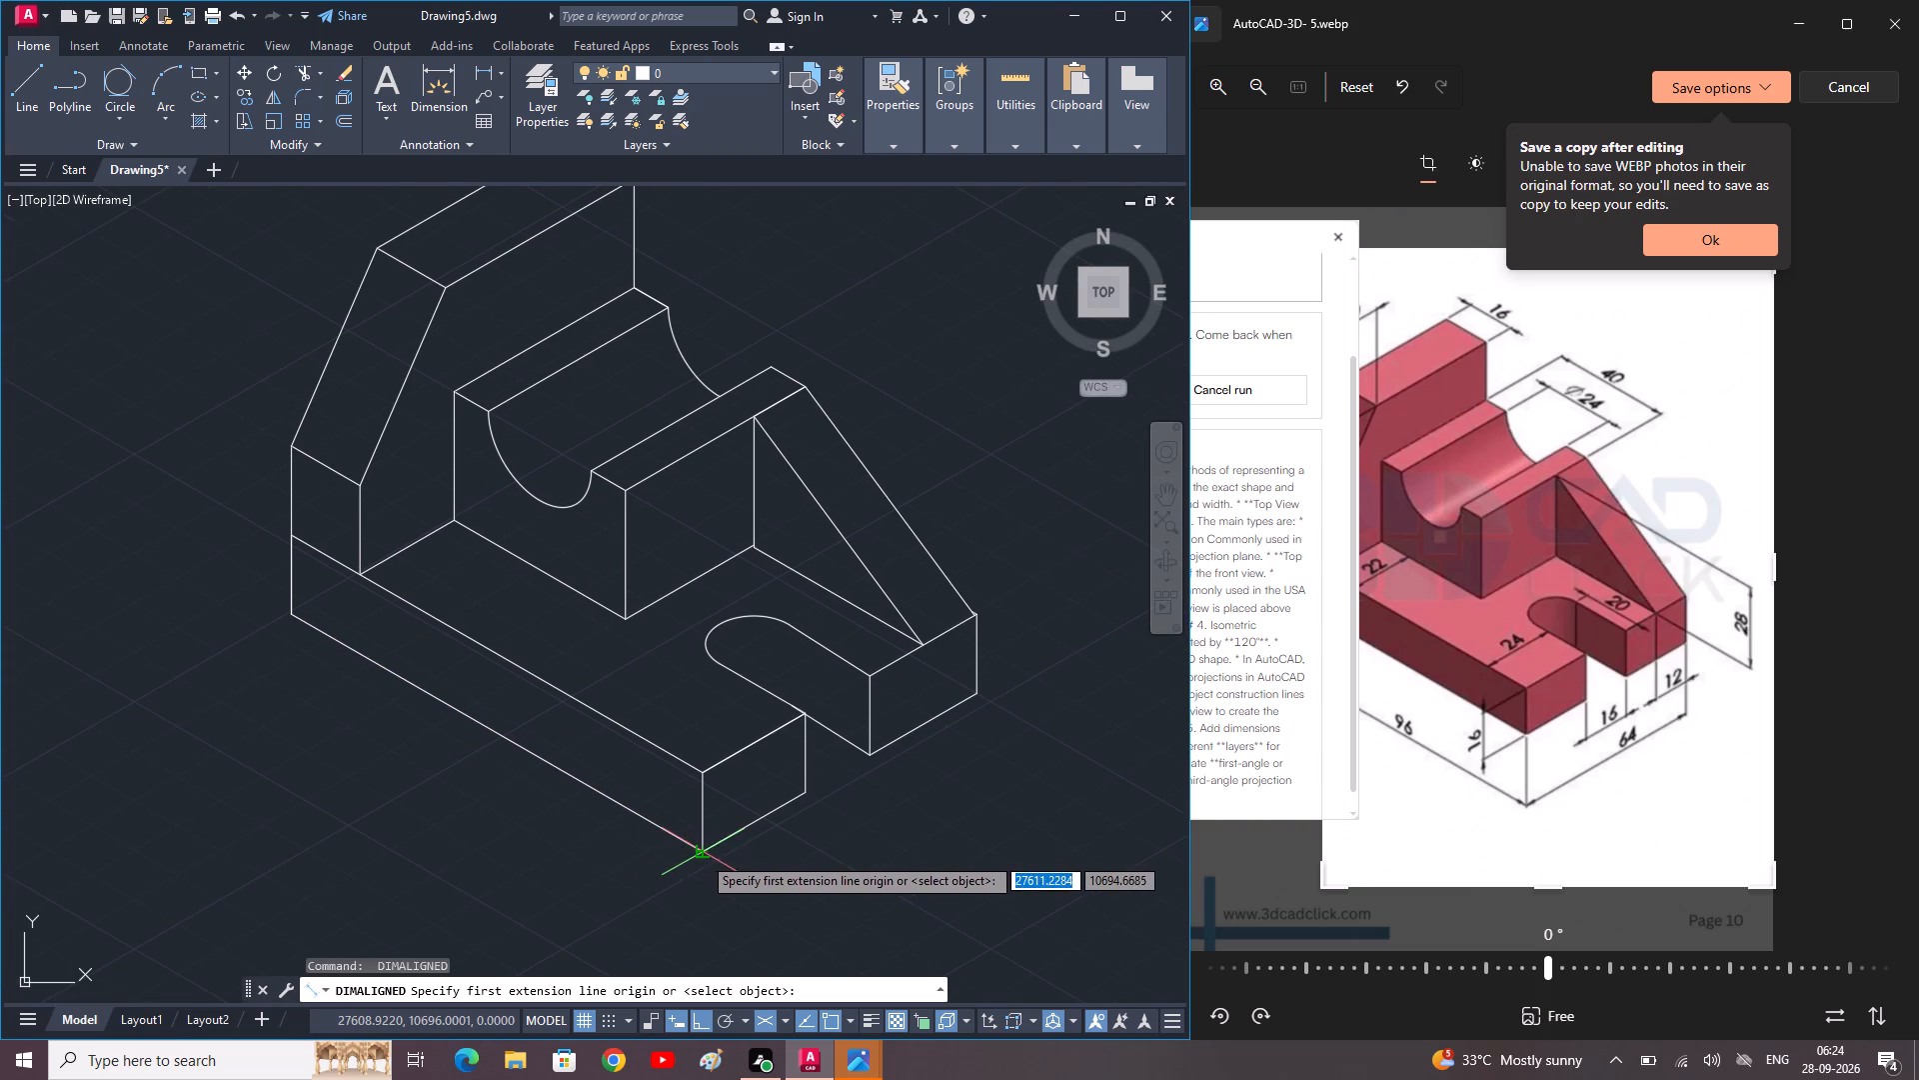
click(702, 855)
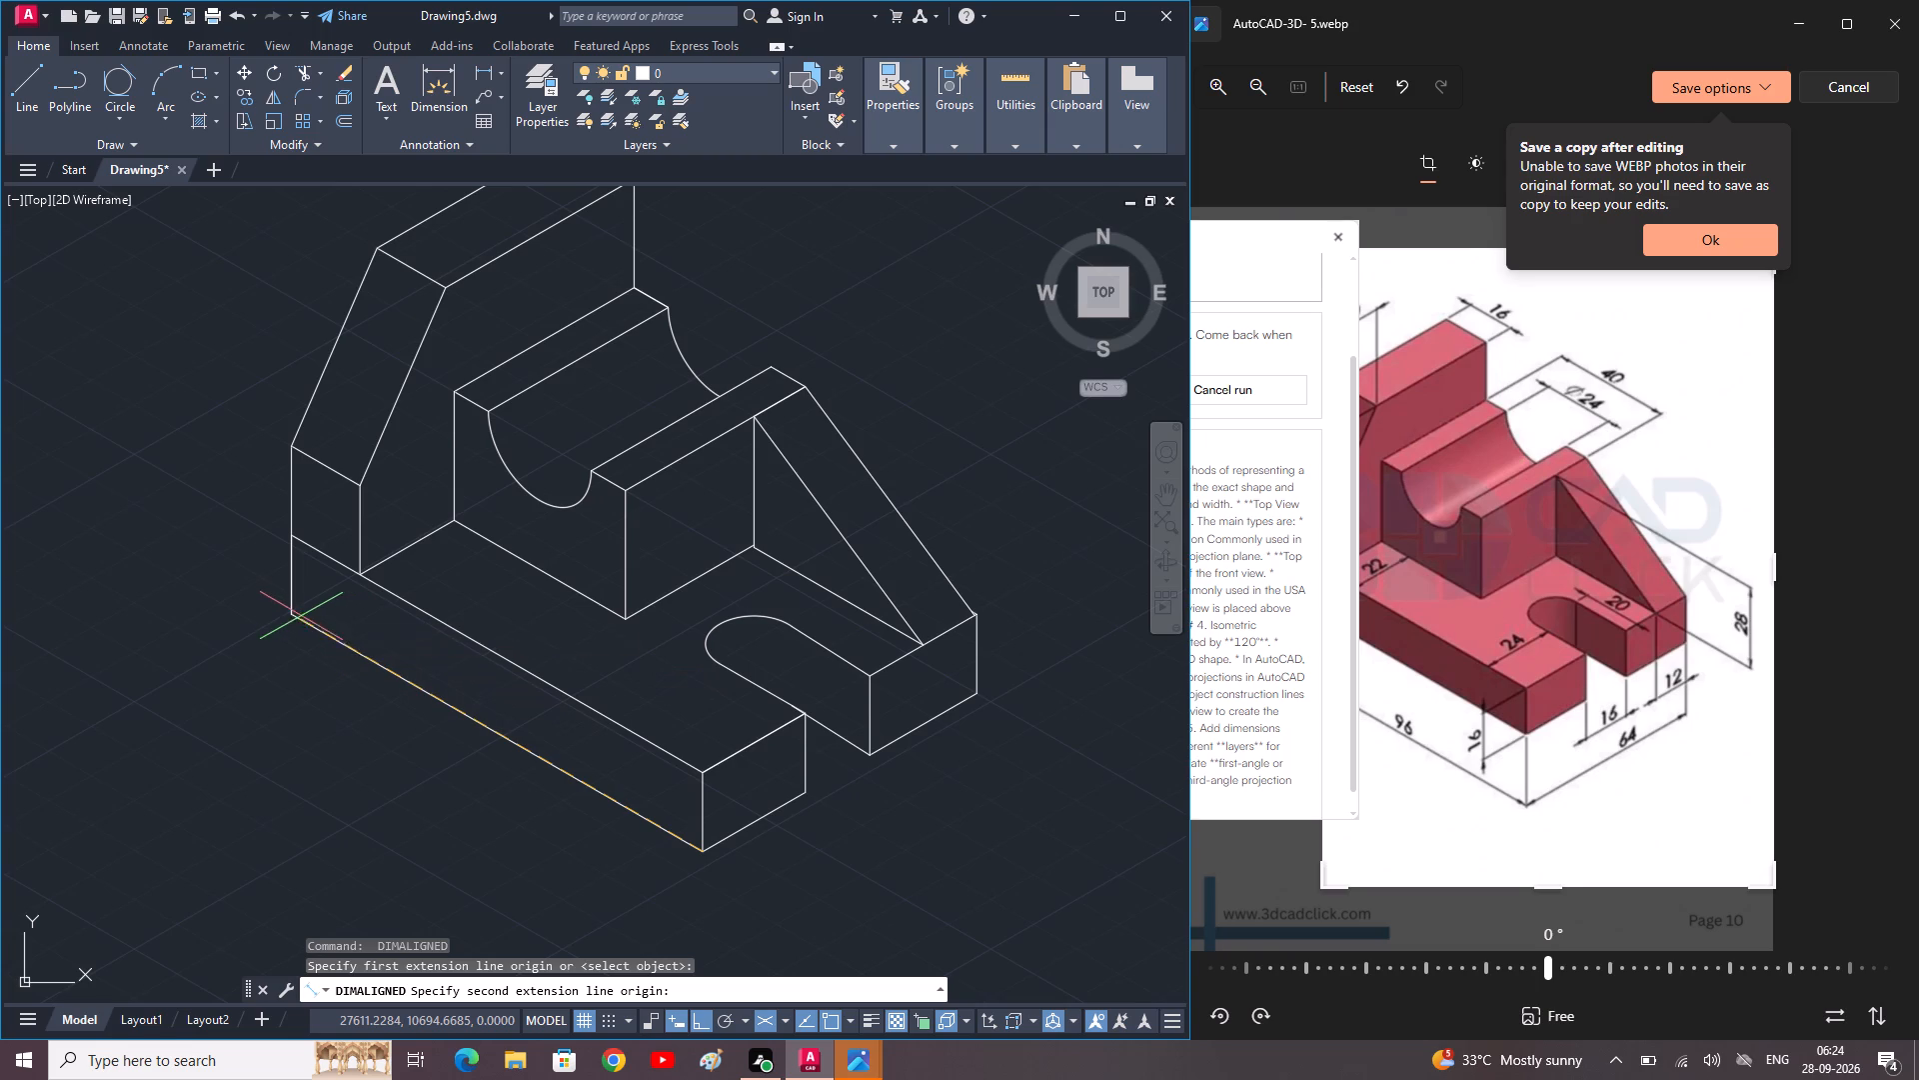
click(296, 614)
click(239, 666)
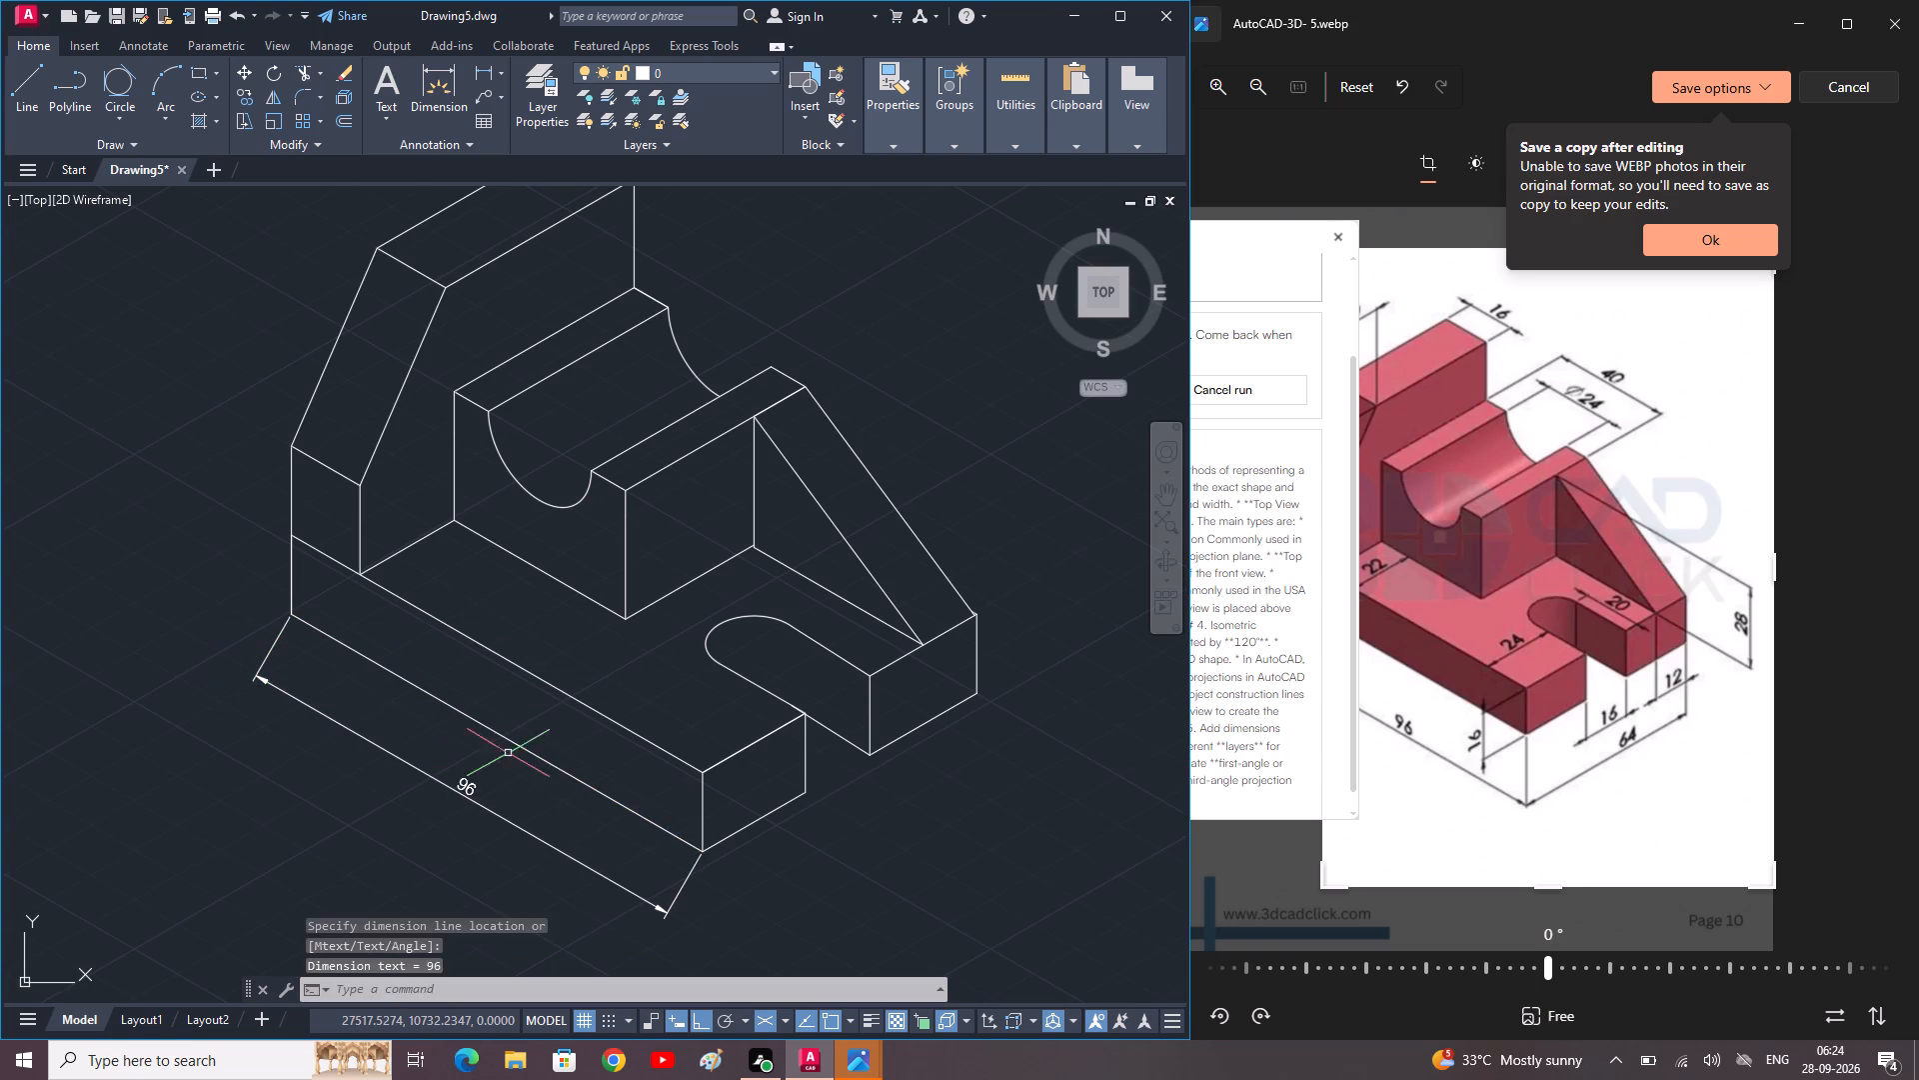
Add an aligned dimension to the bottom edge of the base's end face, from the front corner to the slot opening.
key(space)
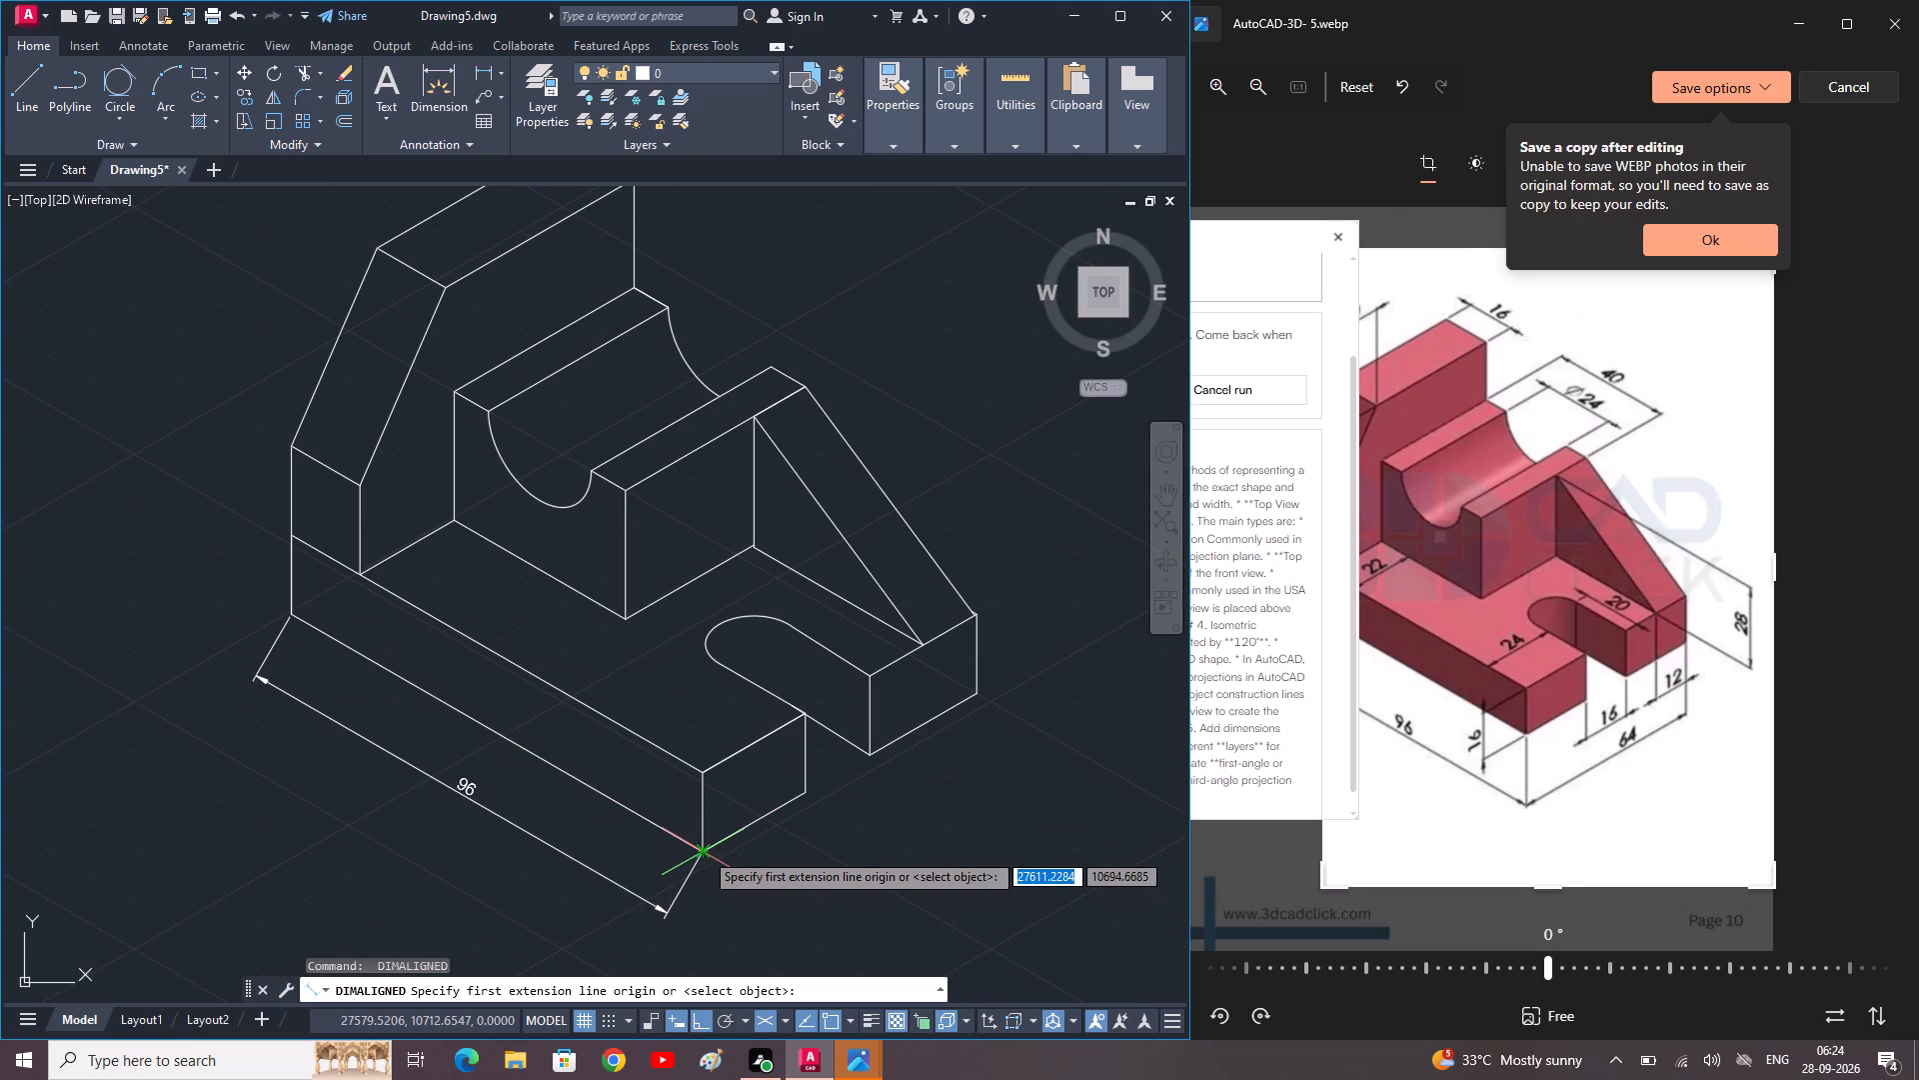
click(704, 851)
click(812, 799)
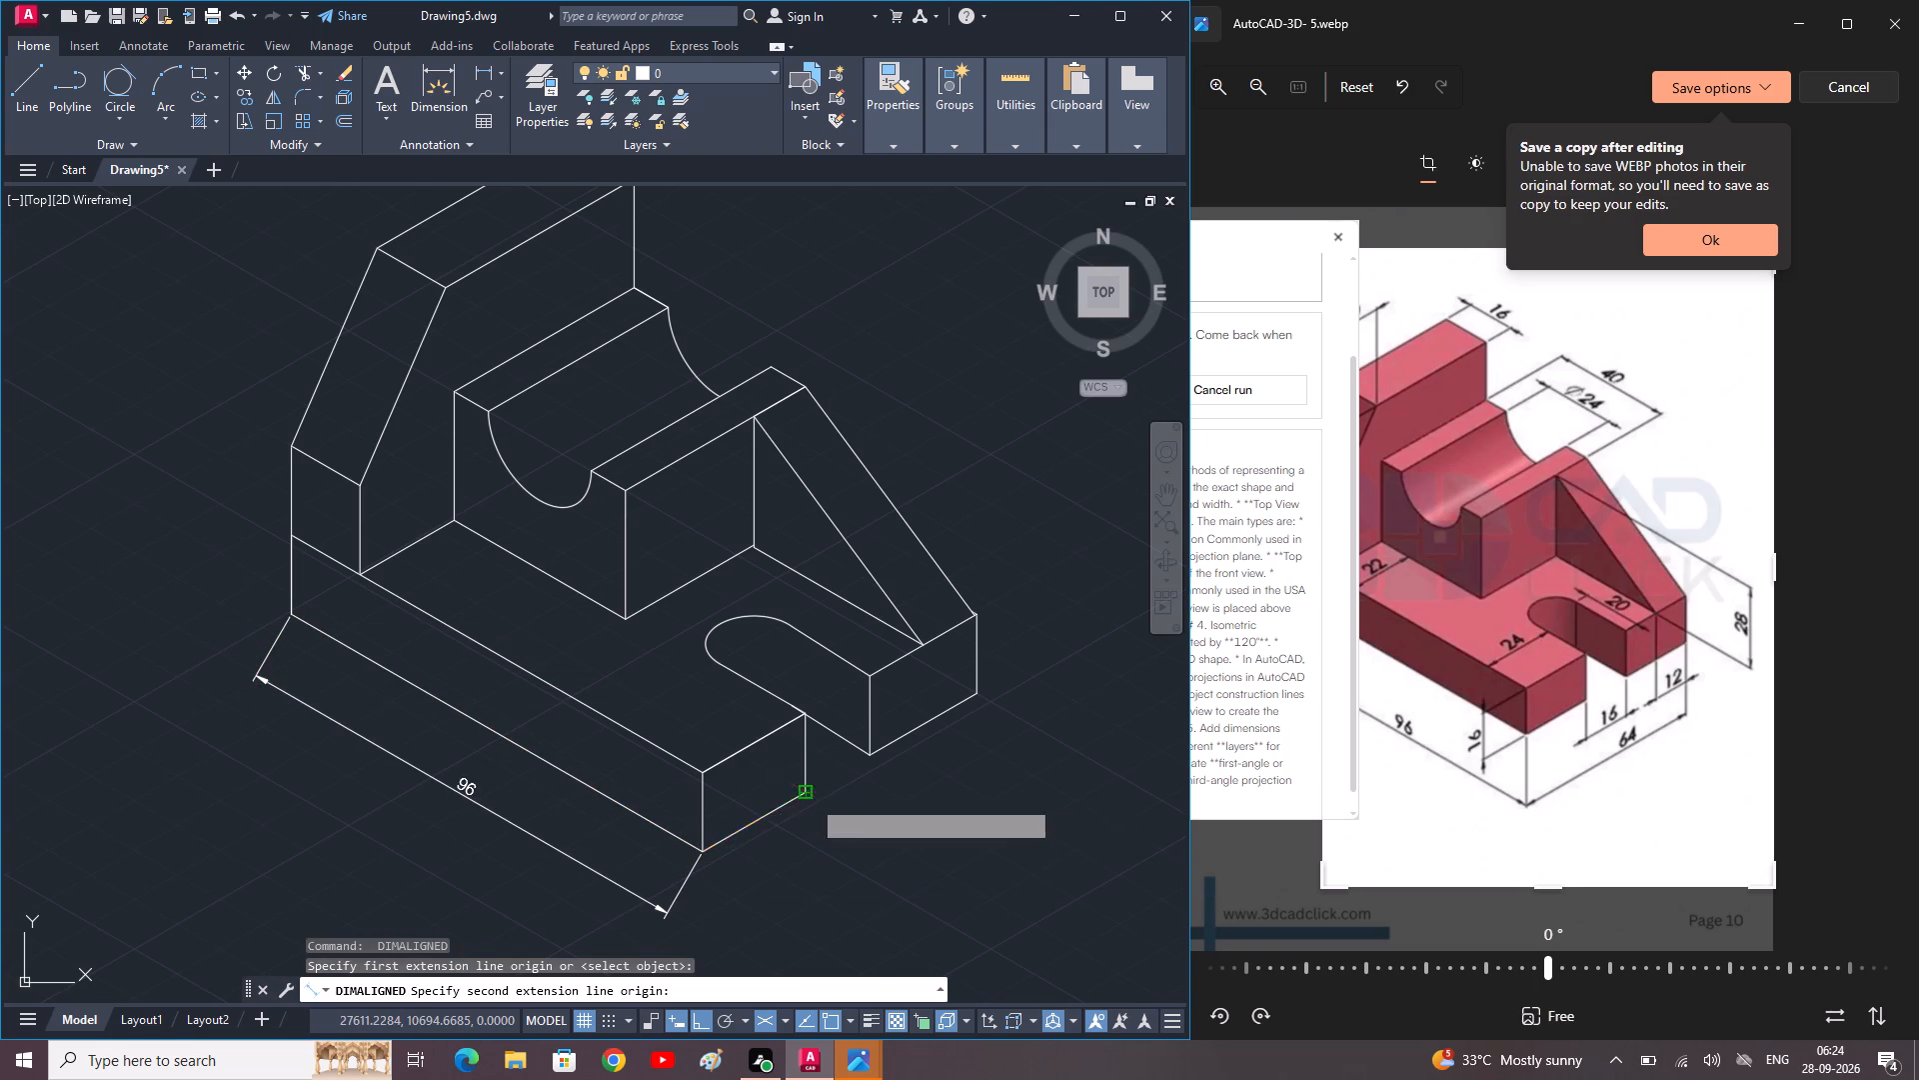
click(843, 847)
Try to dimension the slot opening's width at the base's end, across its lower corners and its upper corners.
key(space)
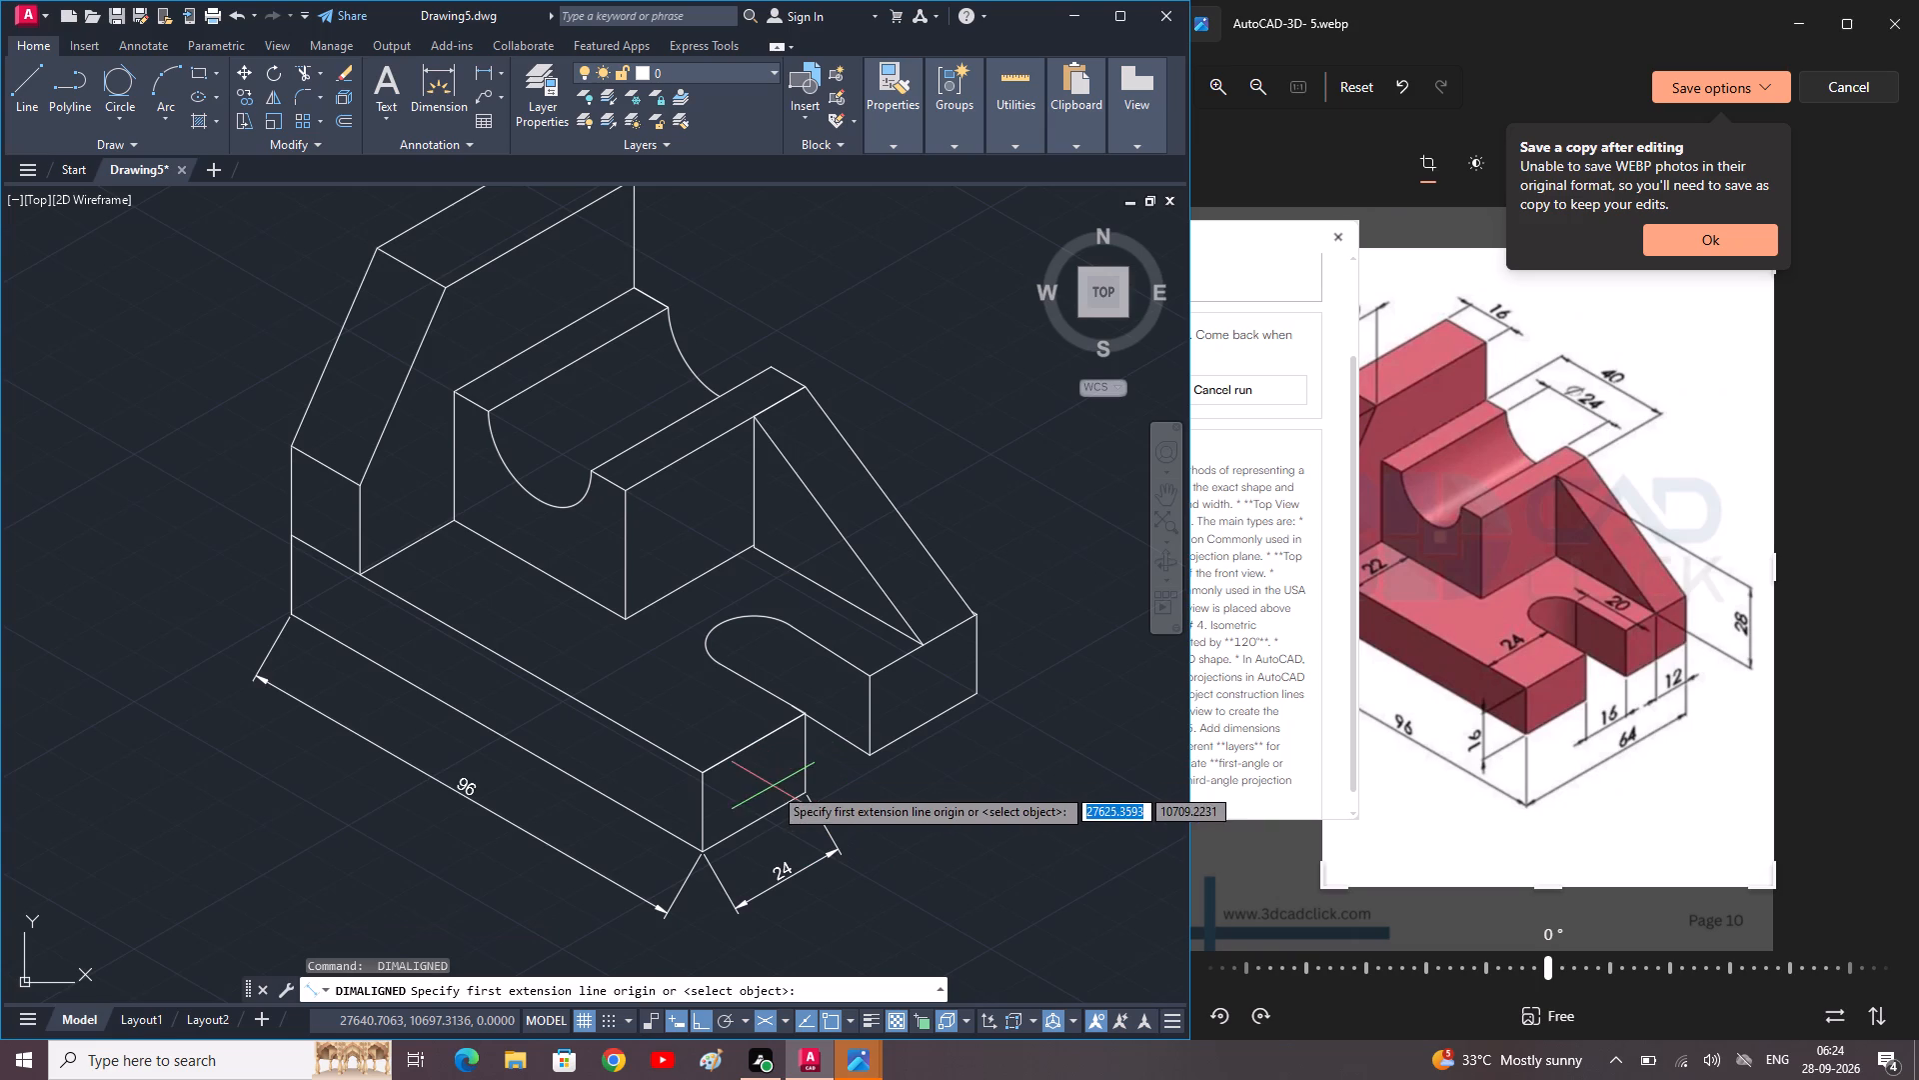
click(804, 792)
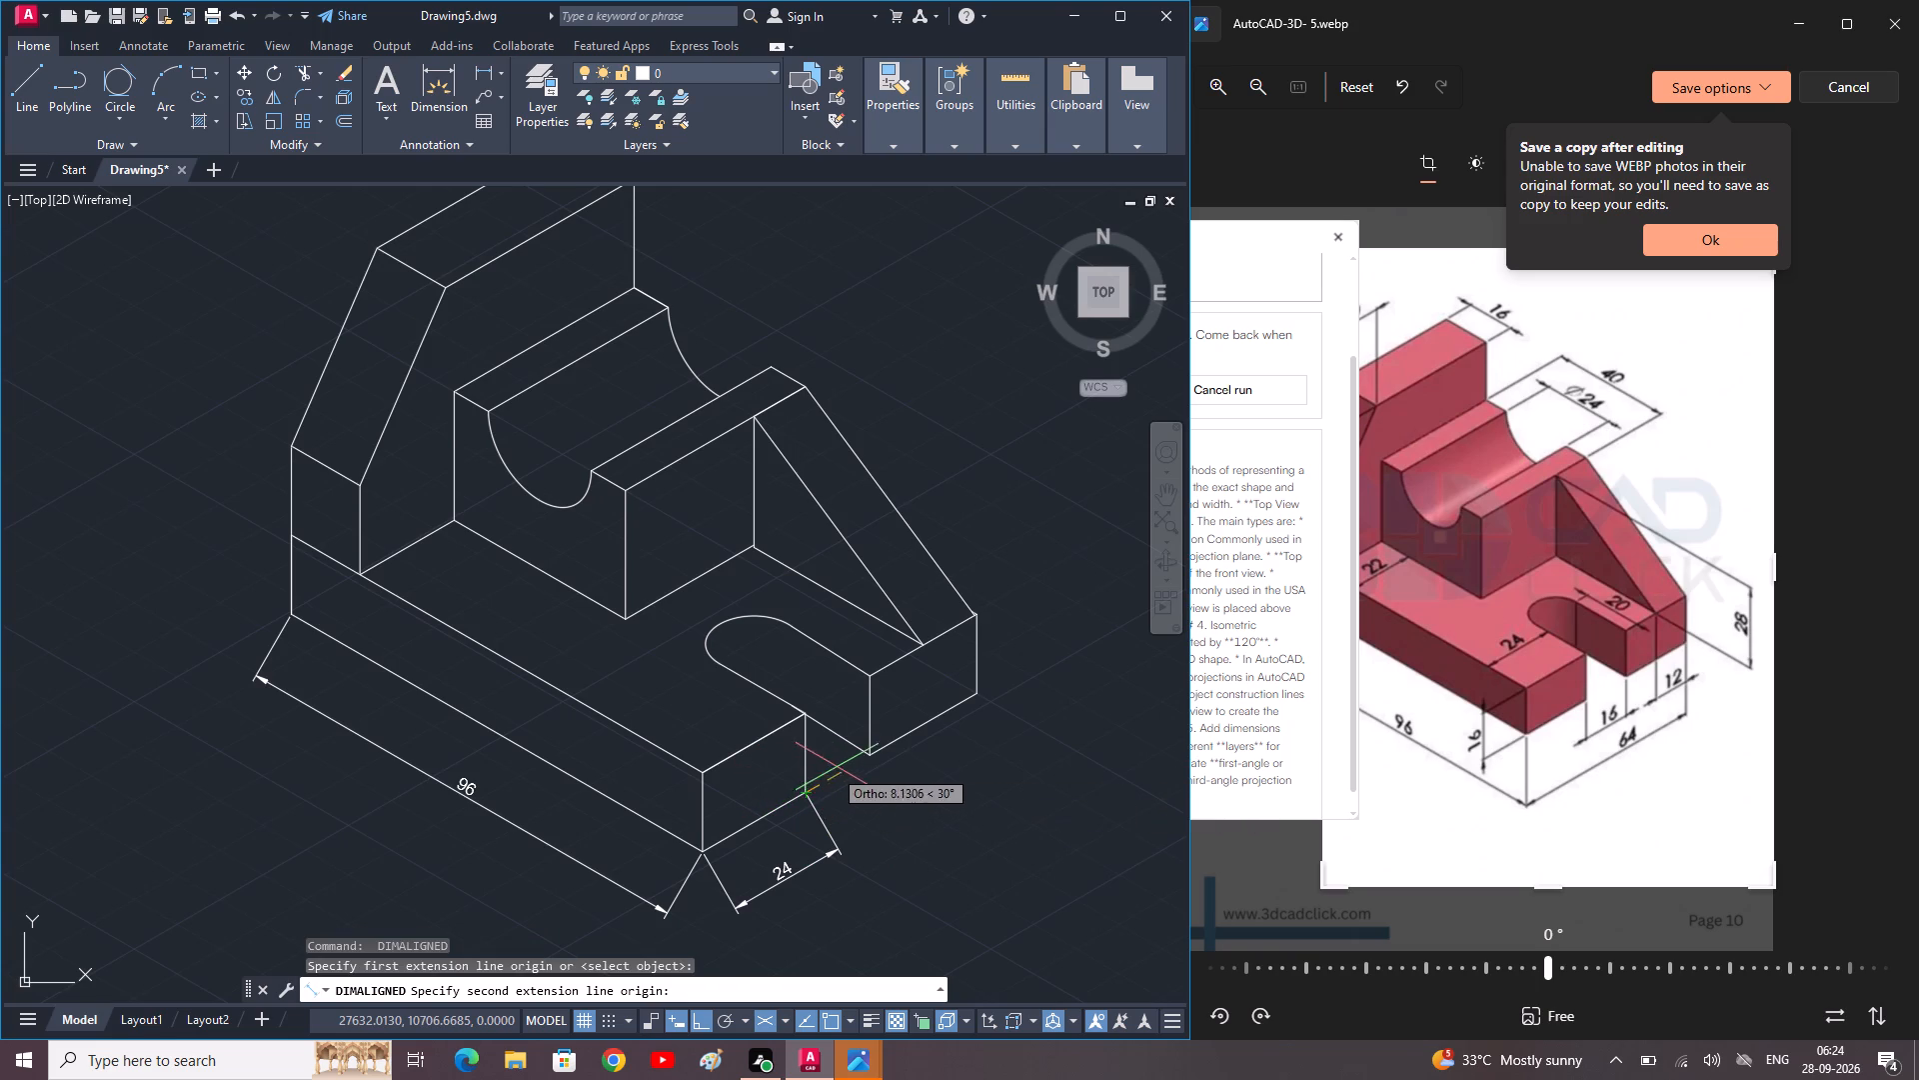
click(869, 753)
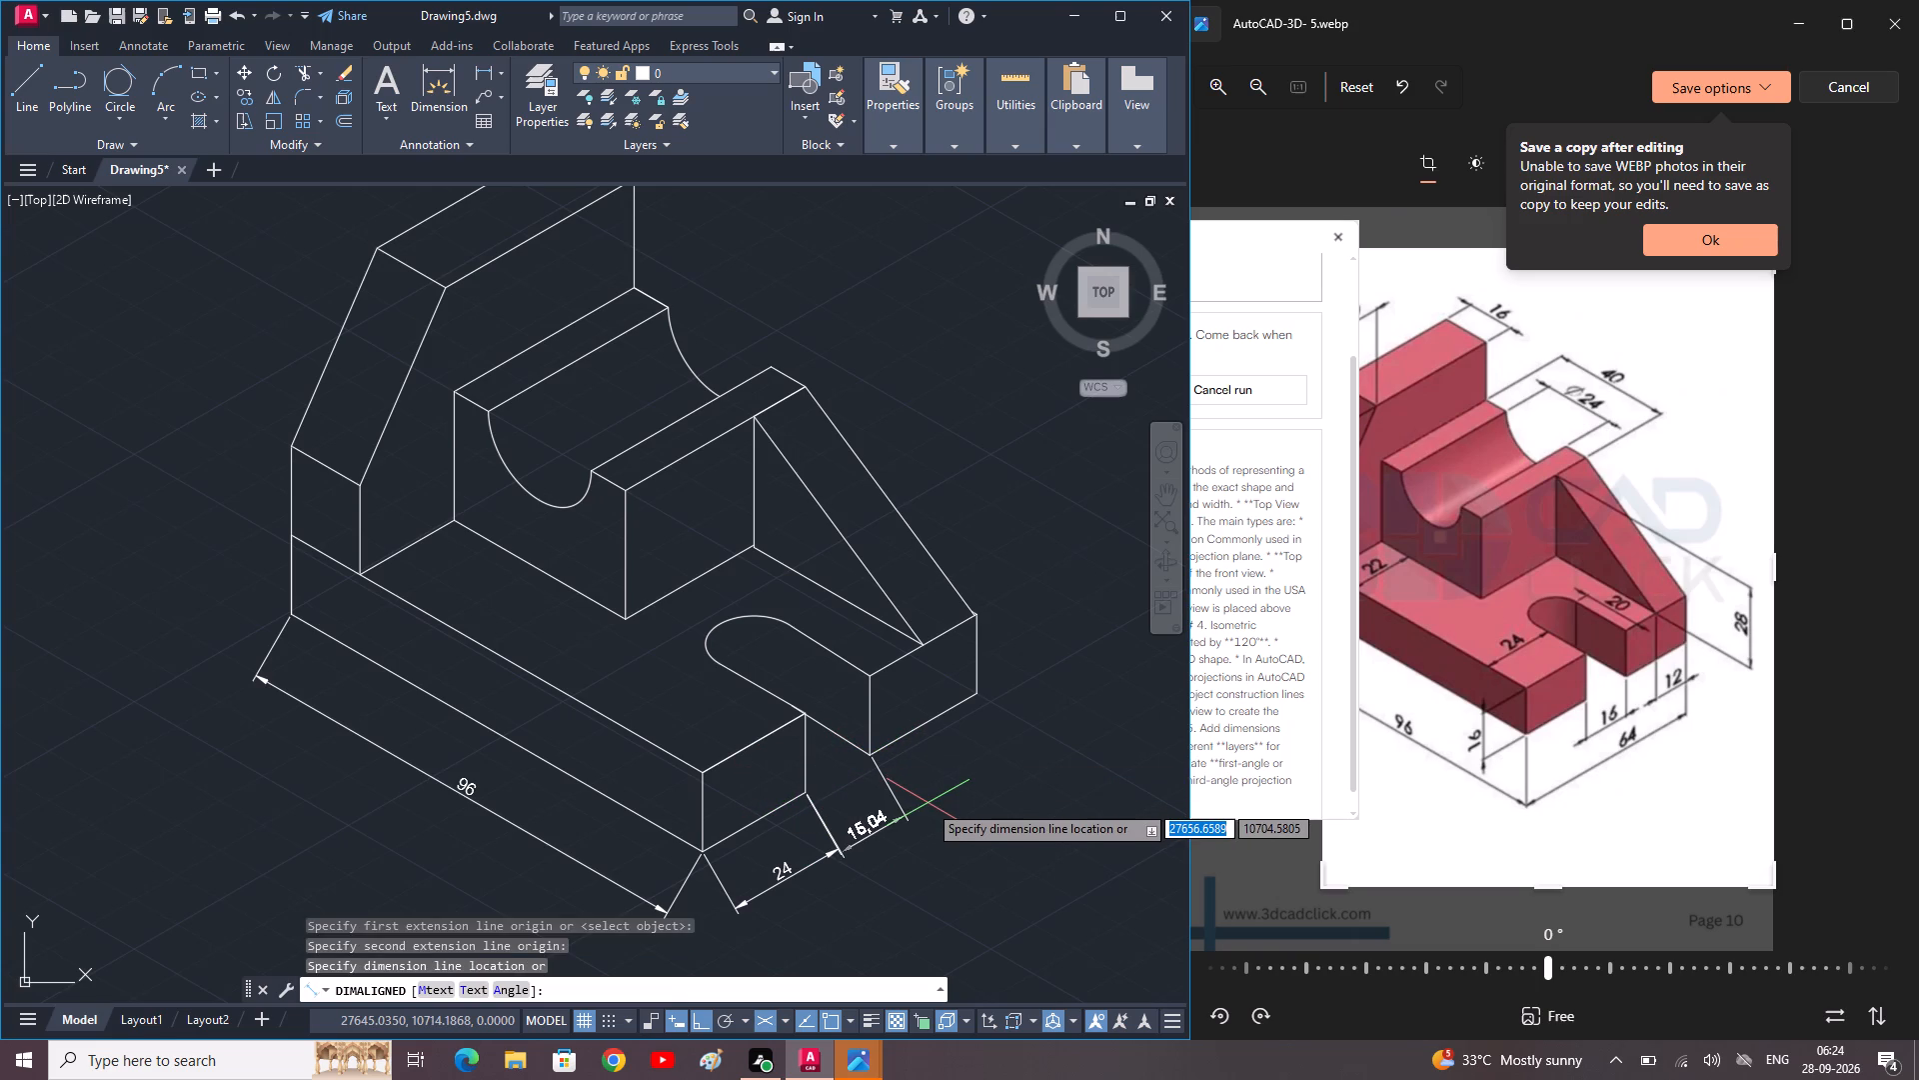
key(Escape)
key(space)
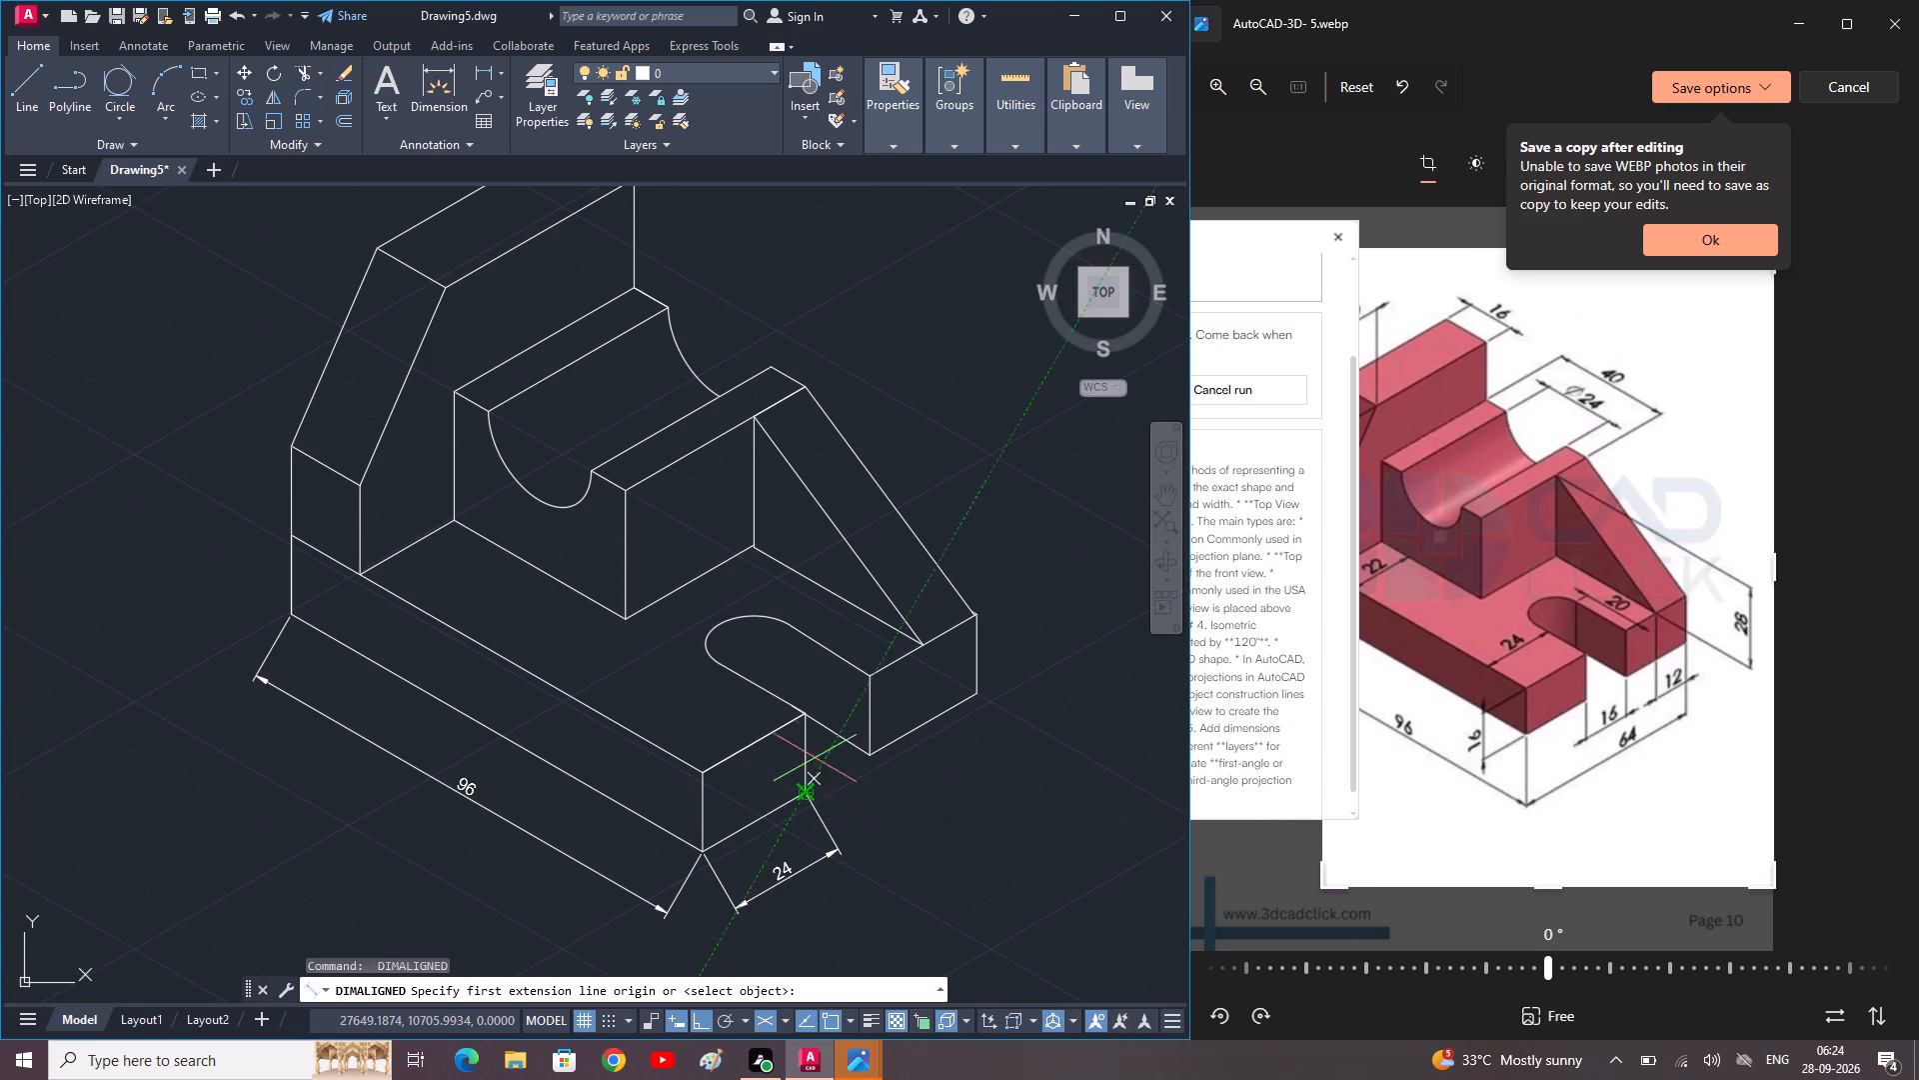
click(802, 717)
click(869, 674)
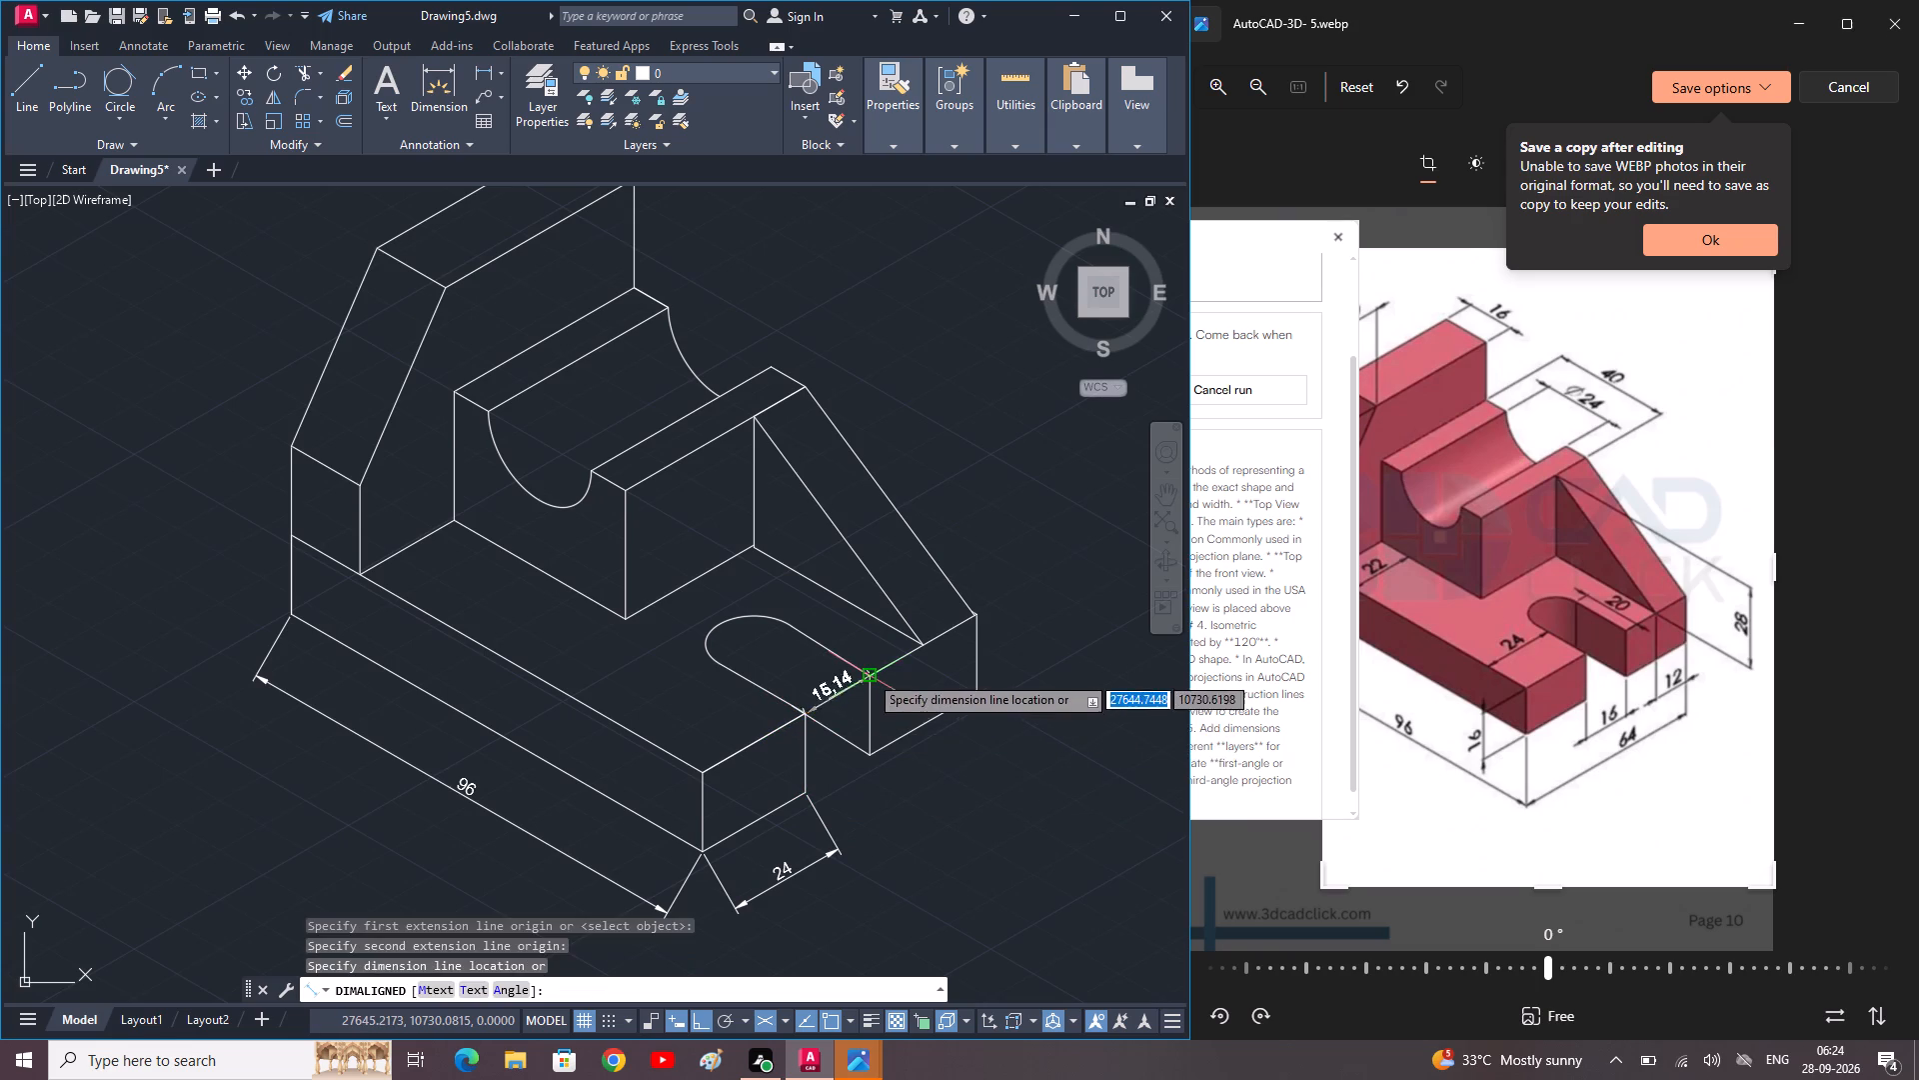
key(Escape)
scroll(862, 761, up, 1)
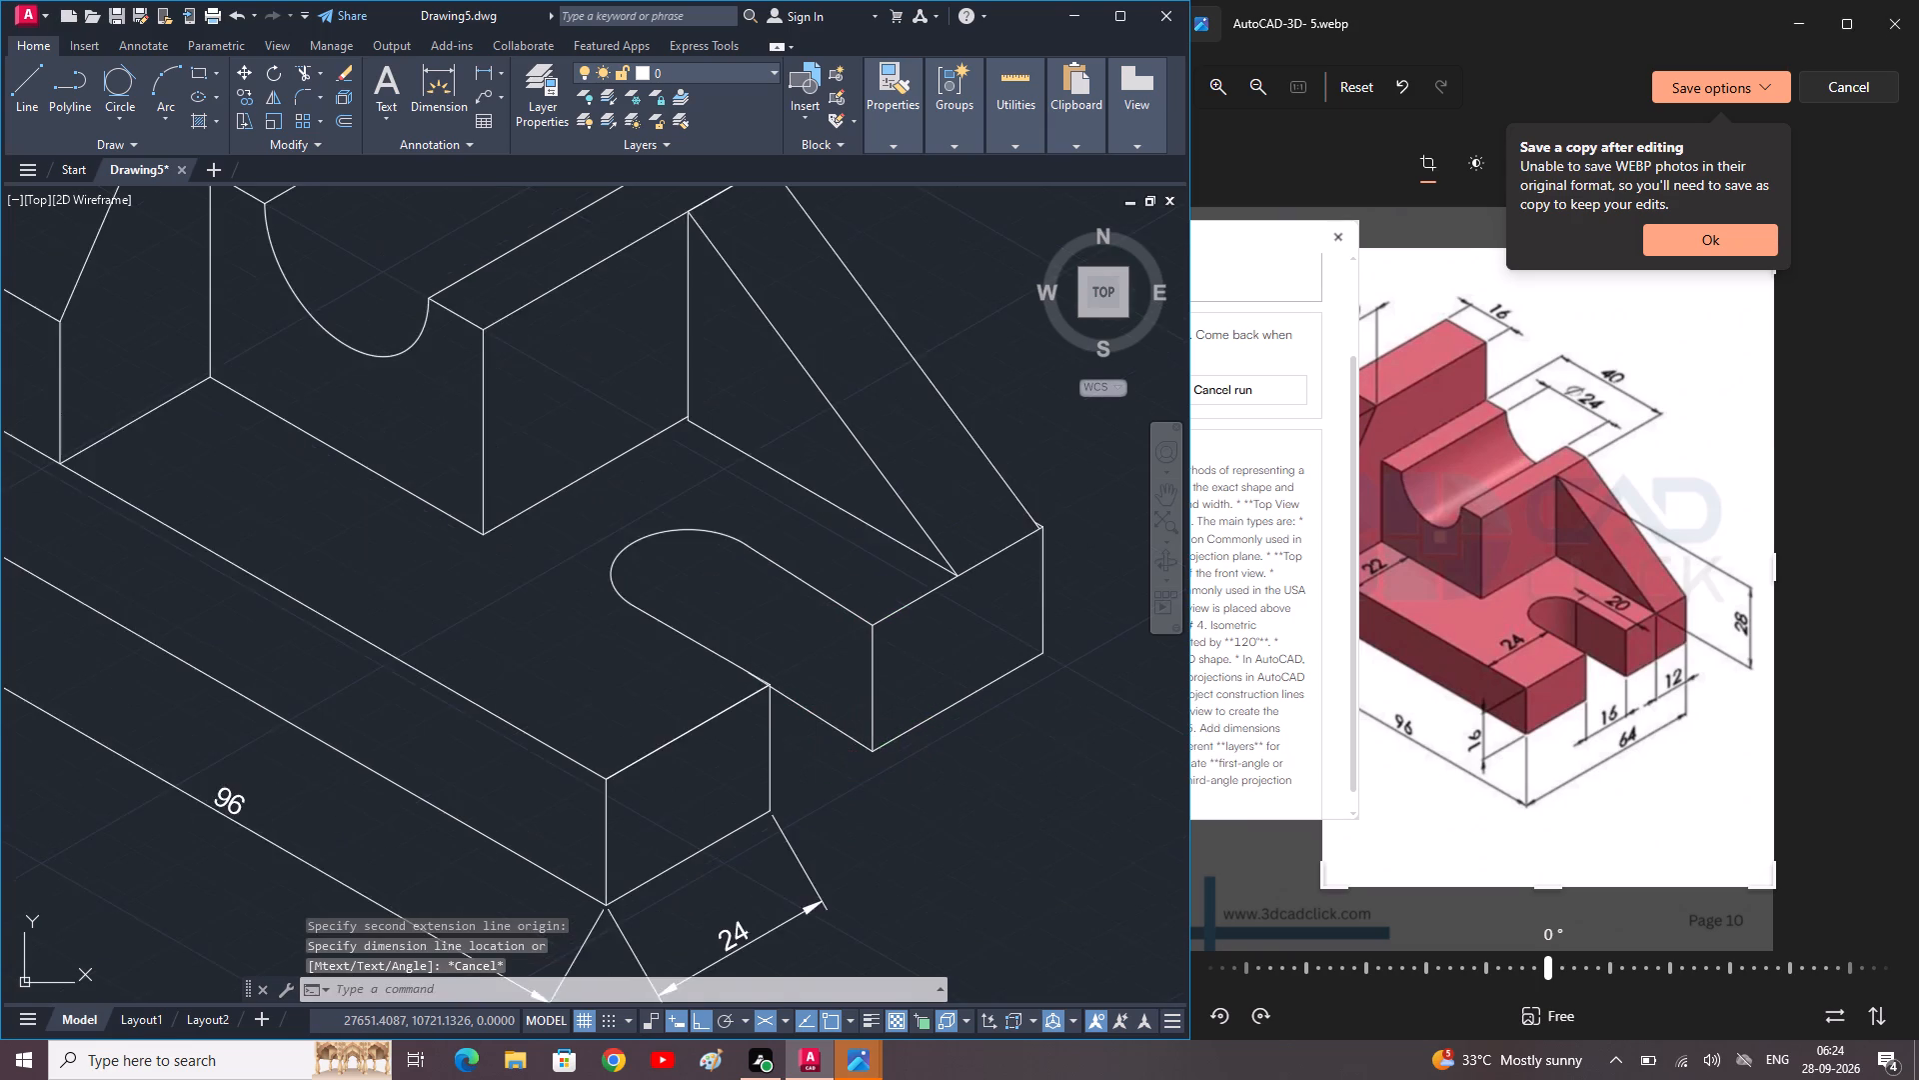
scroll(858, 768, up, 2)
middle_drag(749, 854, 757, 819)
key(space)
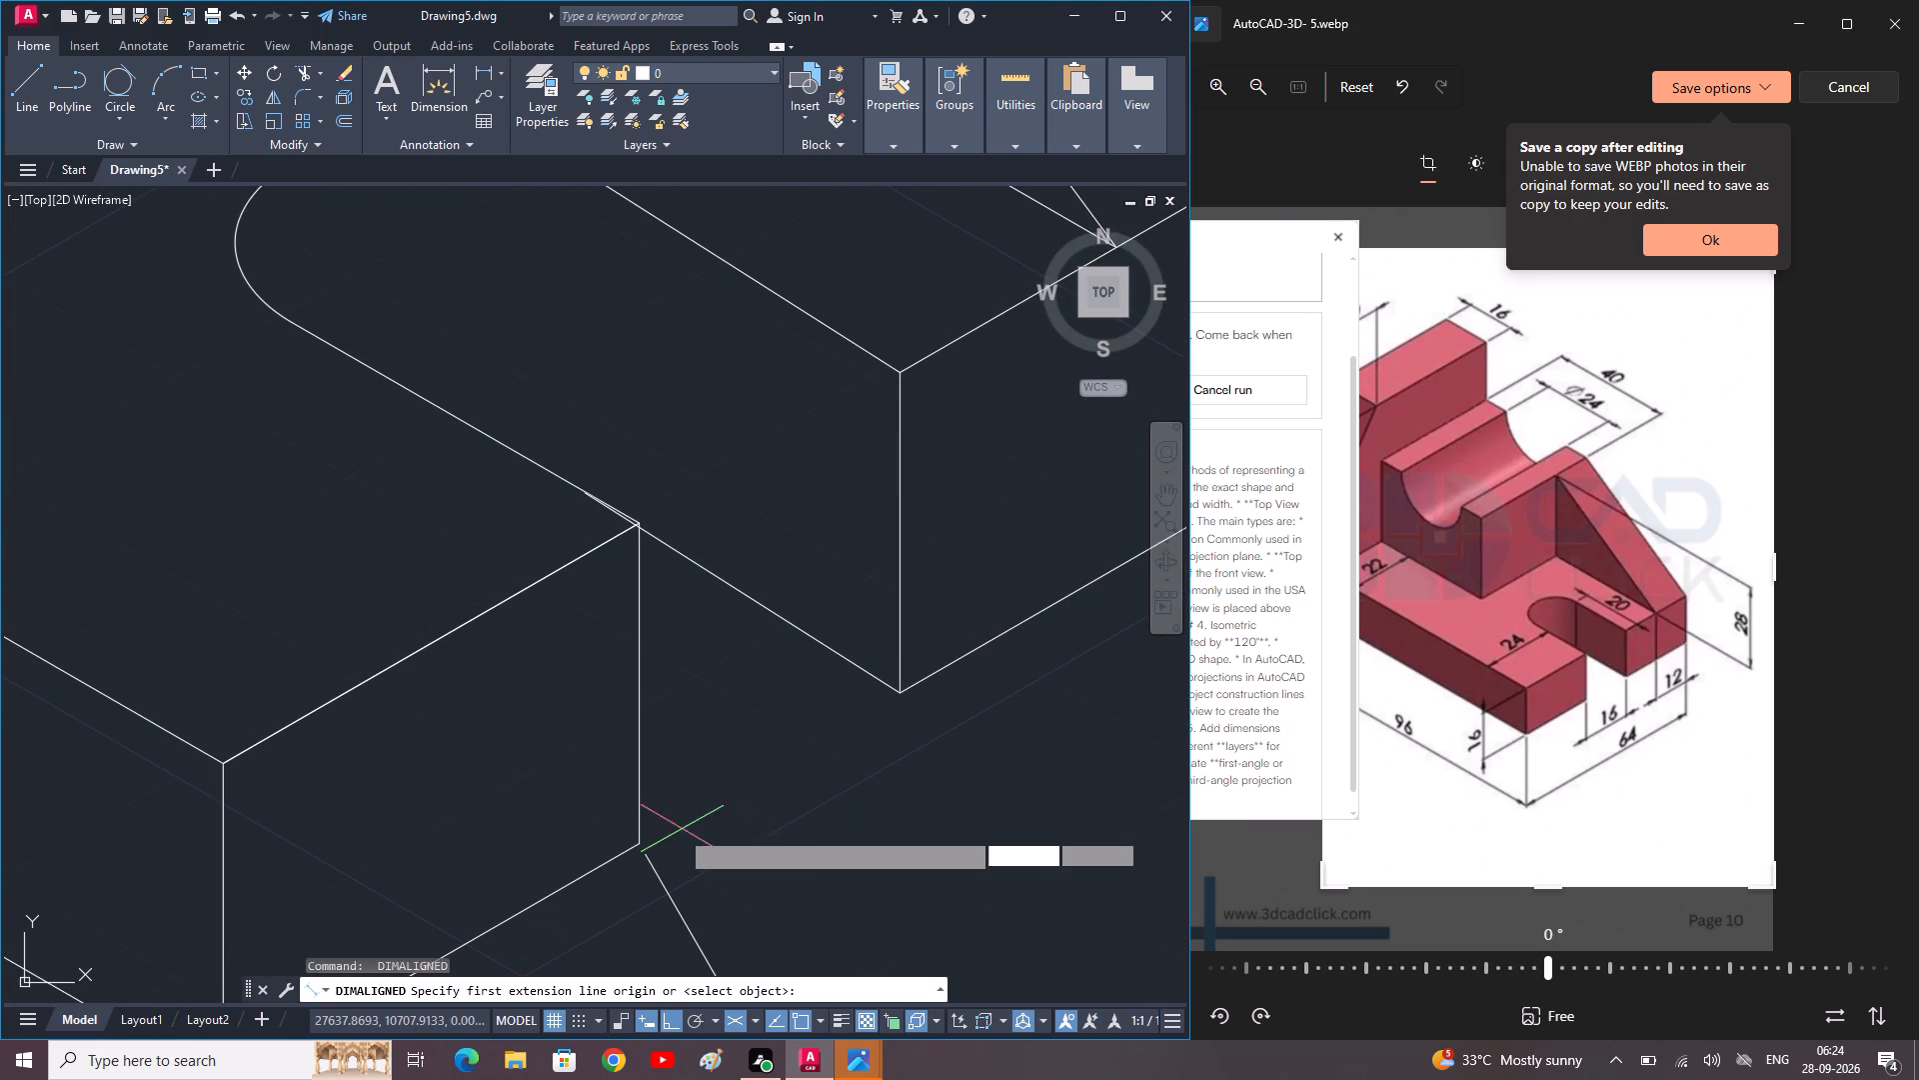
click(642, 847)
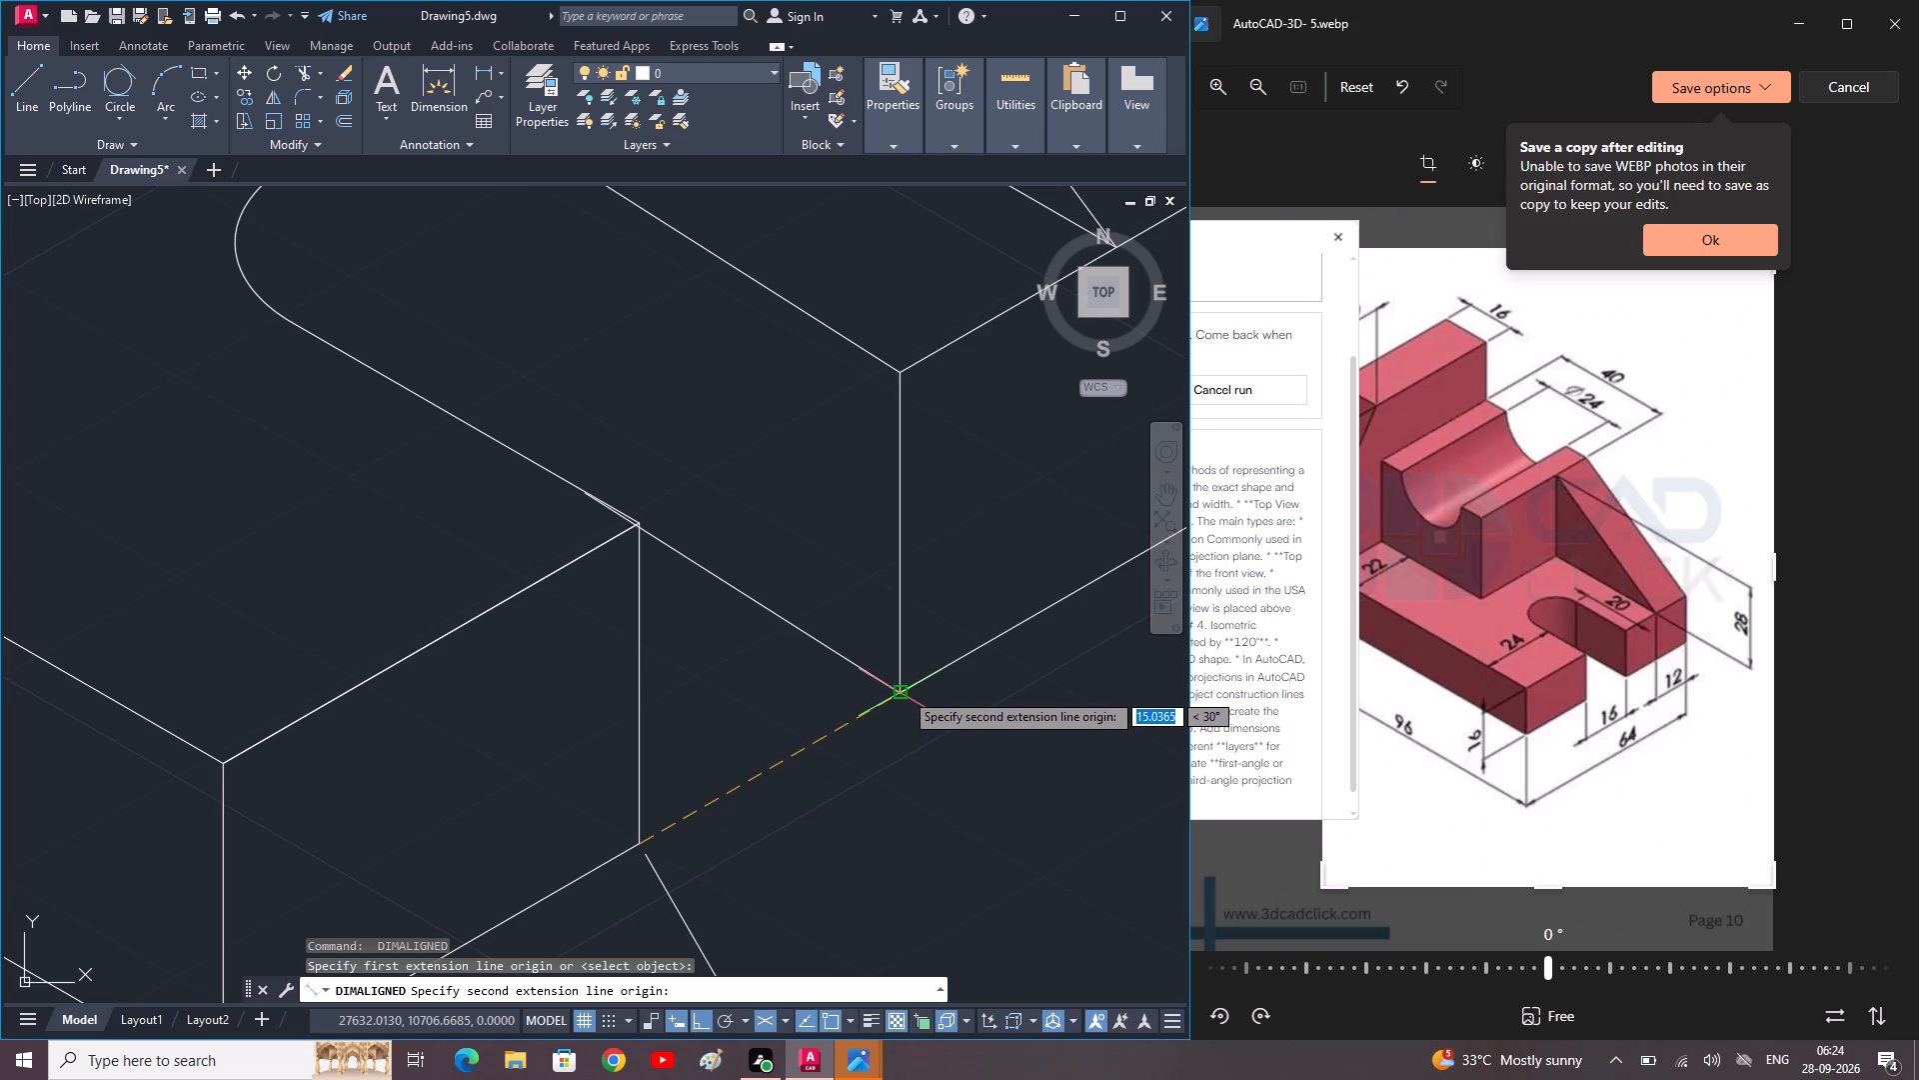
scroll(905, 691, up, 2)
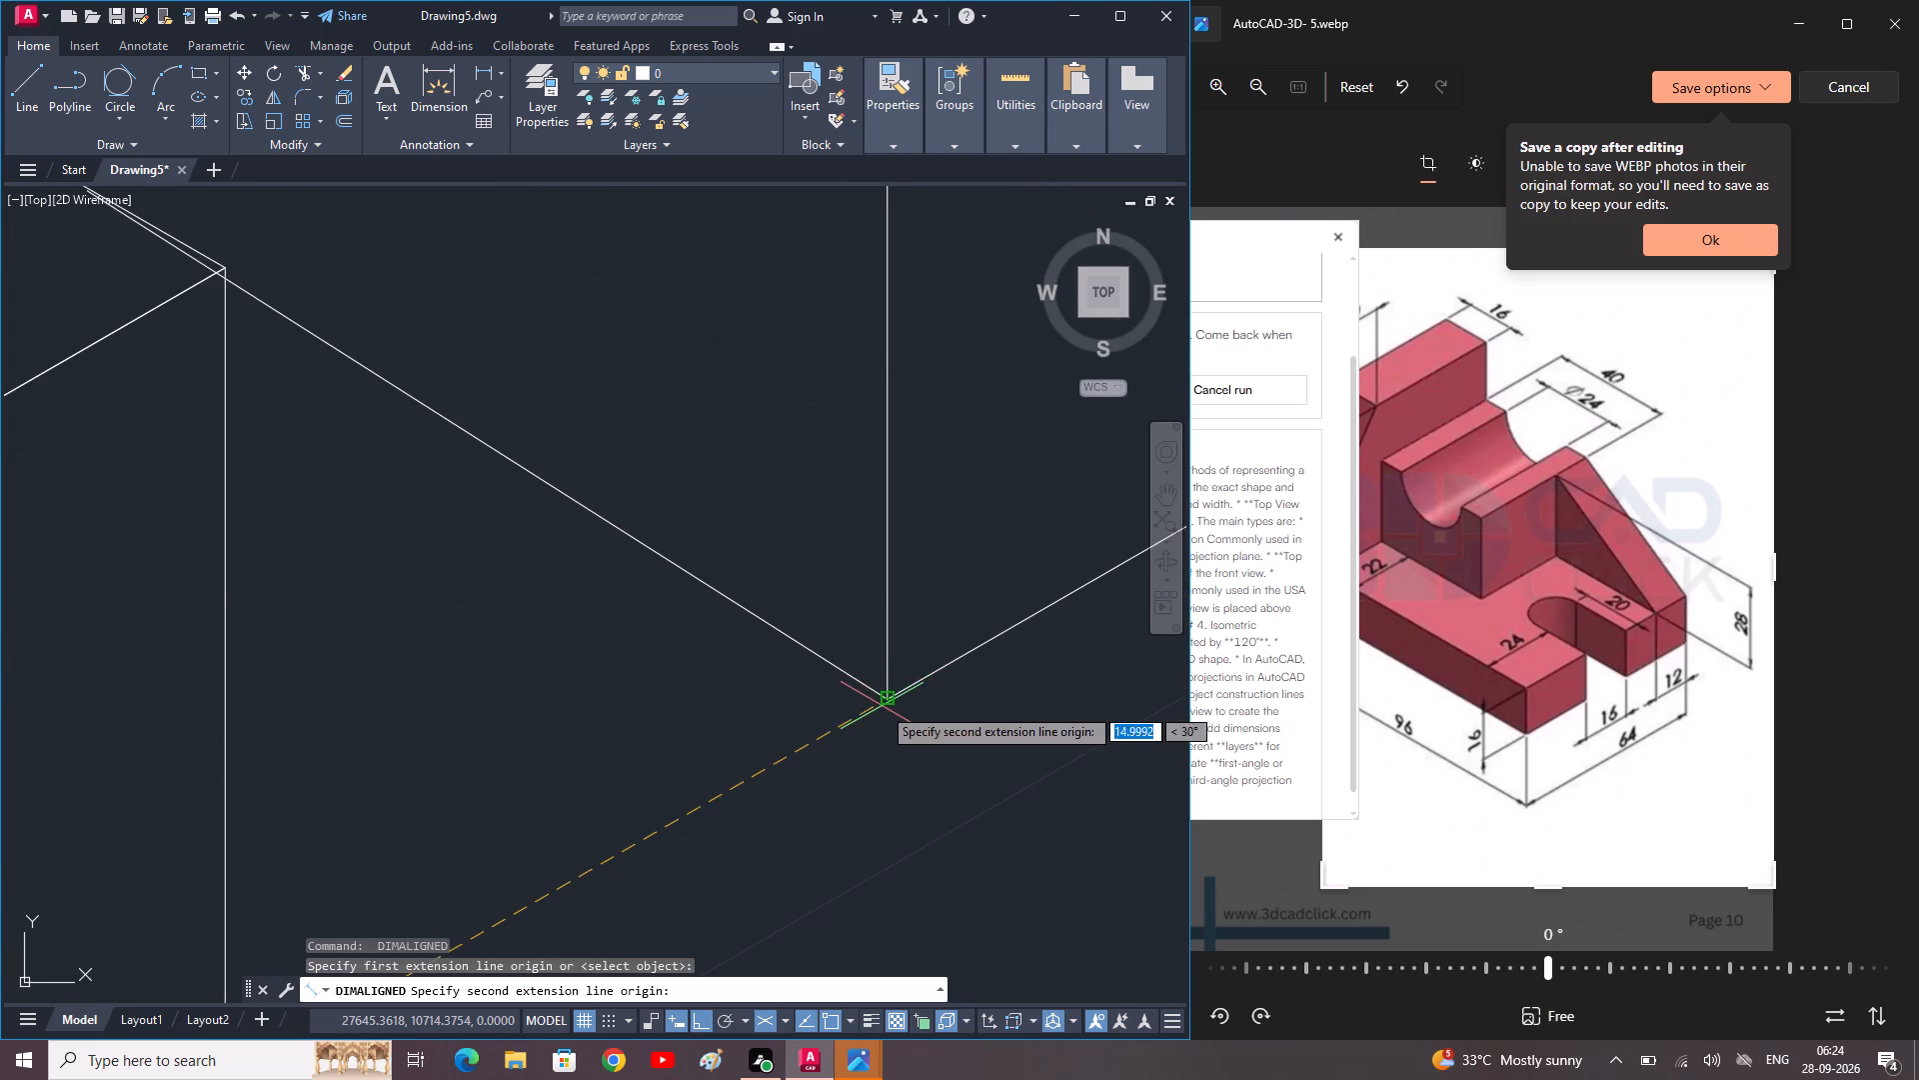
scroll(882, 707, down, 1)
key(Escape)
Examine the edges and corners around the slot opening at the base's end.
scroll(878, 730, down, 1)
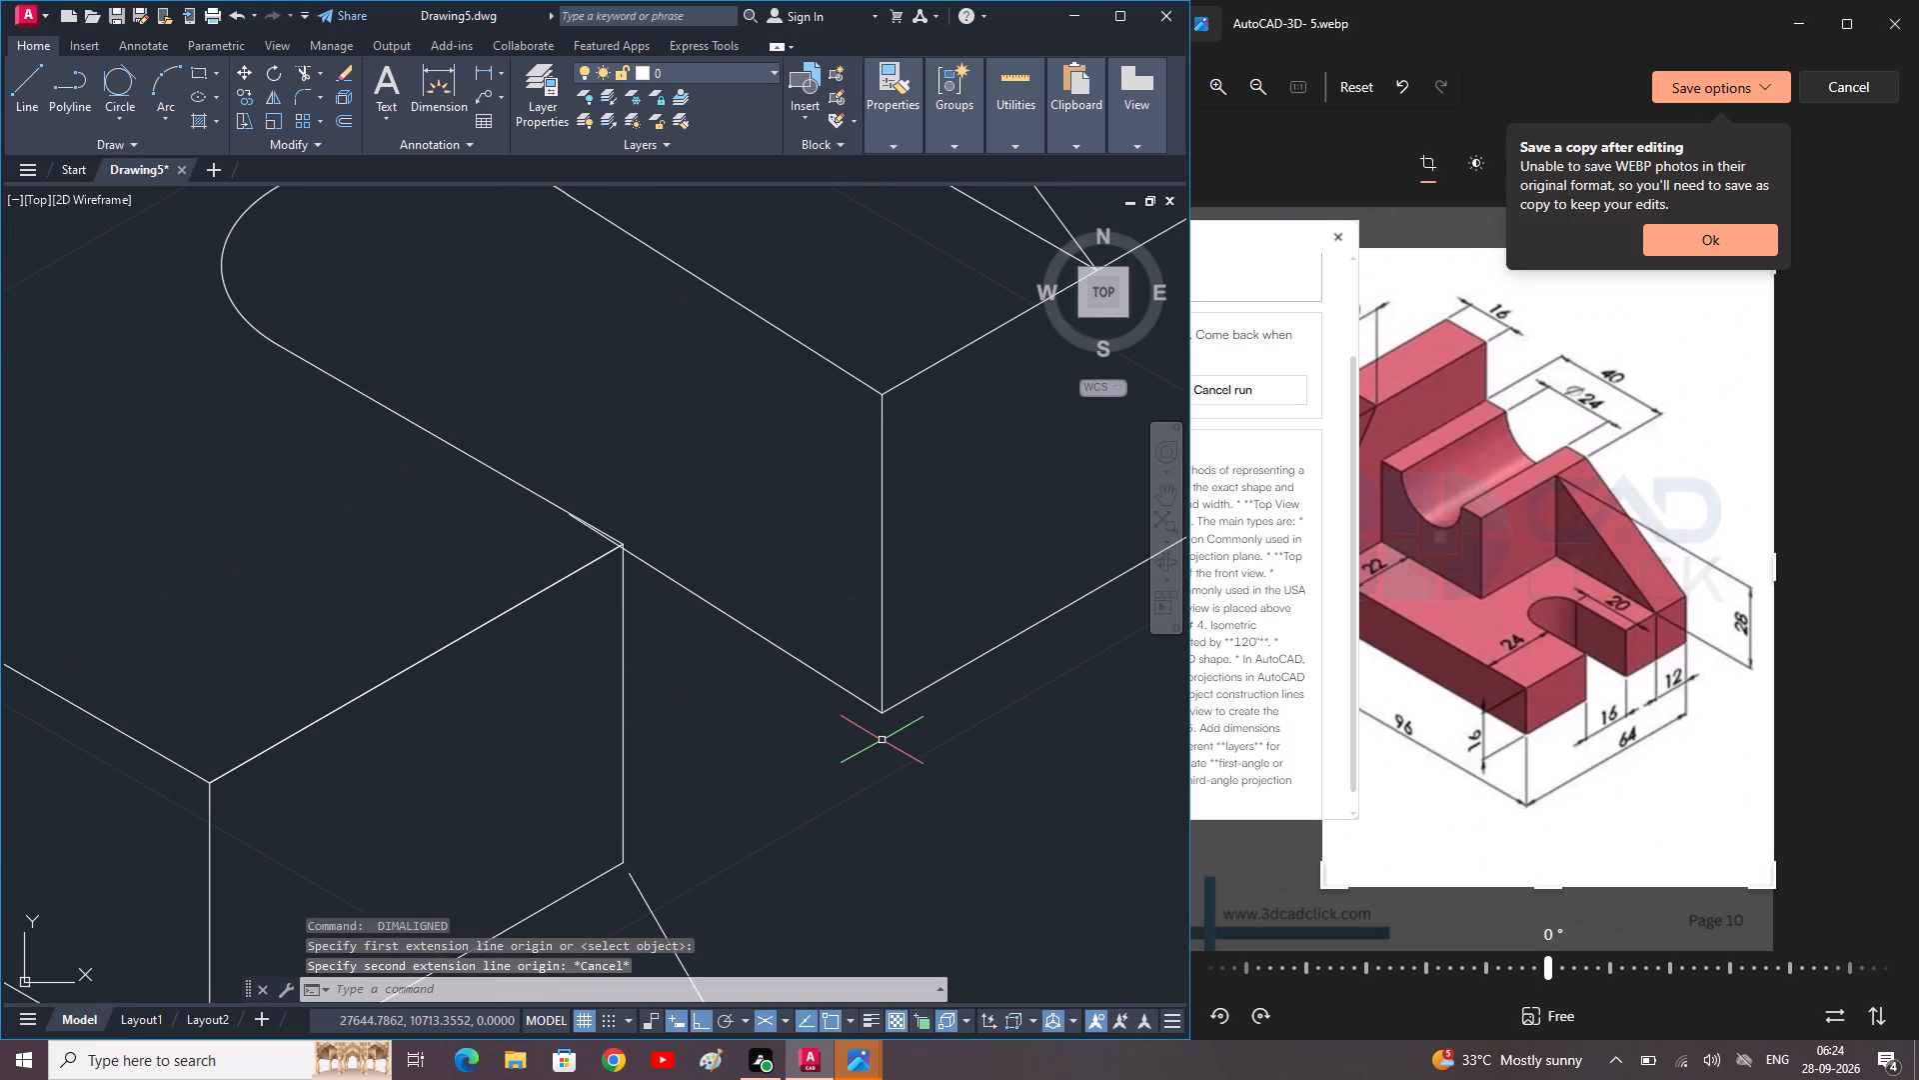
middle_drag(882, 745, 780, 771)
scroll(748, 765, up, 1)
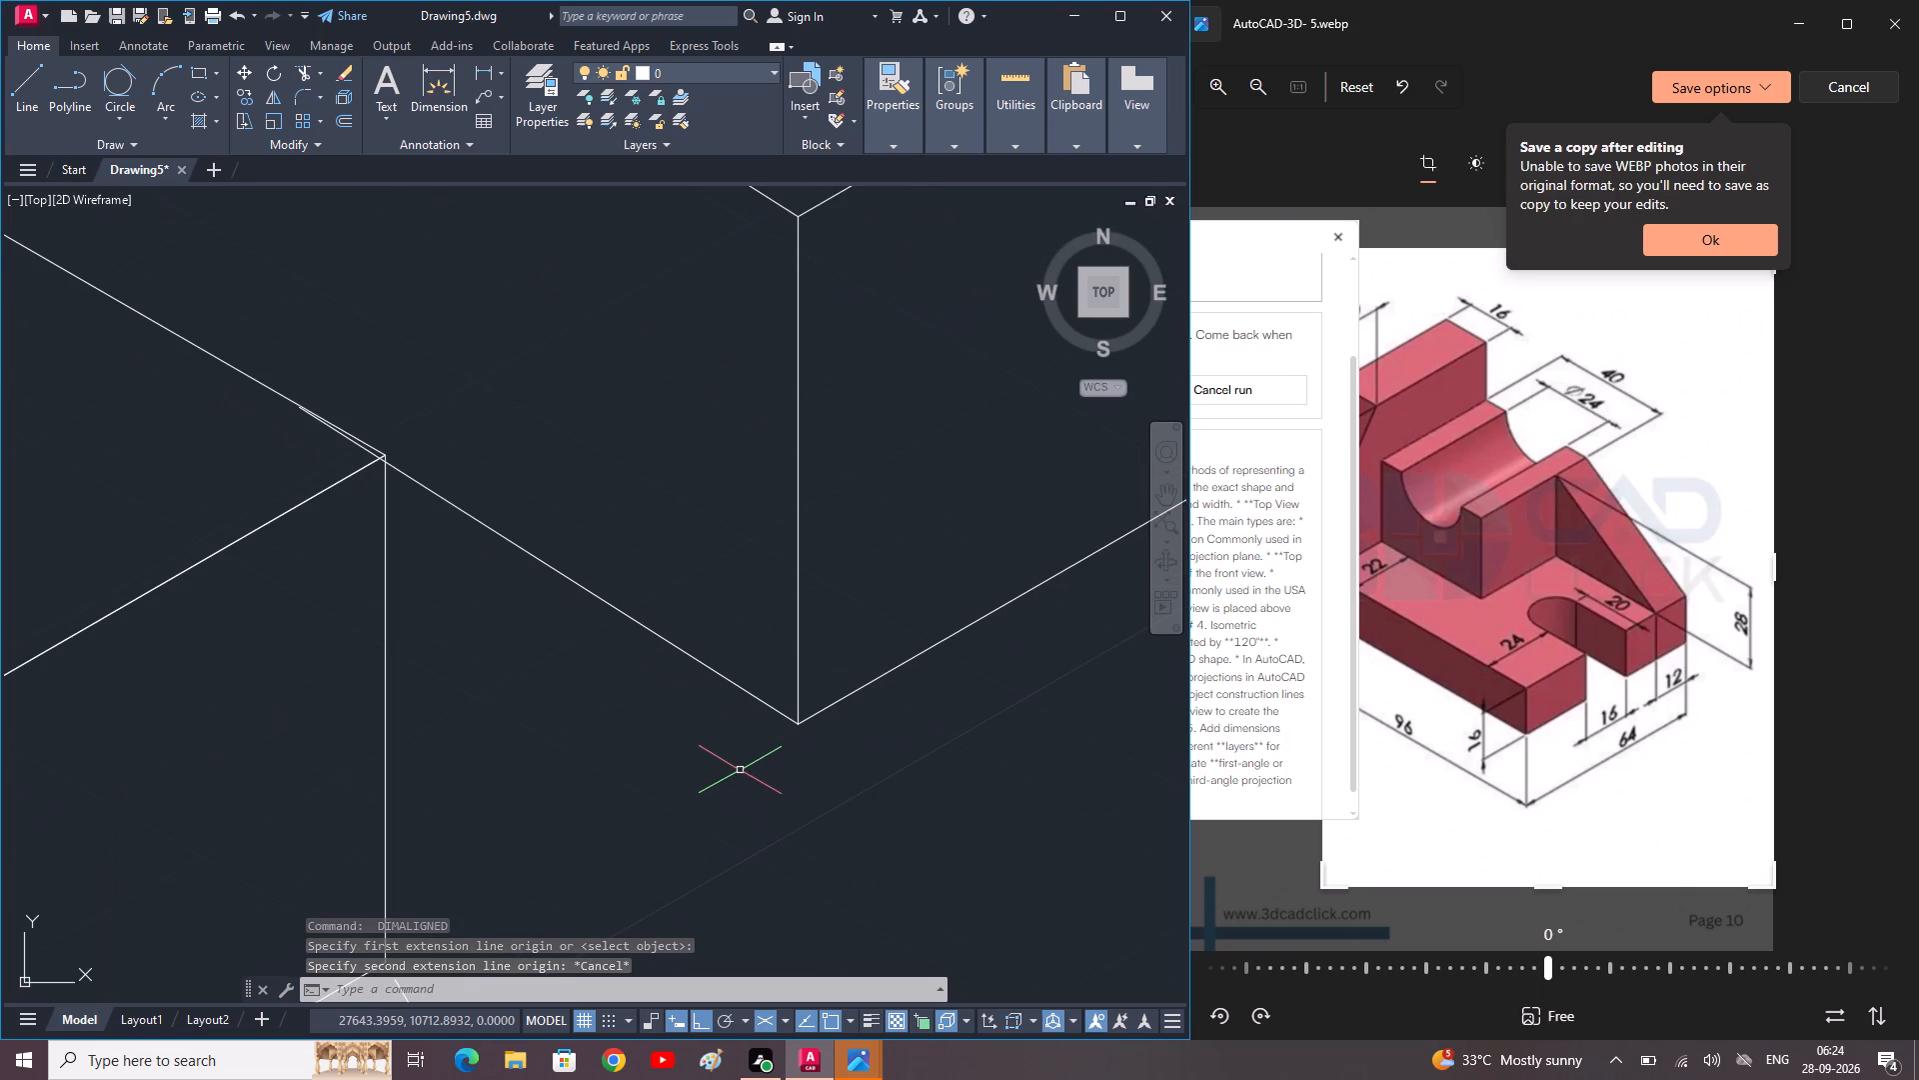
scroll(732, 769, up, 1)
middle_drag(730, 767, 1000, 933)
middle_drag(776, 751, 935, 866)
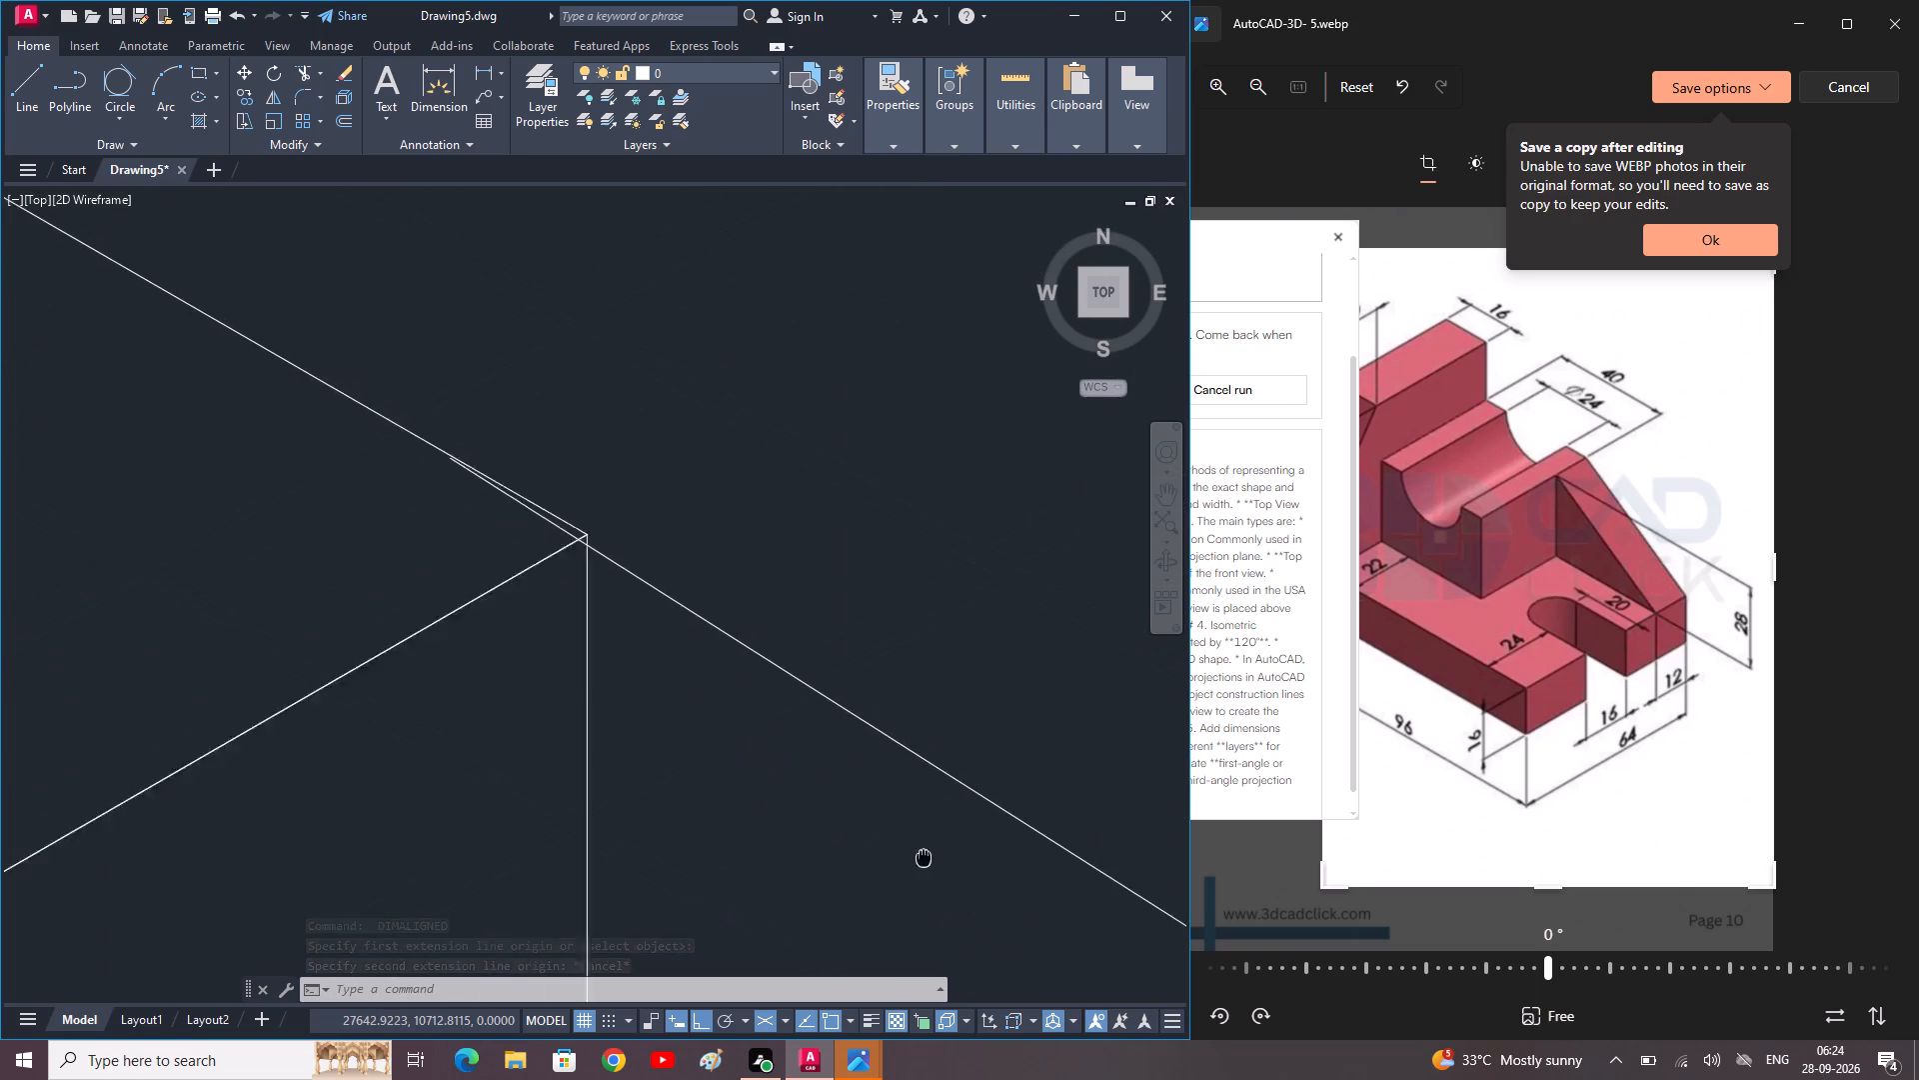
middle_drag(935, 866, 1061, 946)
scroll(913, 851, up, 2)
scroll(902, 844, down, 5)
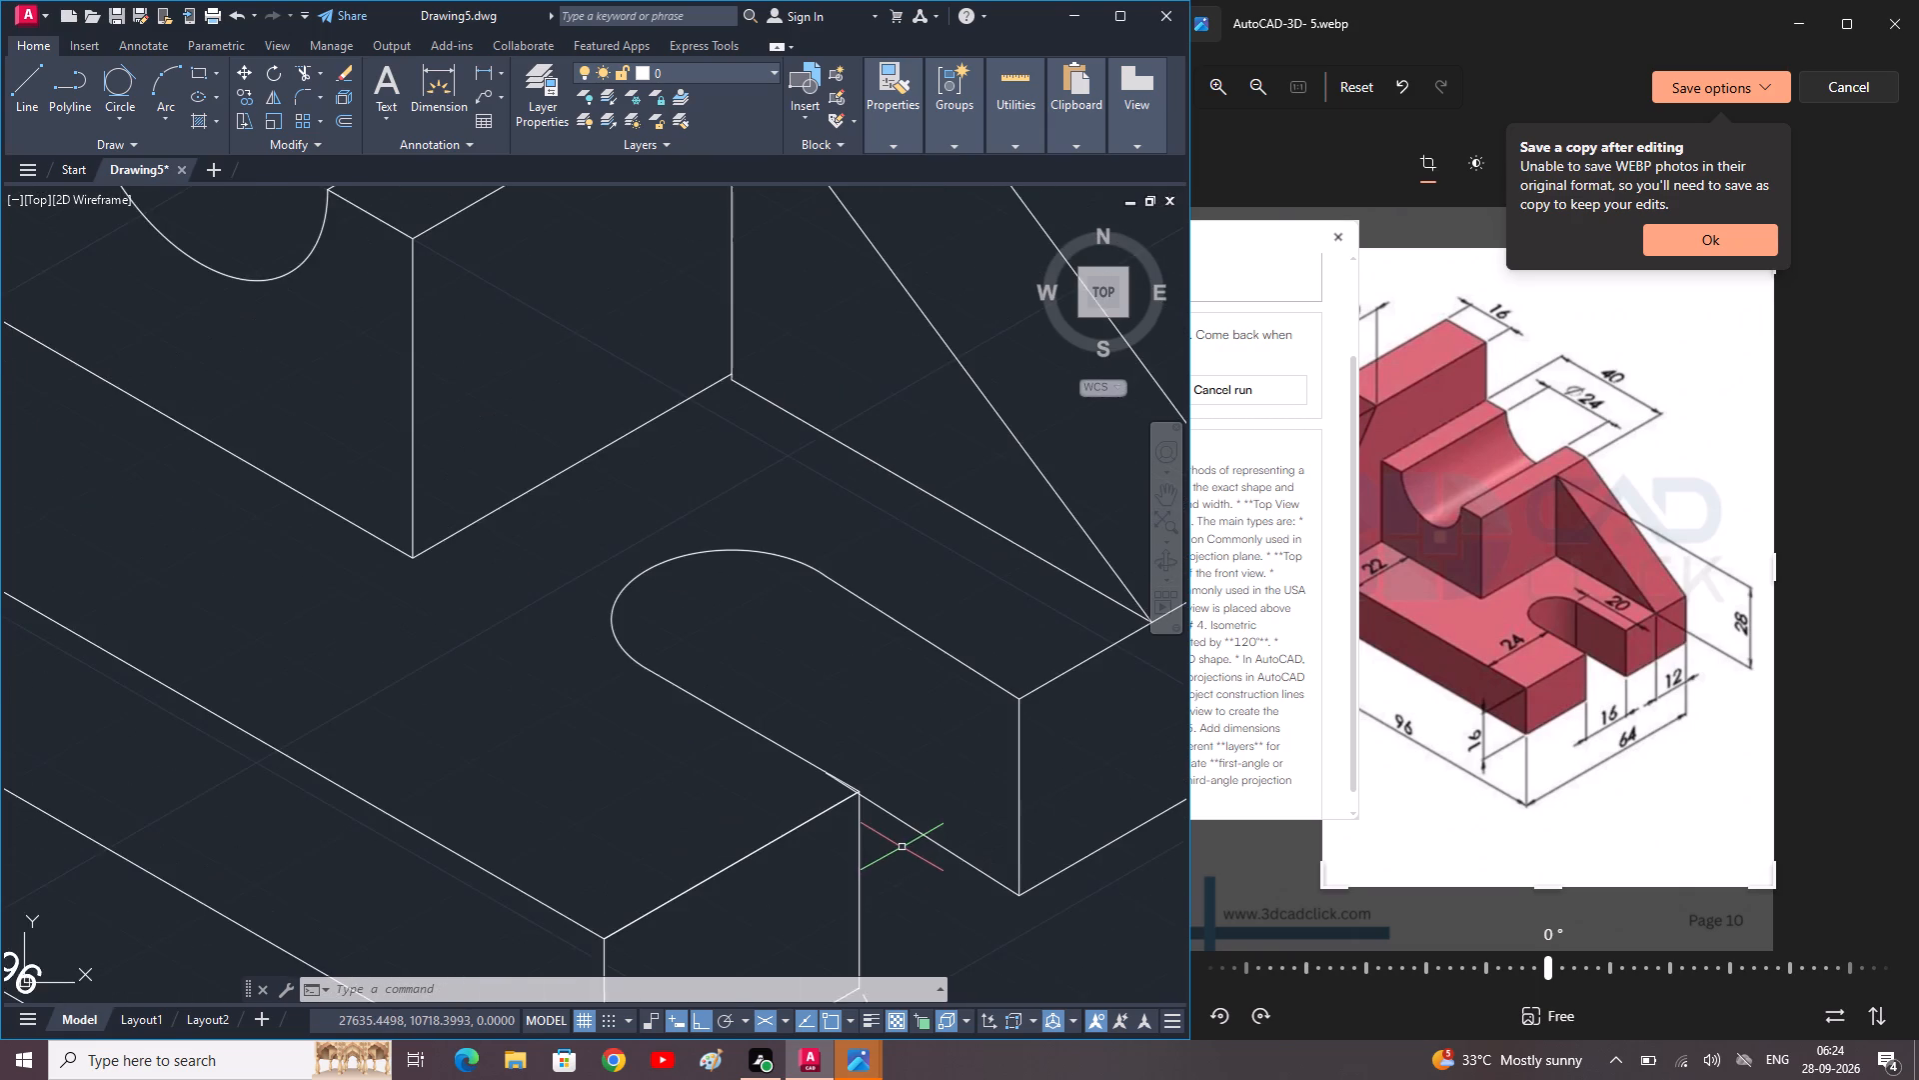
middle_drag(901, 850, 565, 799)
Add an aligned dimension to the vertical edge where the slot's far side meets the base's end face.
key(space)
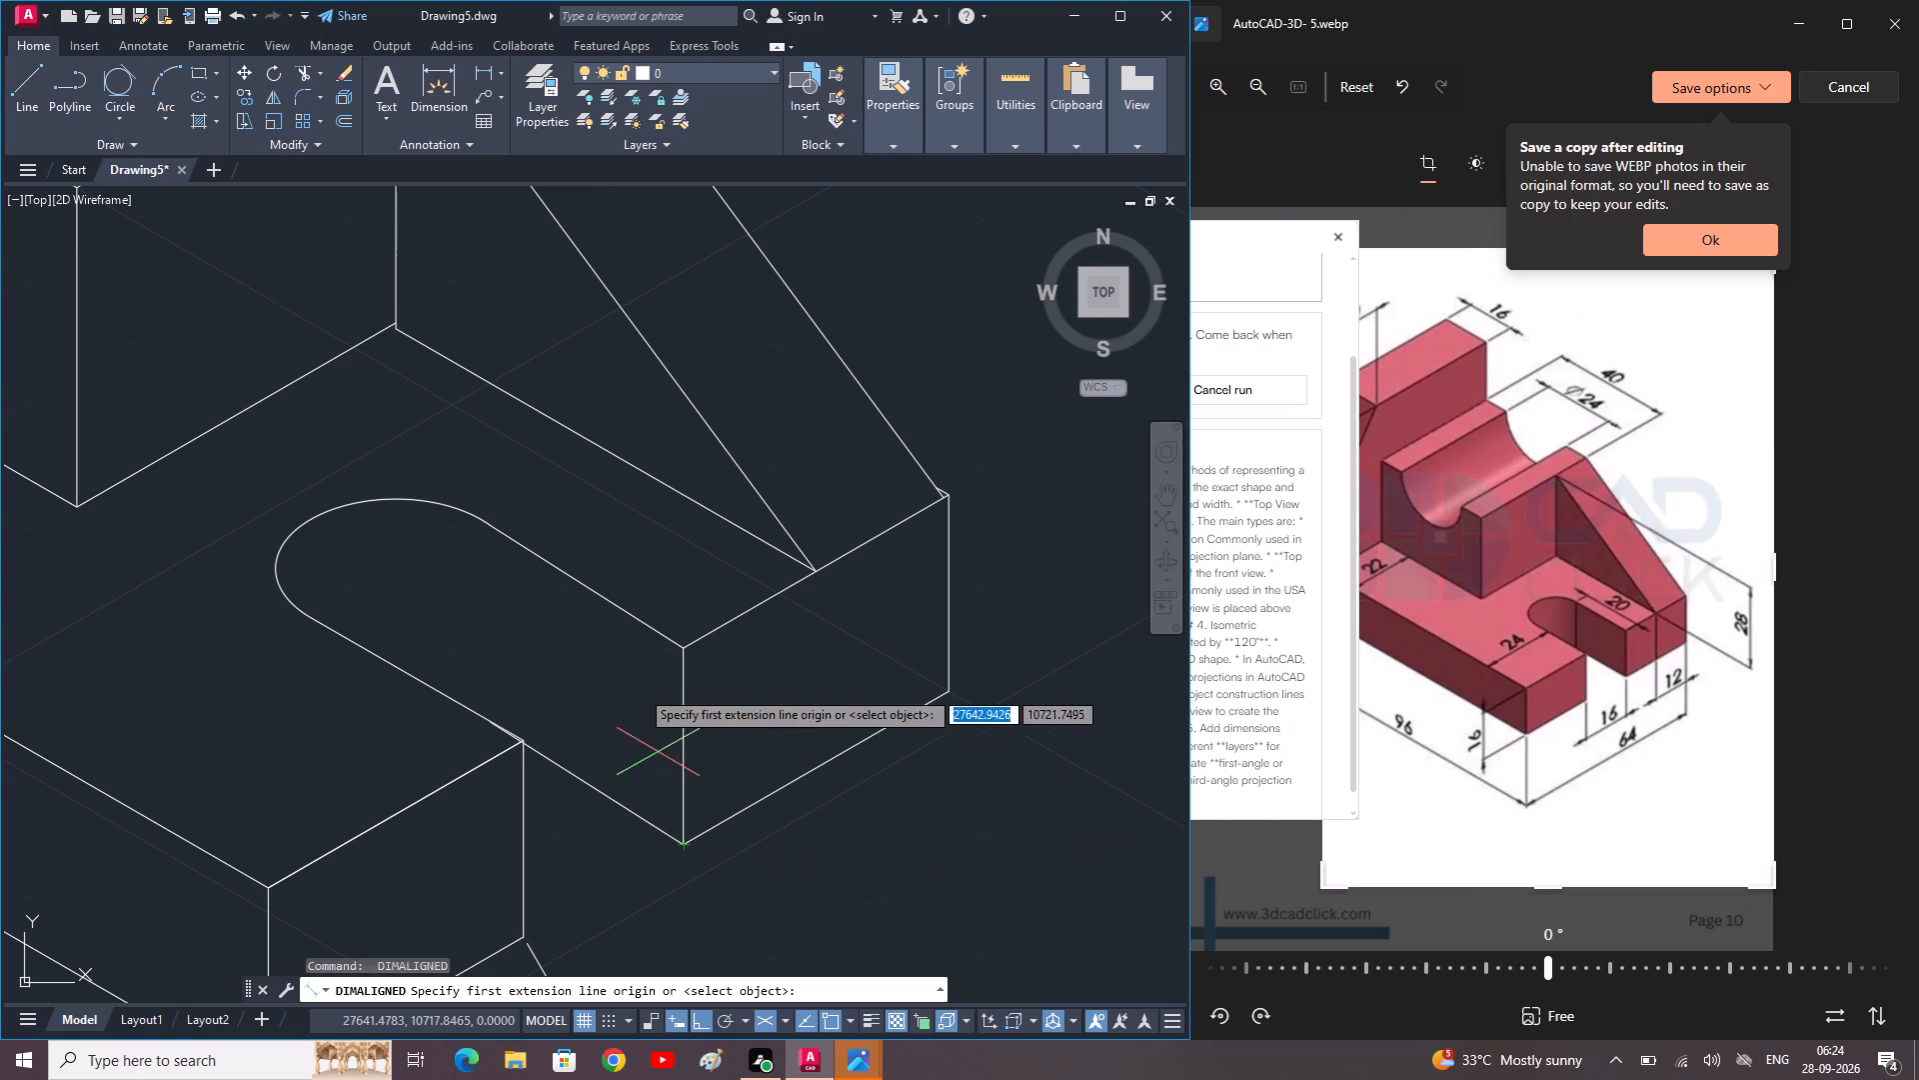
click(689, 645)
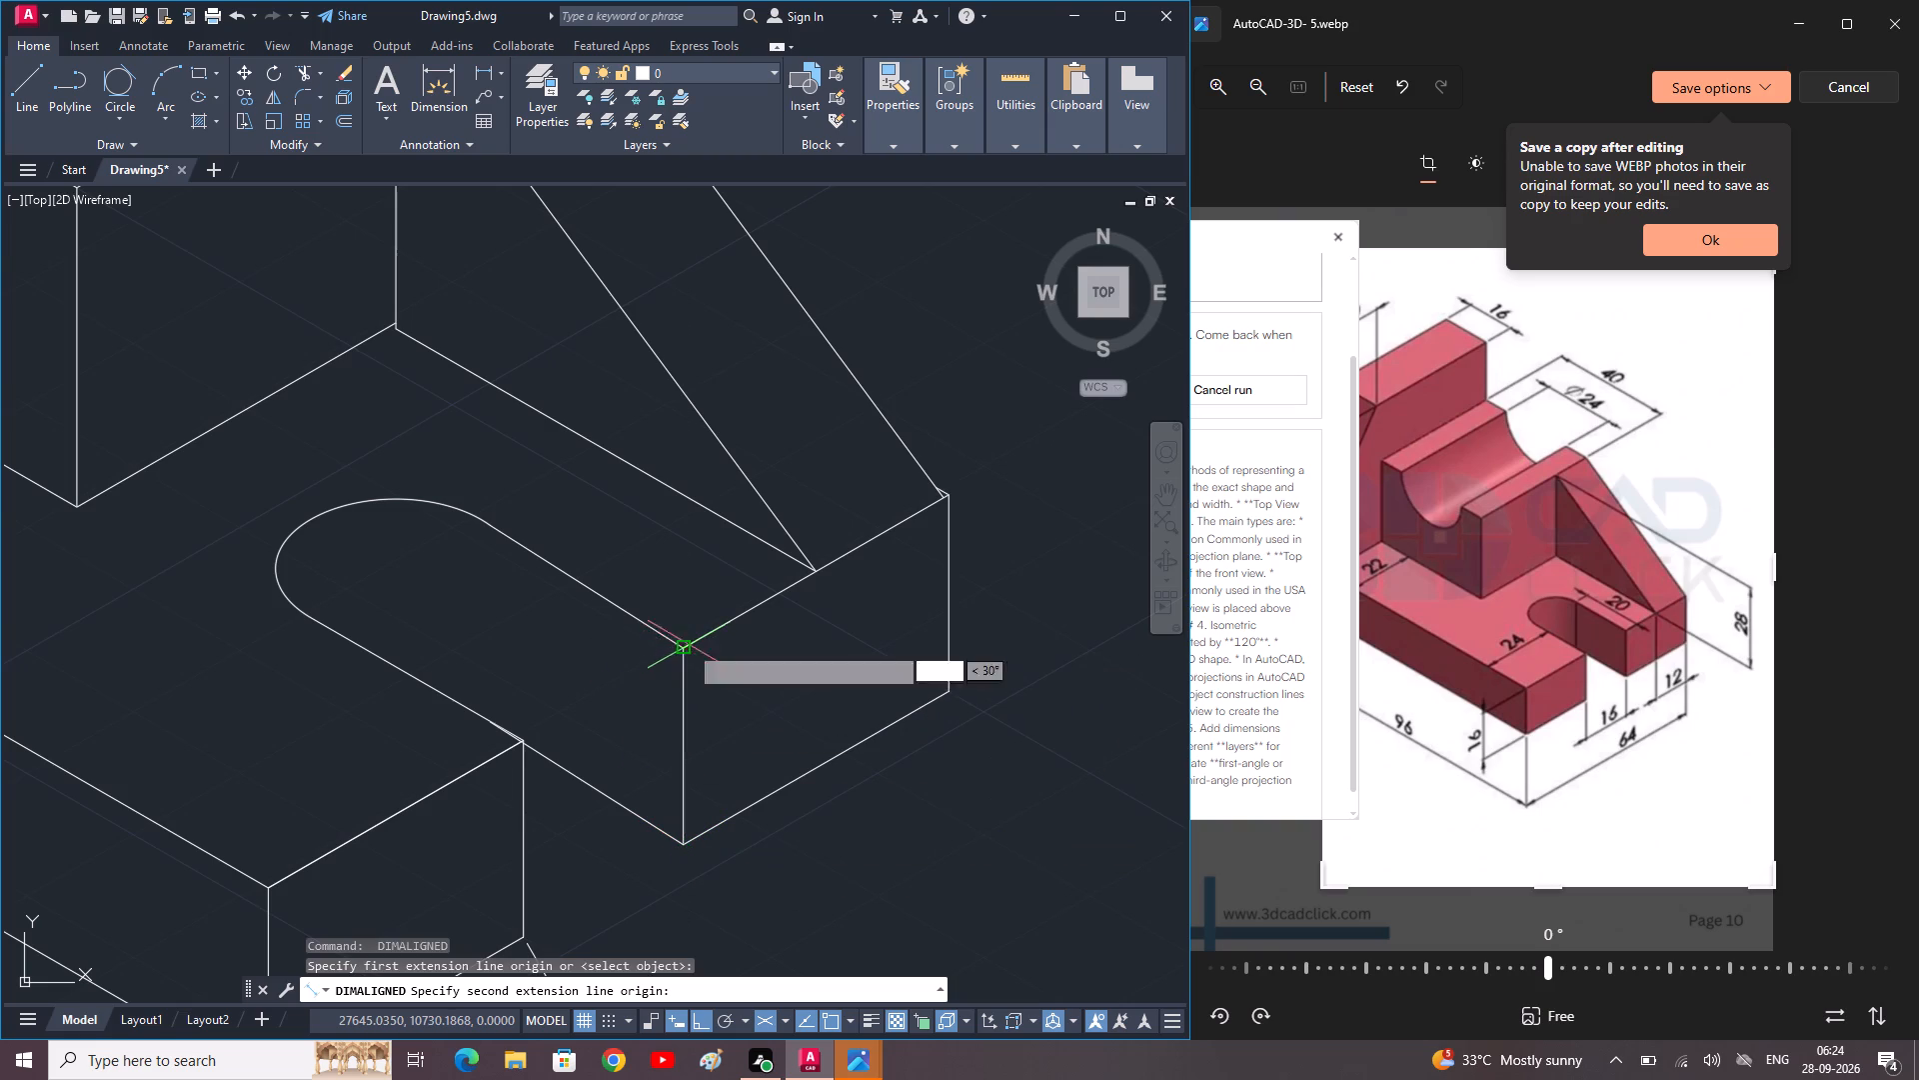
click(685, 843)
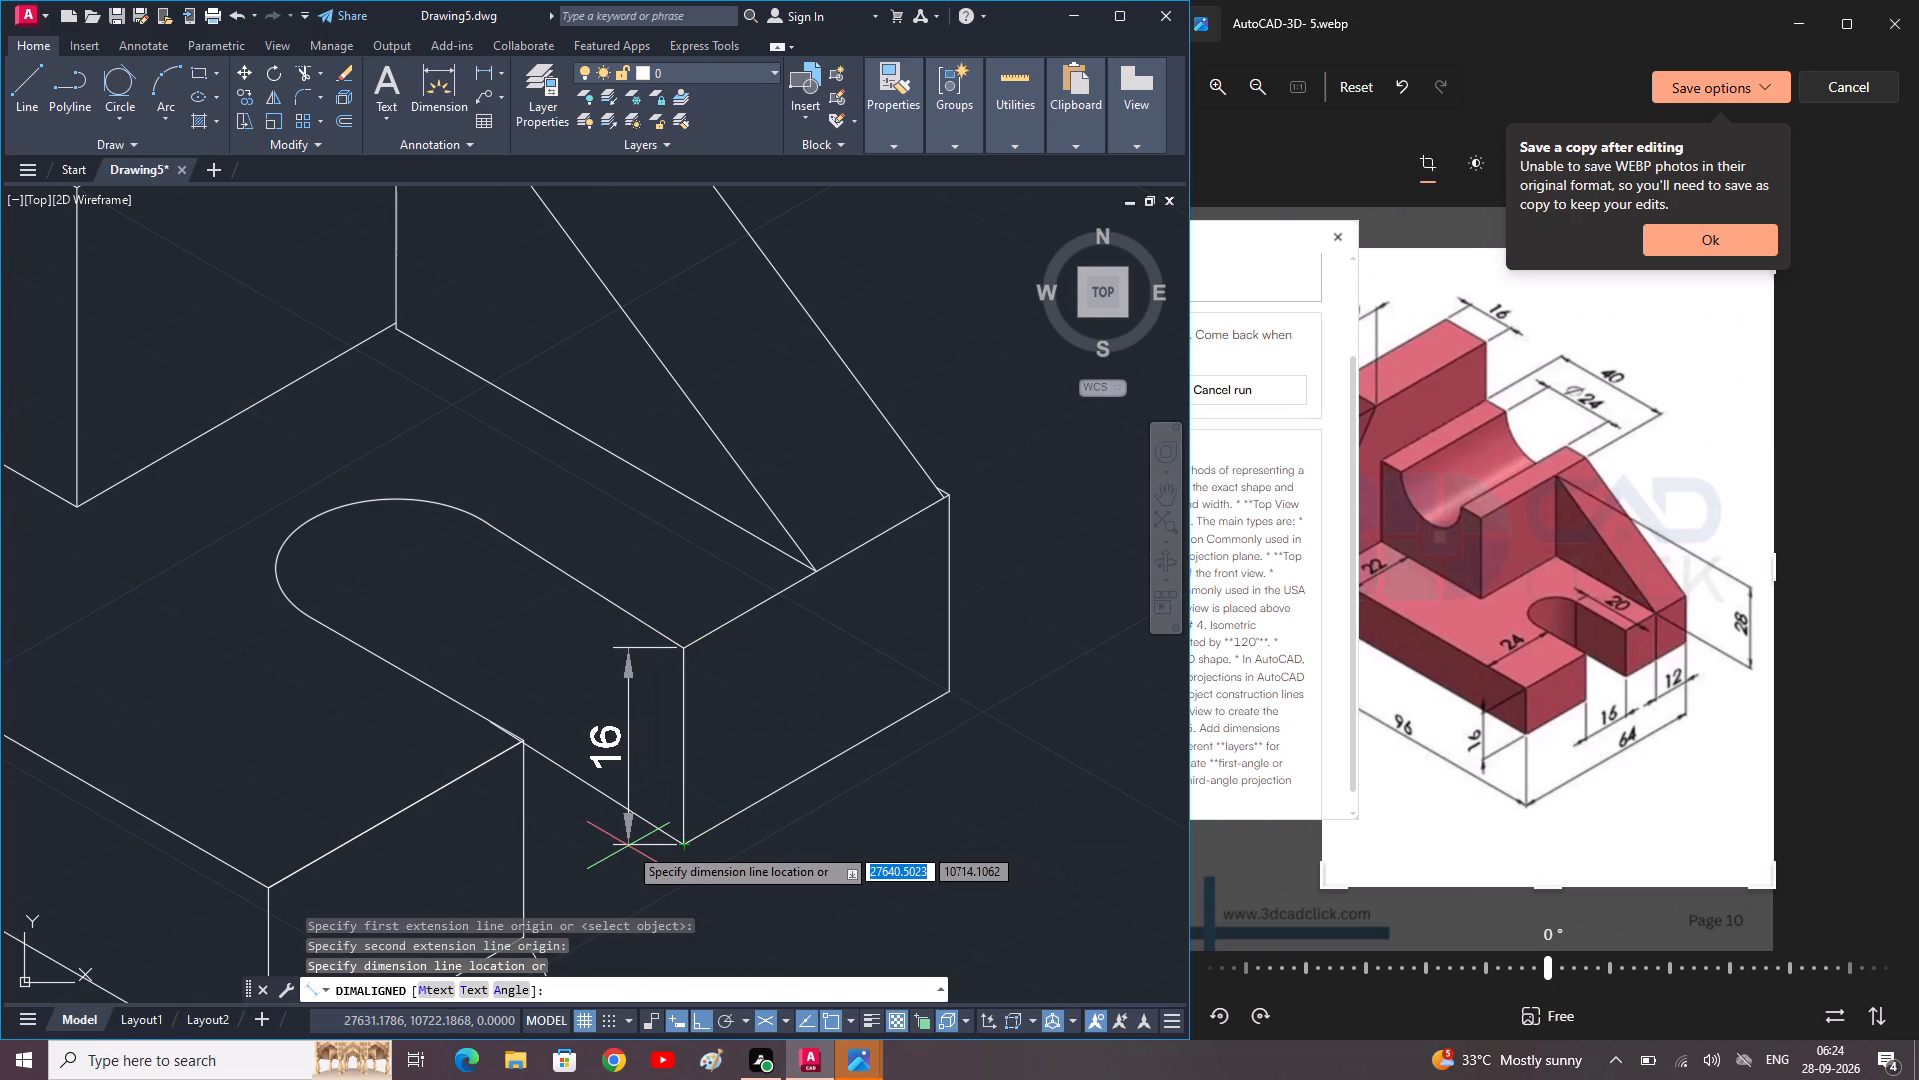
click(628, 846)
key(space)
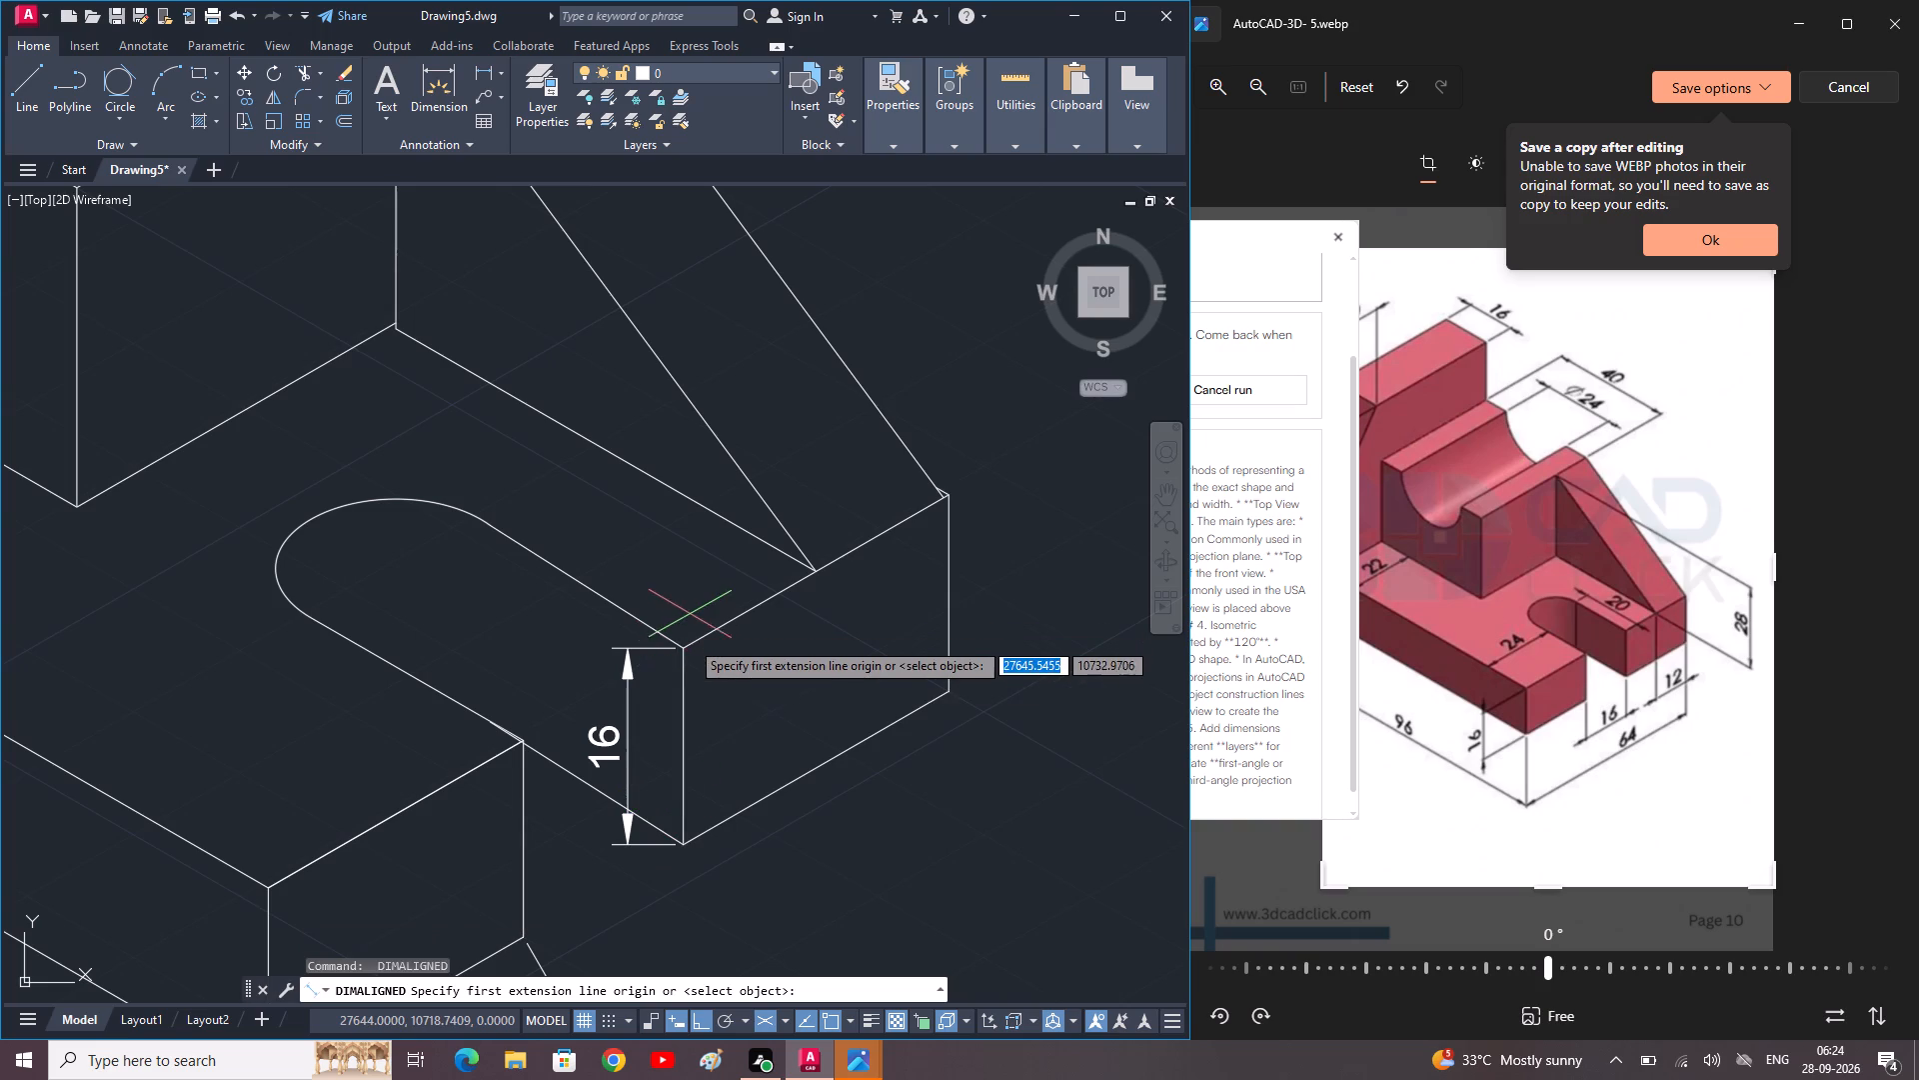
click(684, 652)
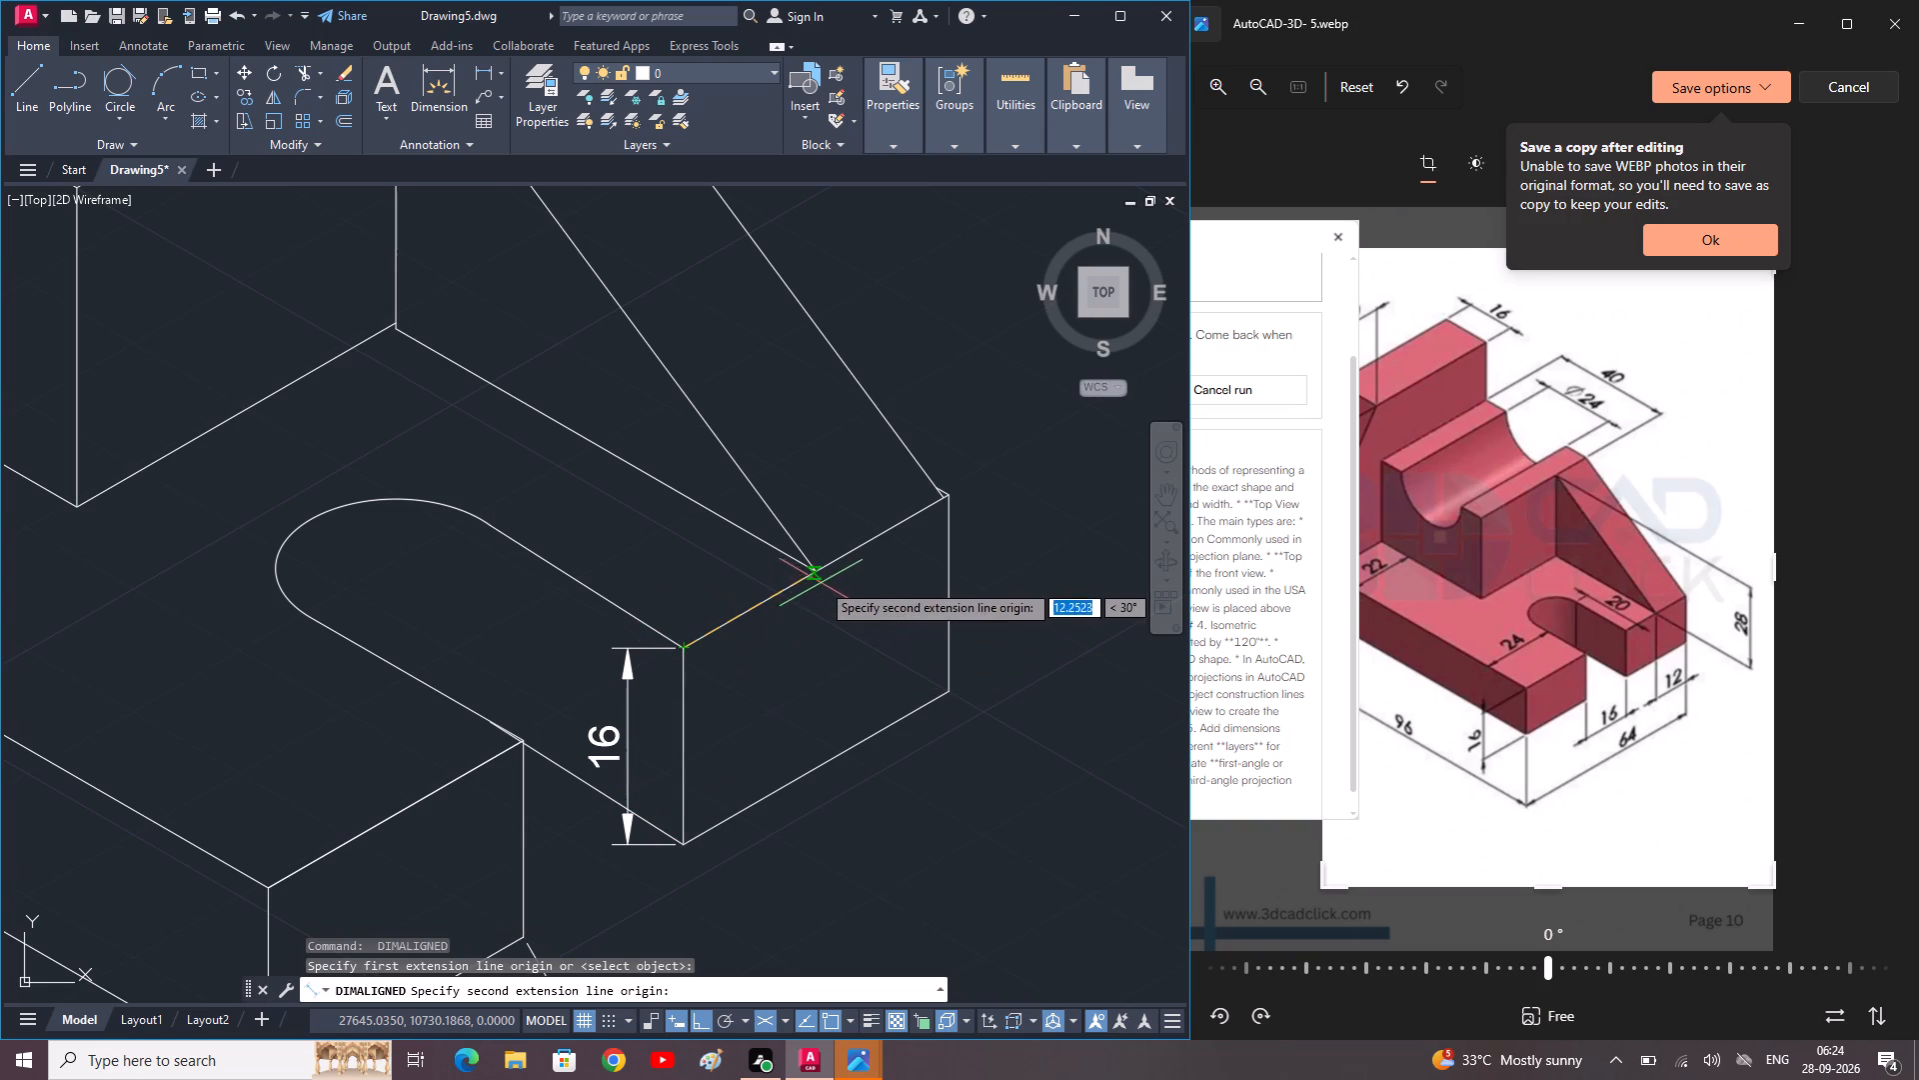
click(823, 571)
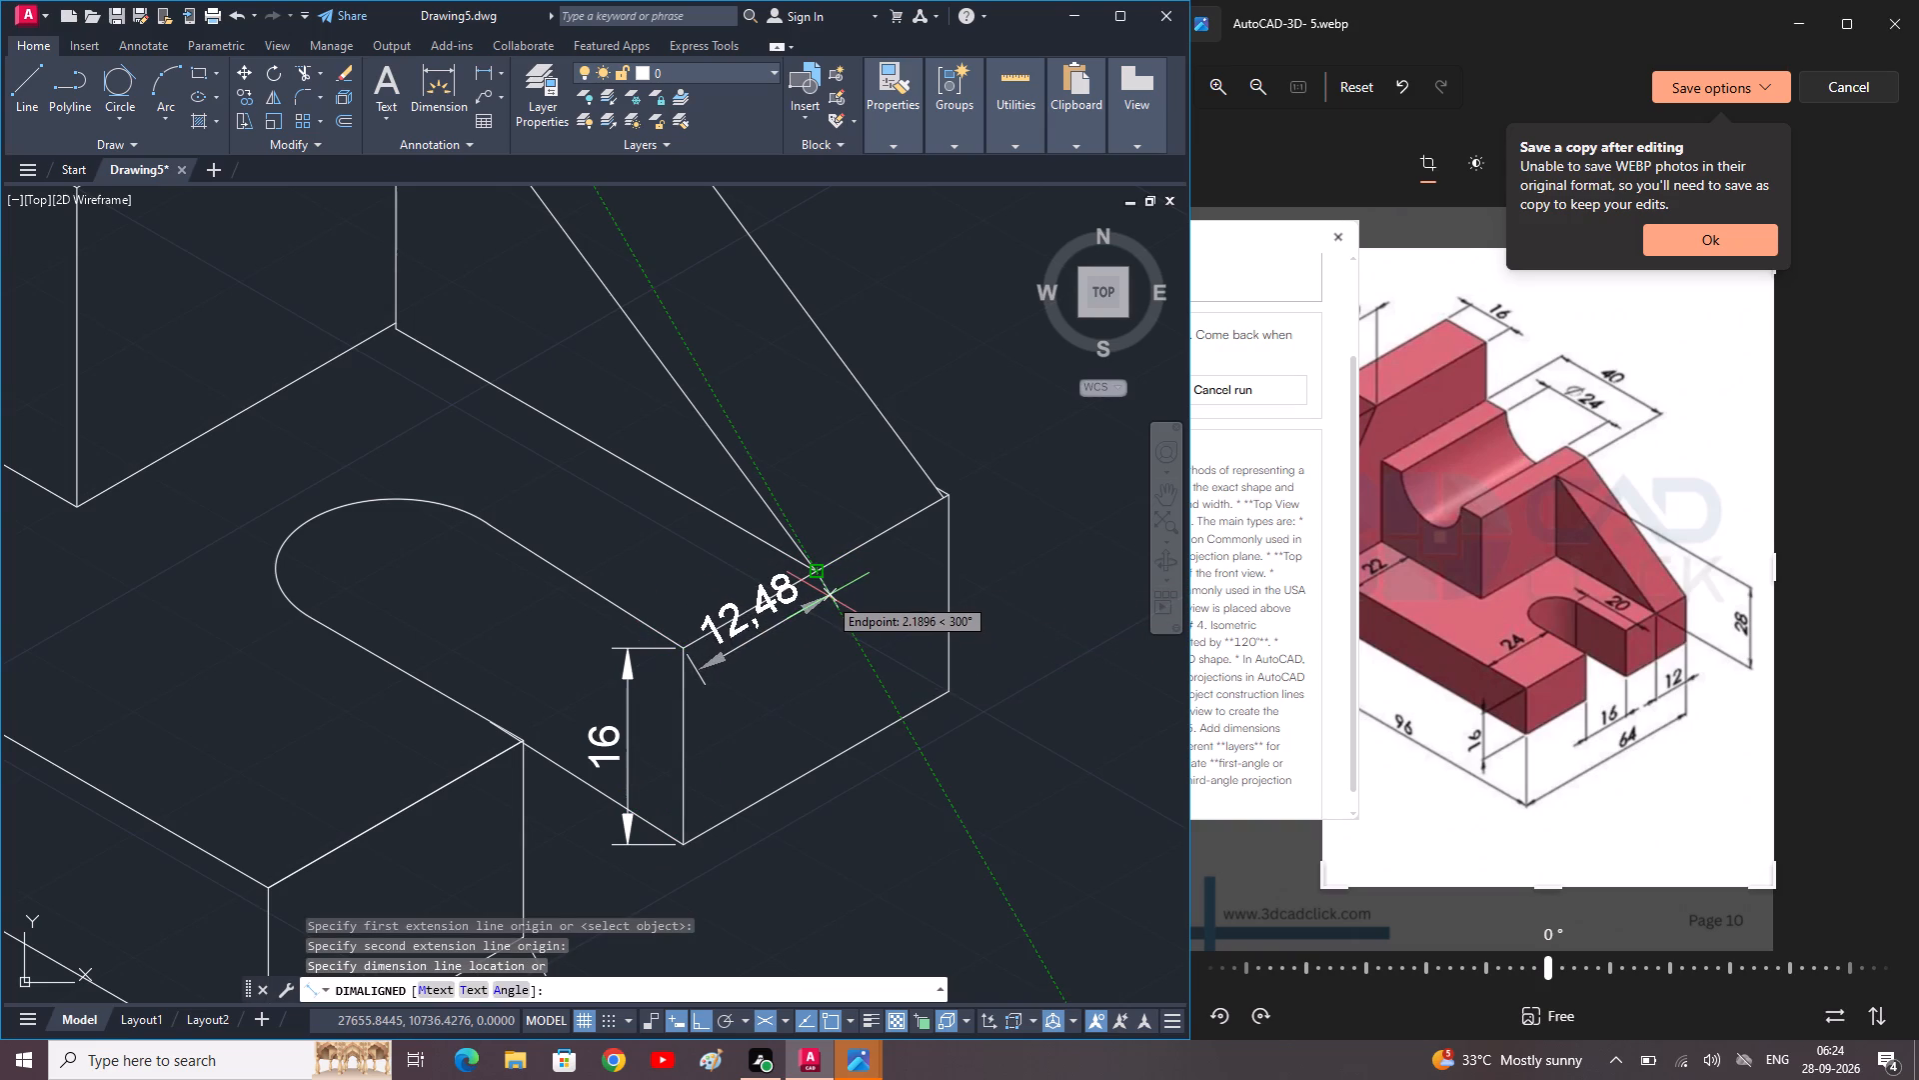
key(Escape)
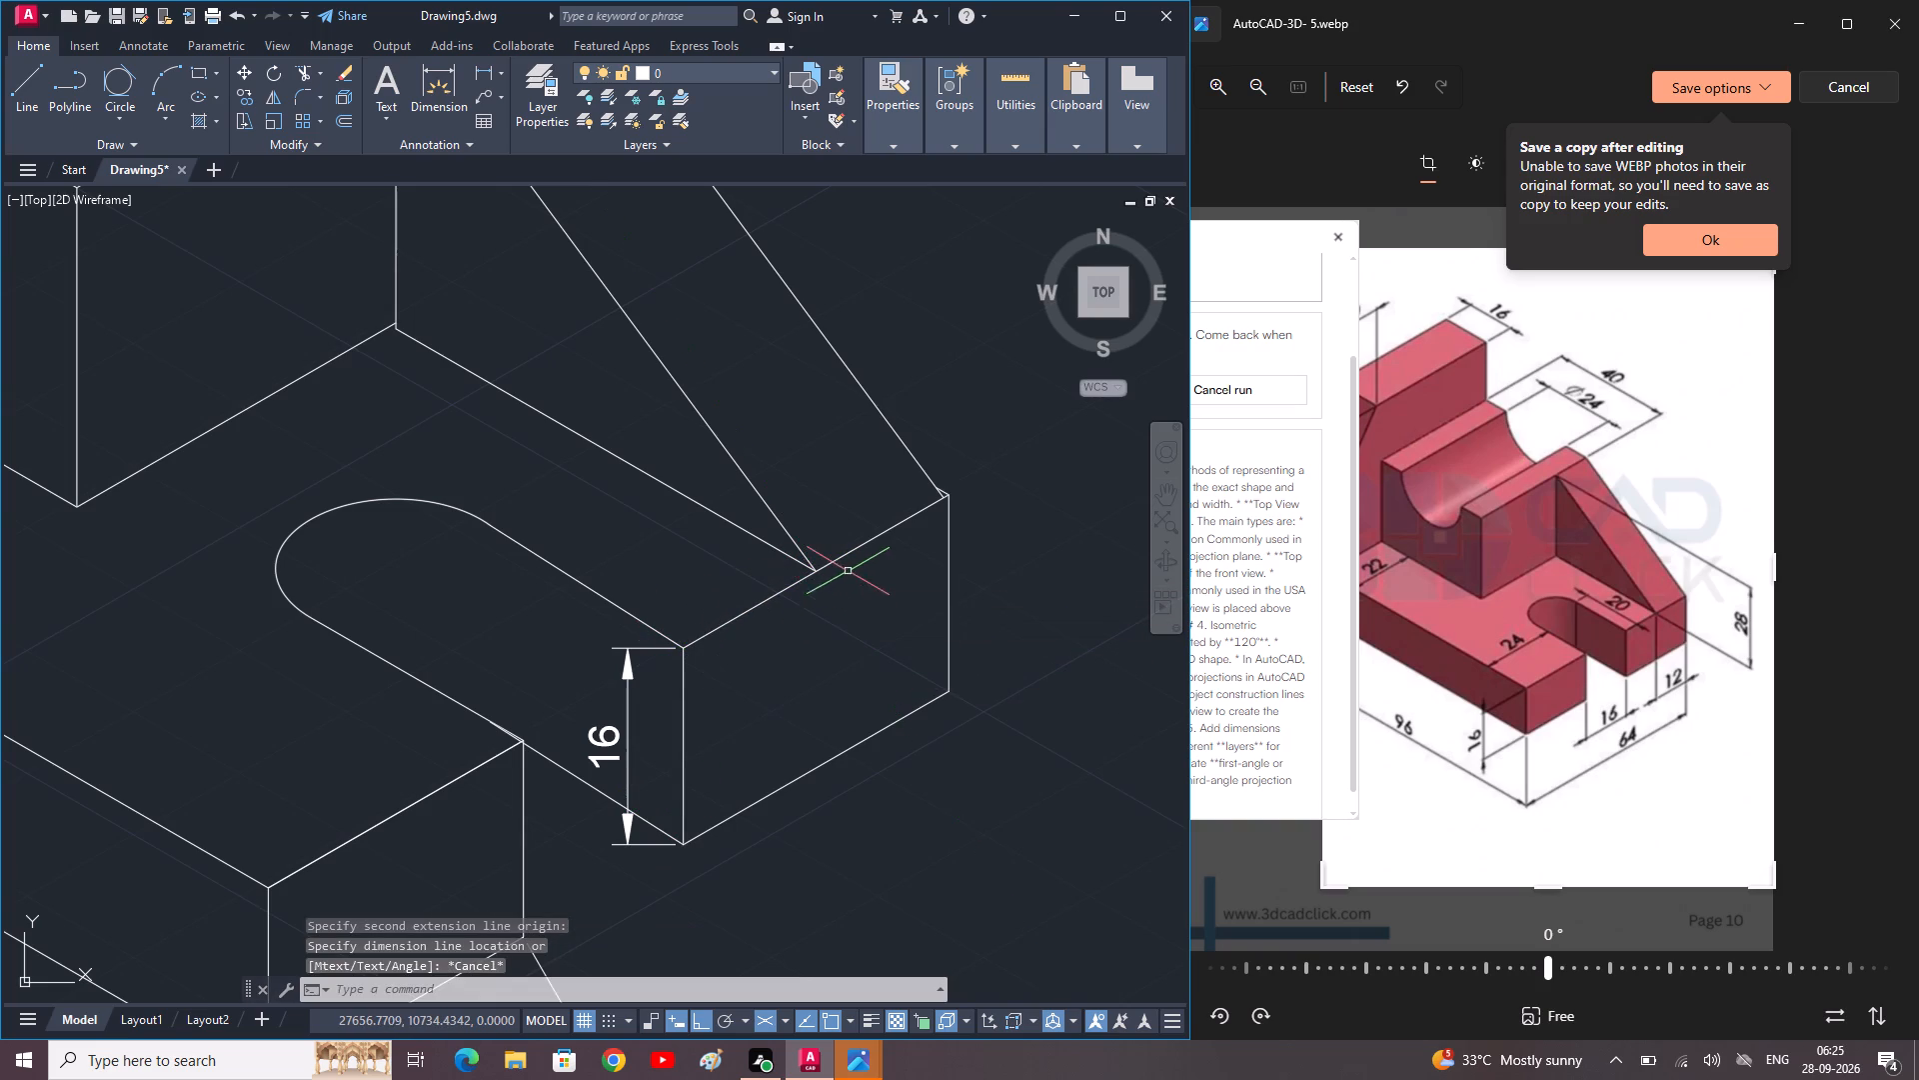
Add an aligned dimension along the end face's top edge, from the triangular rib's foot to the base's rear corner.
key(space)
click(814, 577)
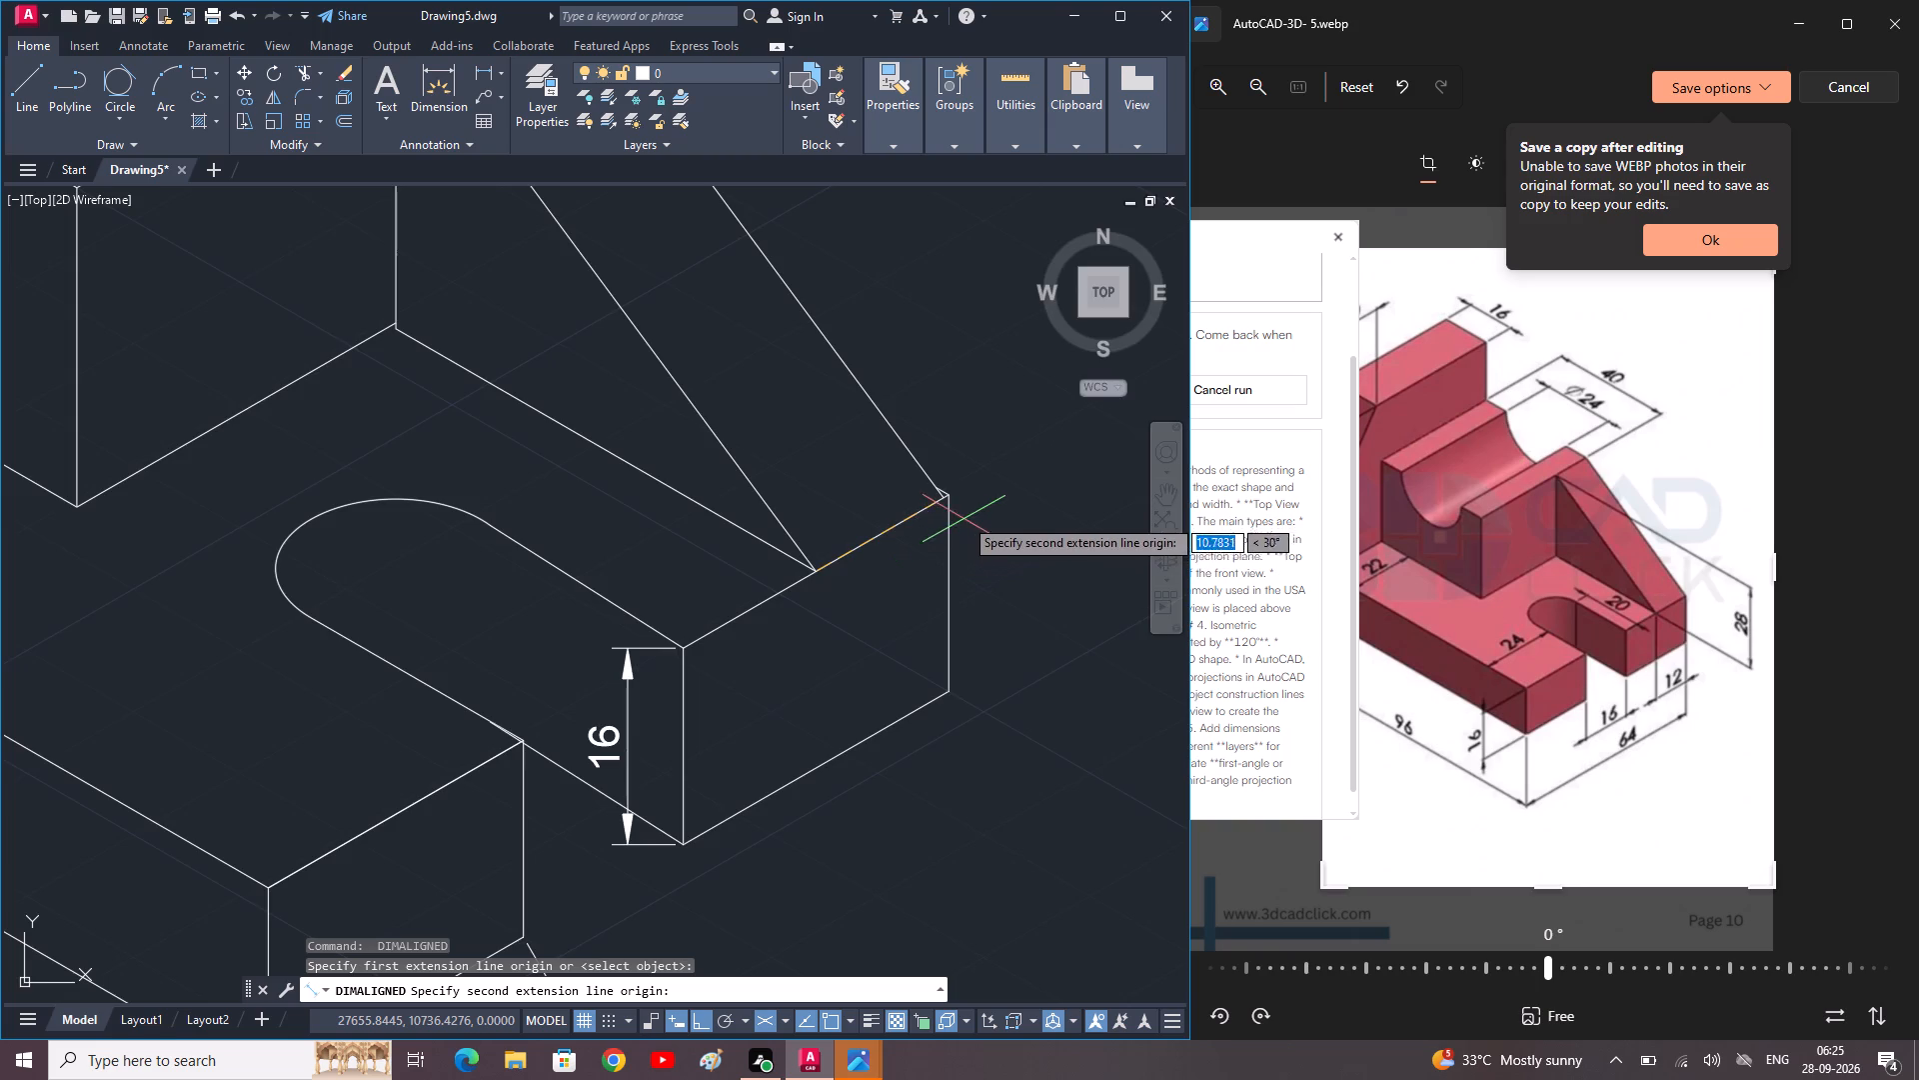
scroll(952, 498, up, 2)
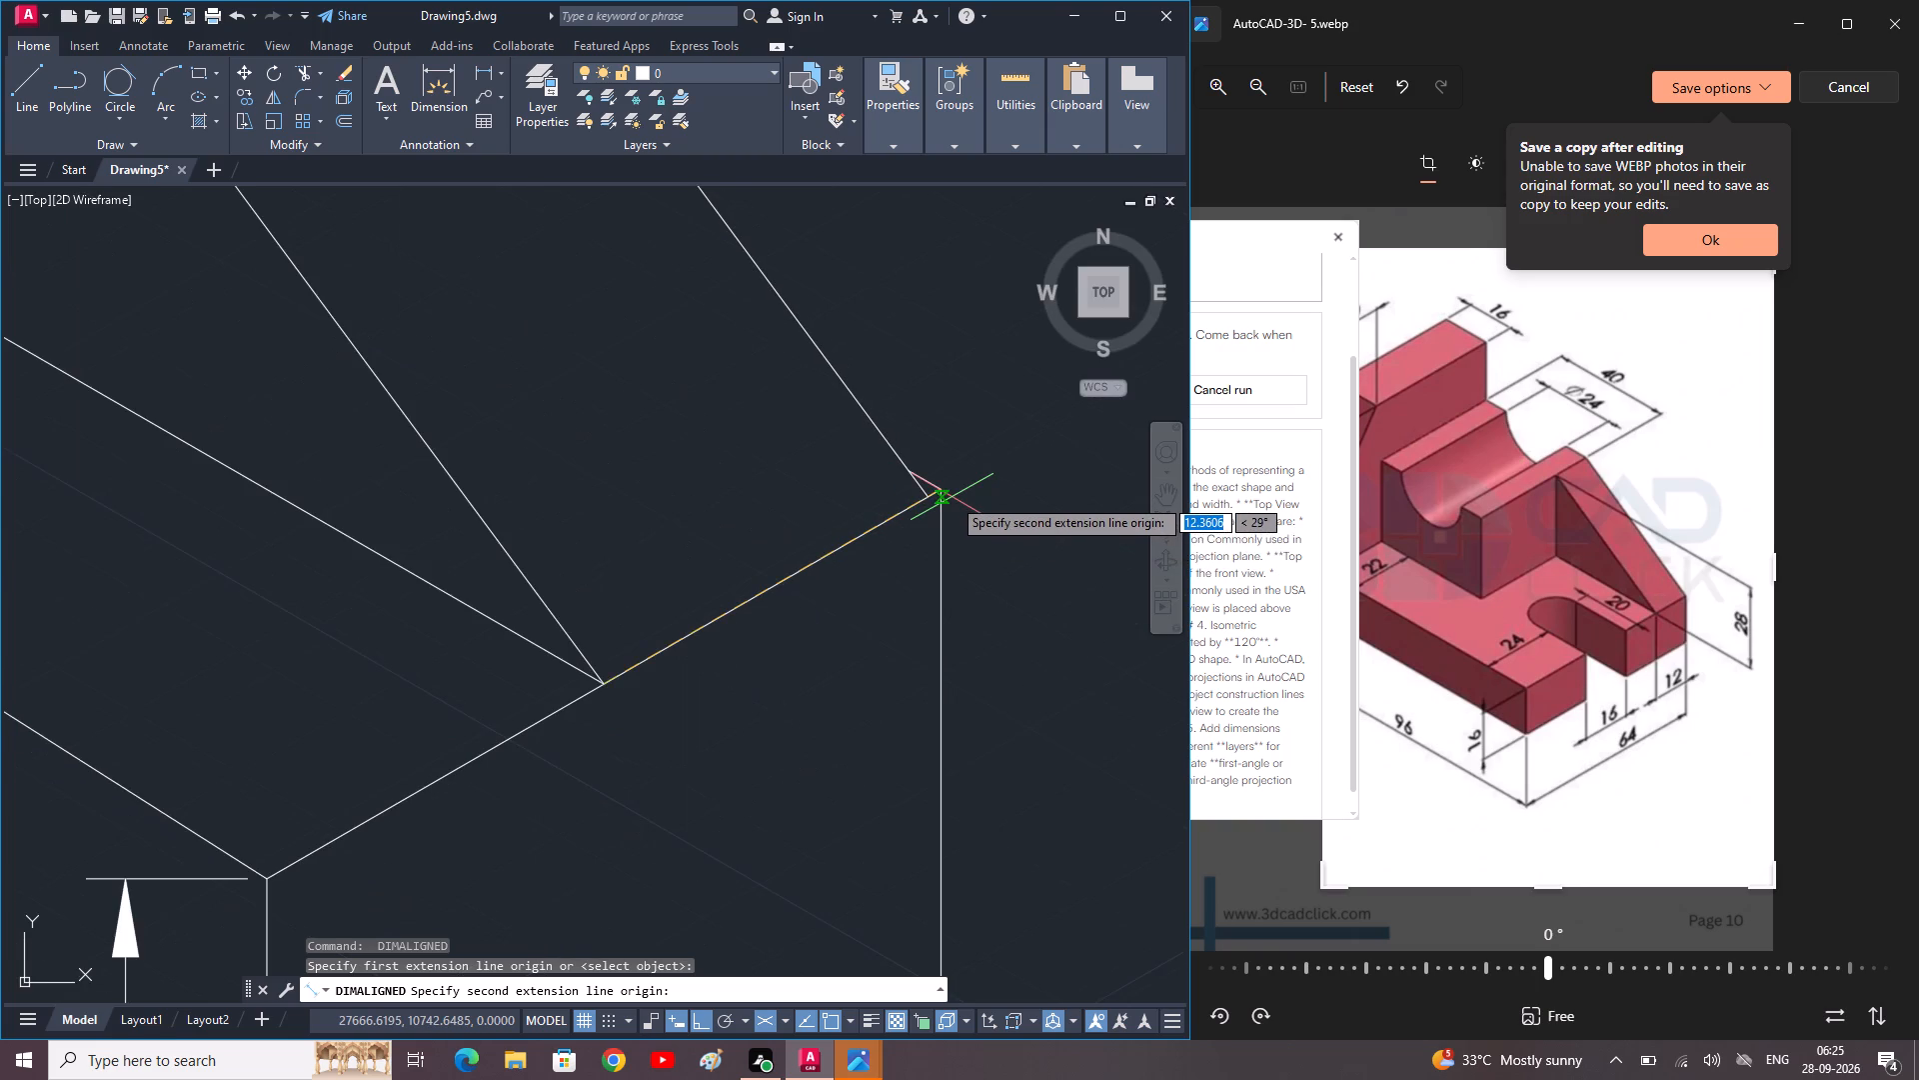
scroll(952, 497, up, 1)
click(938, 482)
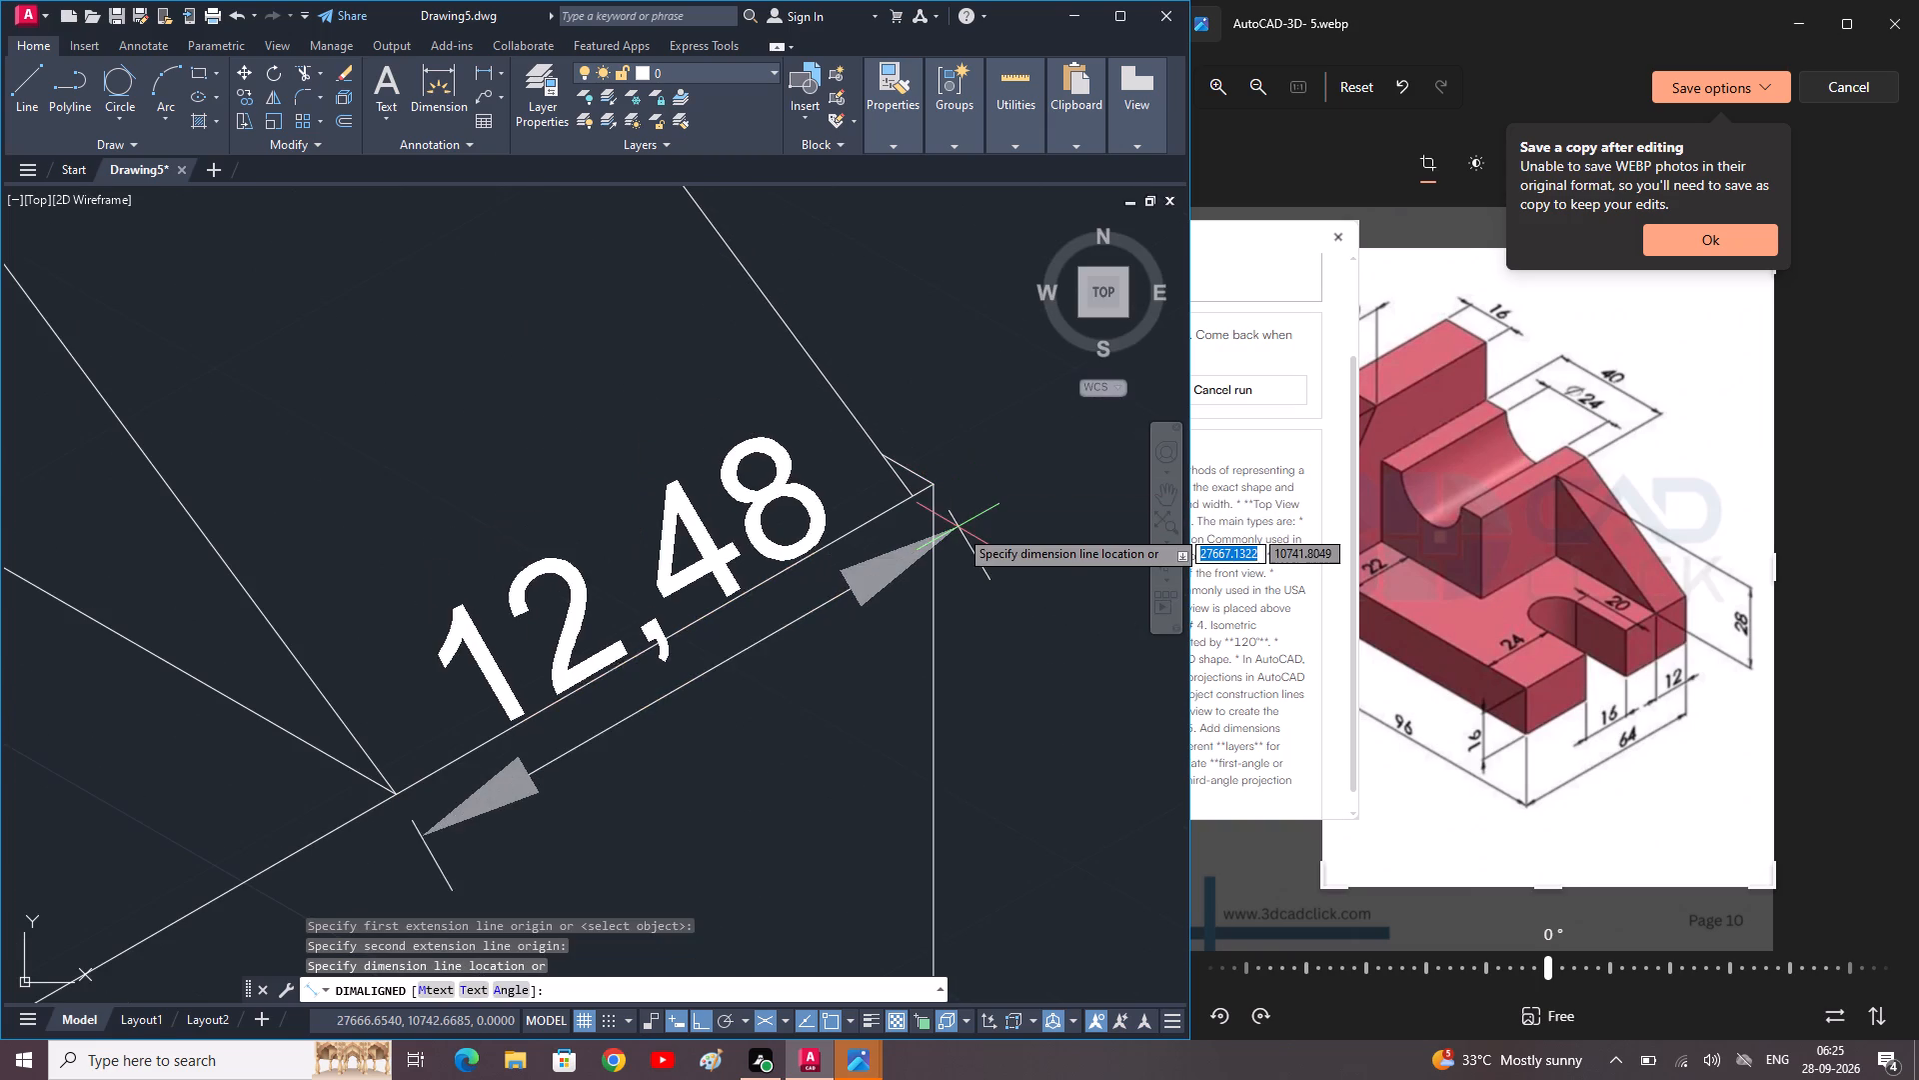
middle_drag(987, 575, 996, 424)
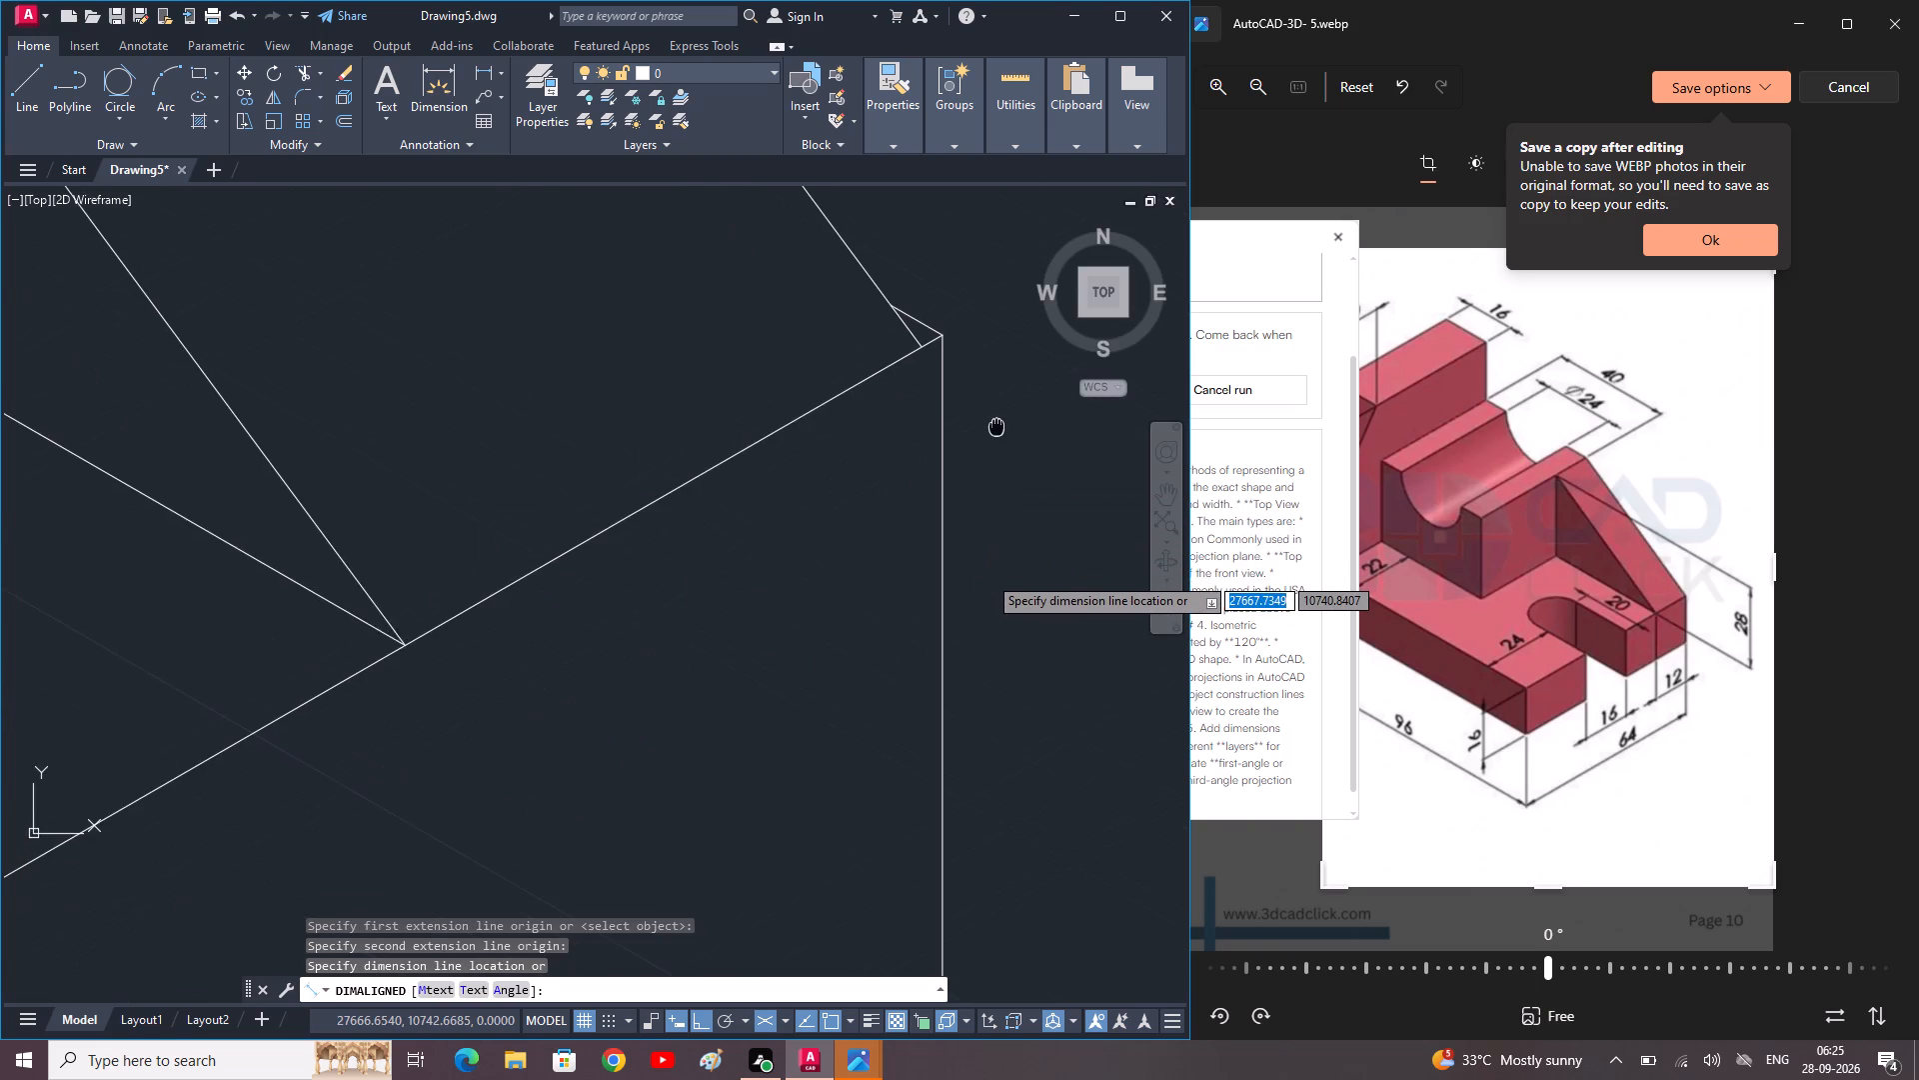
middle_drag(996, 424, 996, 426)
click(1078, 609)
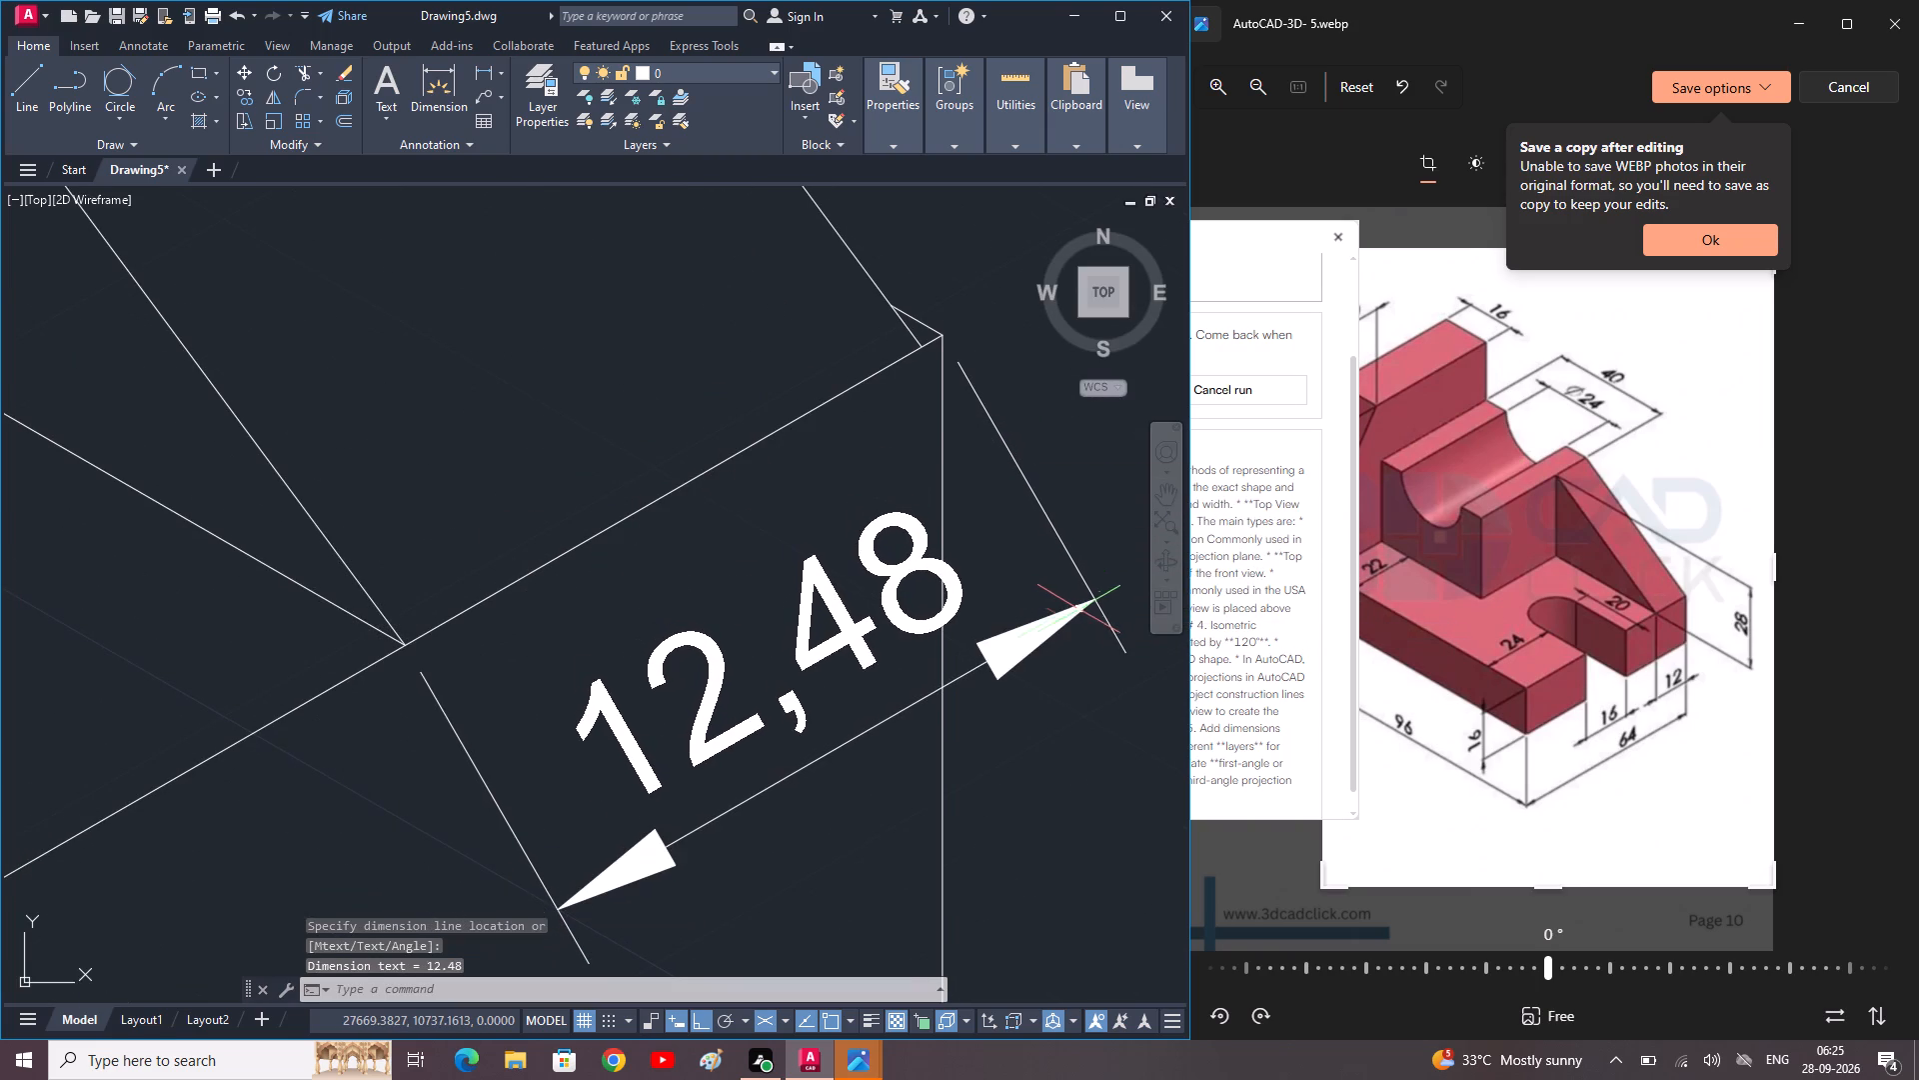
Add an aligned dimension for the base's full width along the bottom of its slotted end, offset outside the existing 24 dimension.
key(Escape)
scroll(1052, 602, down, 3)
middle_drag(1051, 662, 1043, 660)
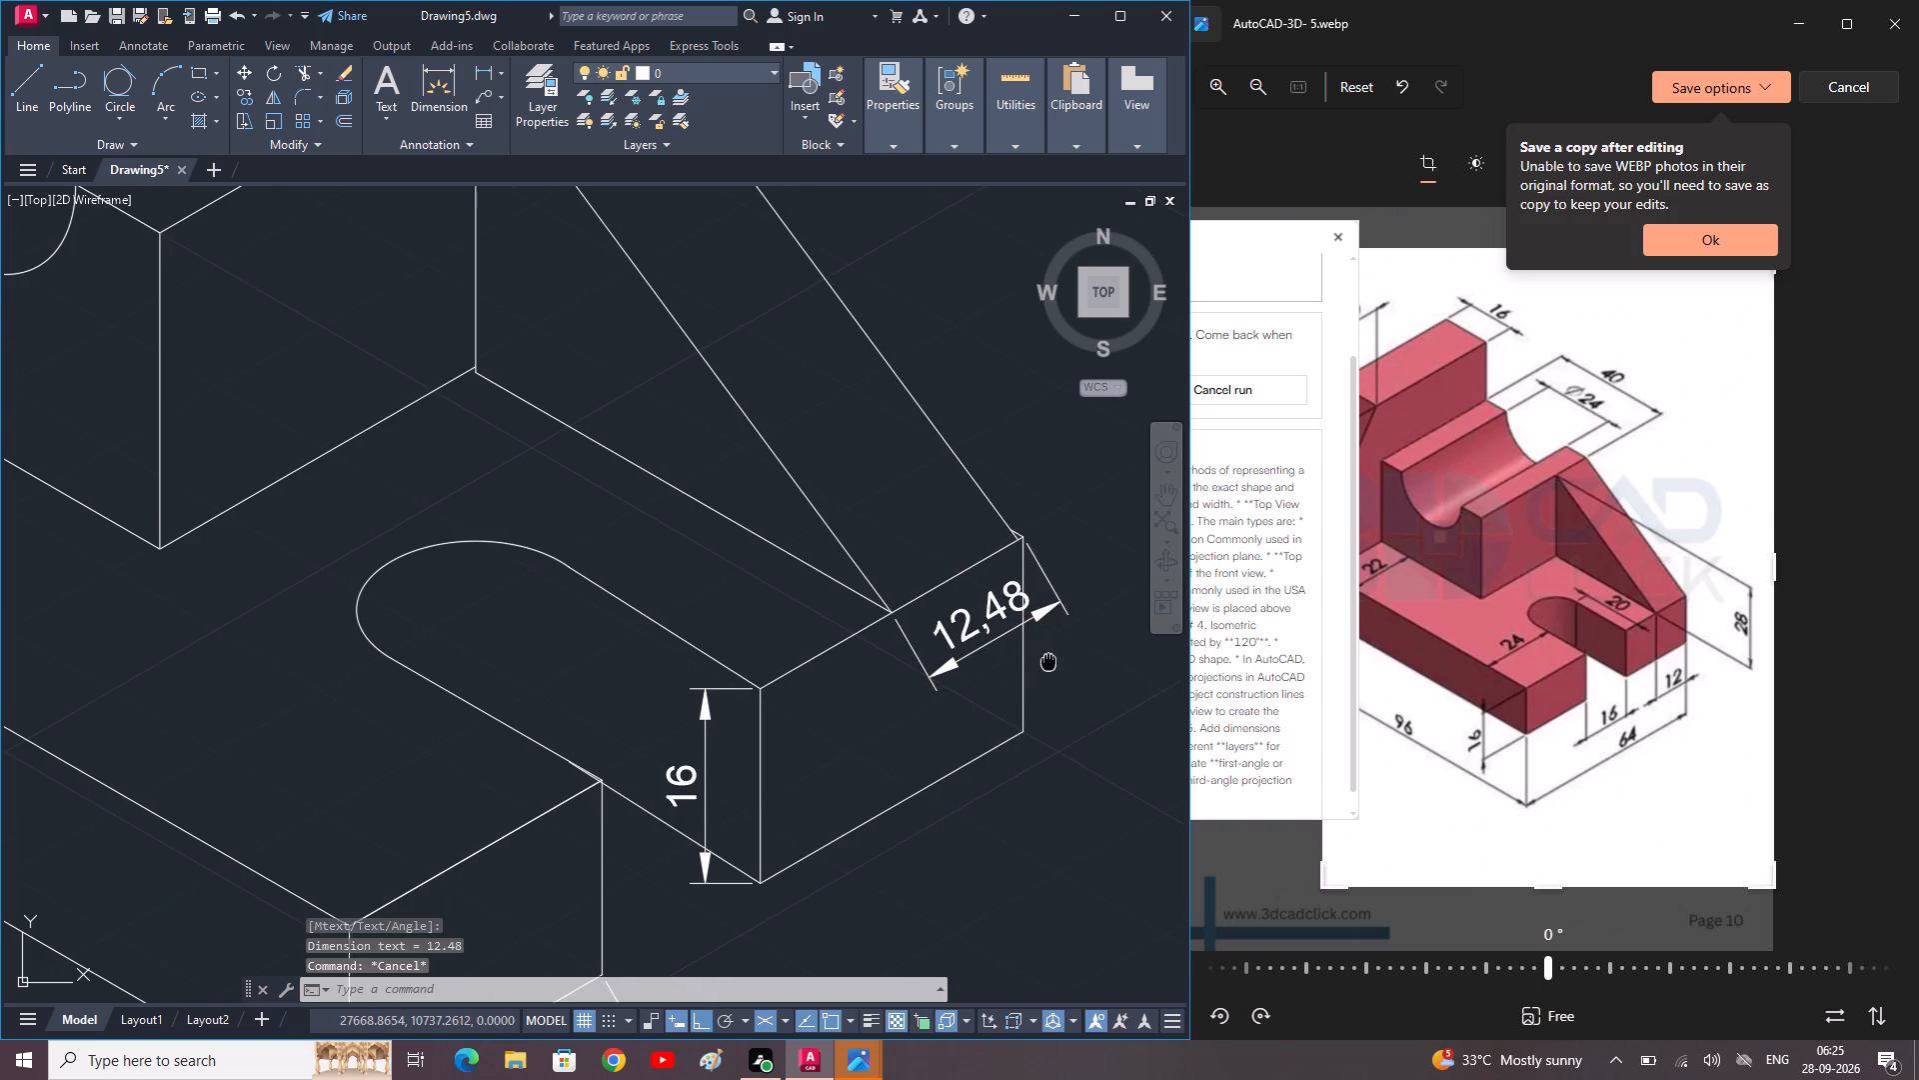
middle_drag(1043, 660, 964, 592)
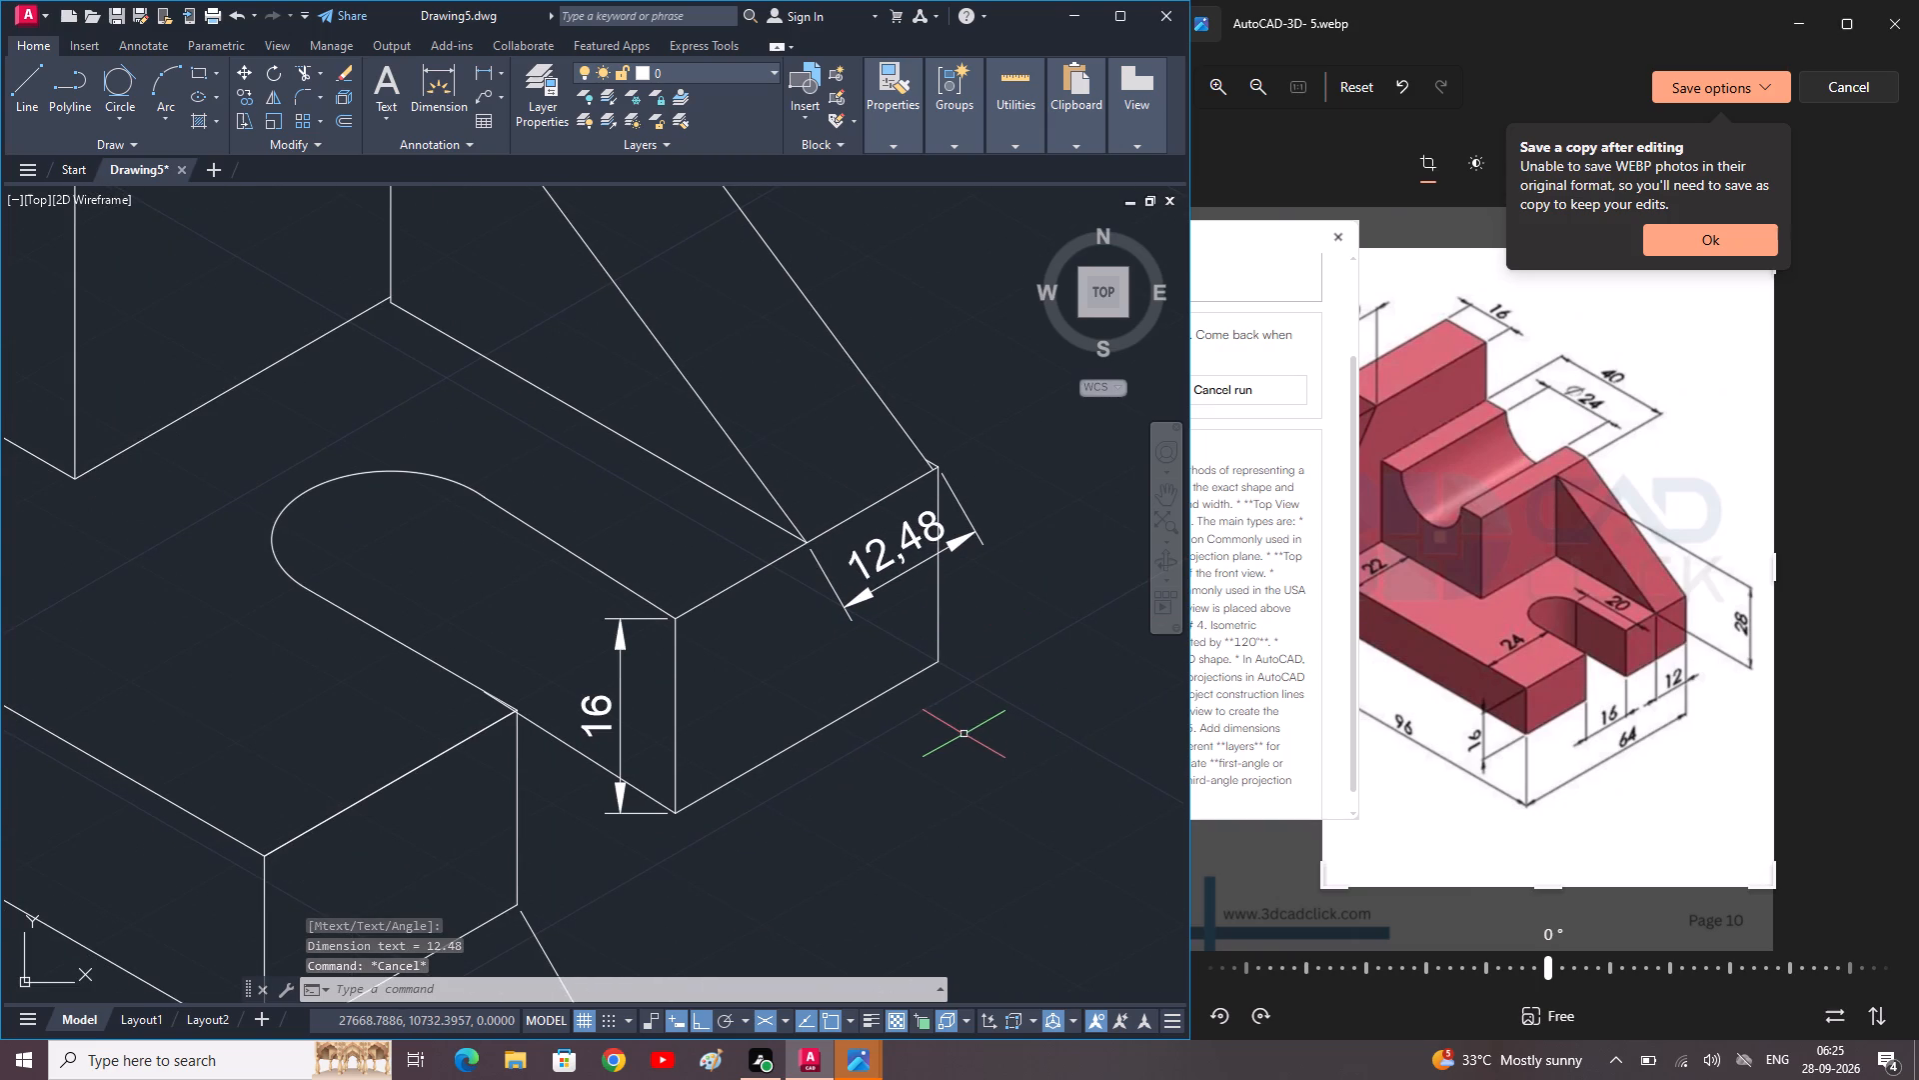
key(space)
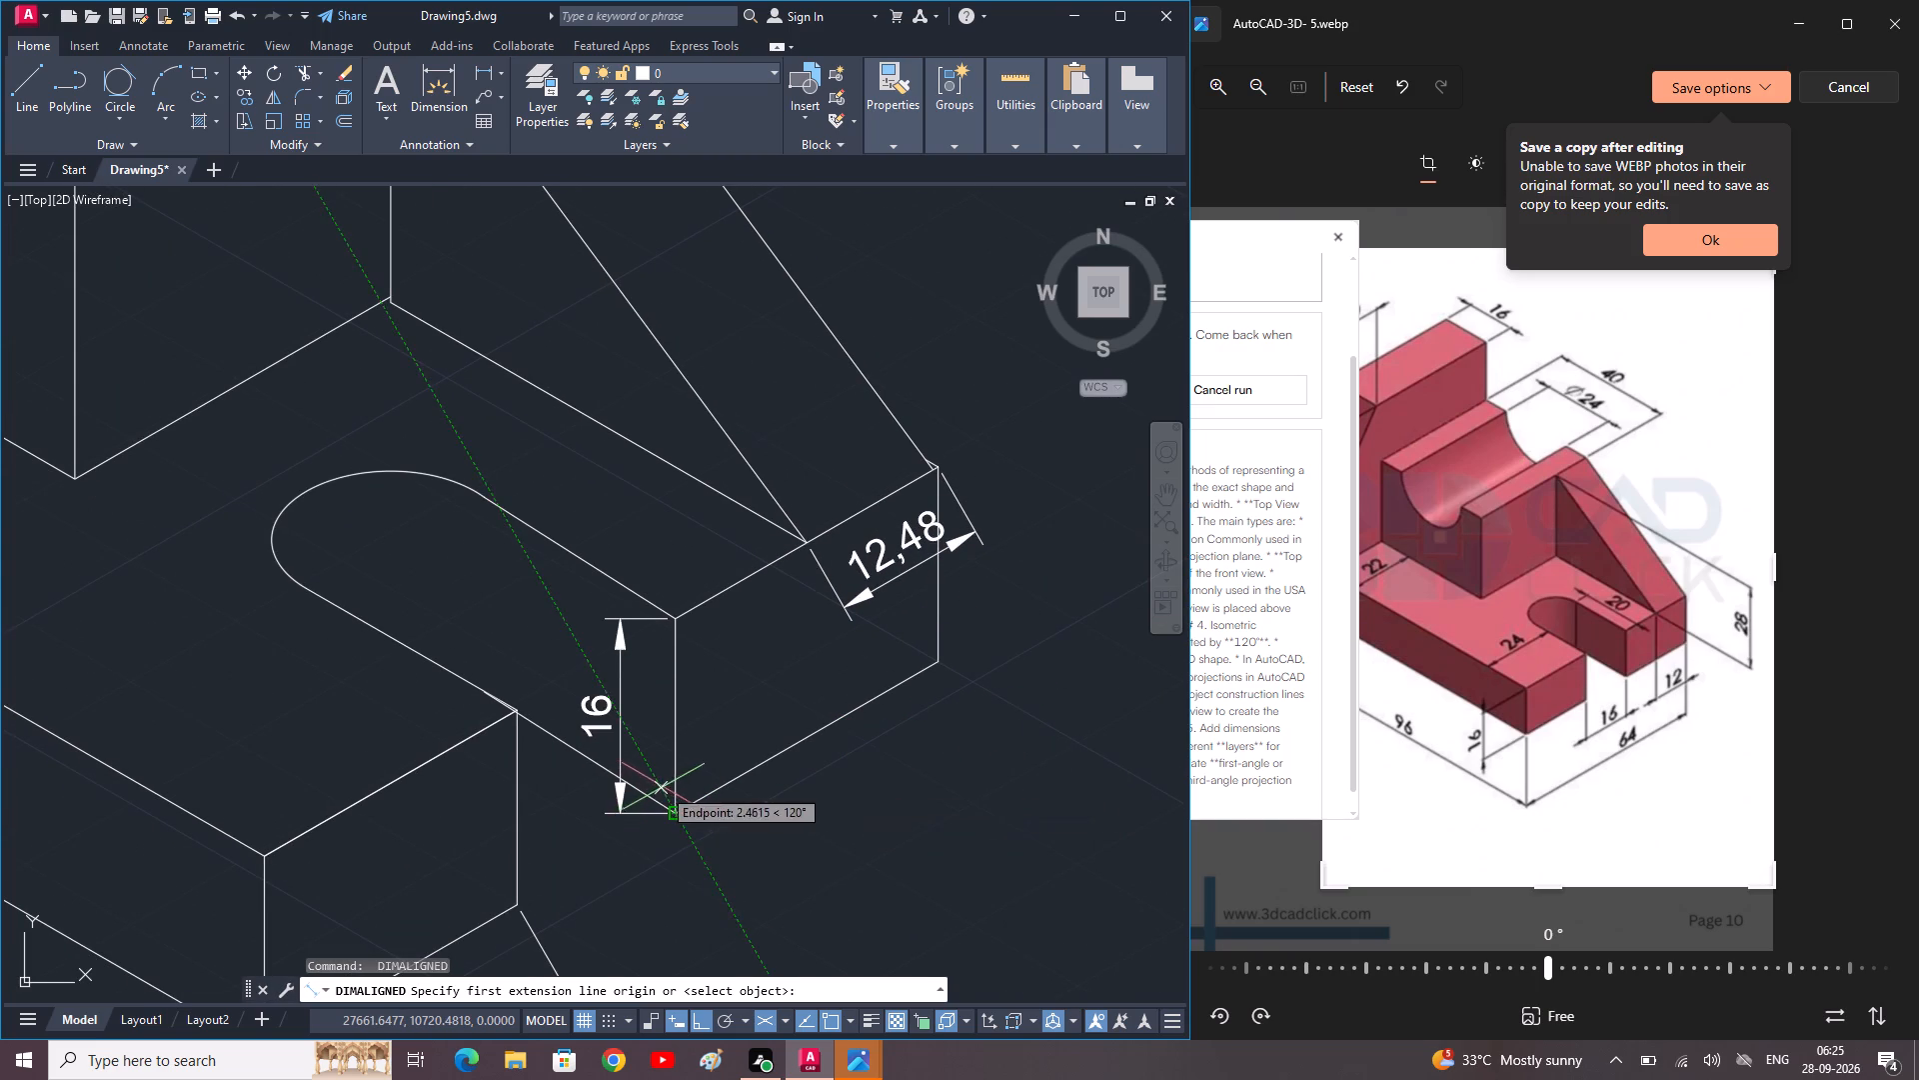
middle_drag(664, 787, 965, 539)
scroll(790, 730, down, 2)
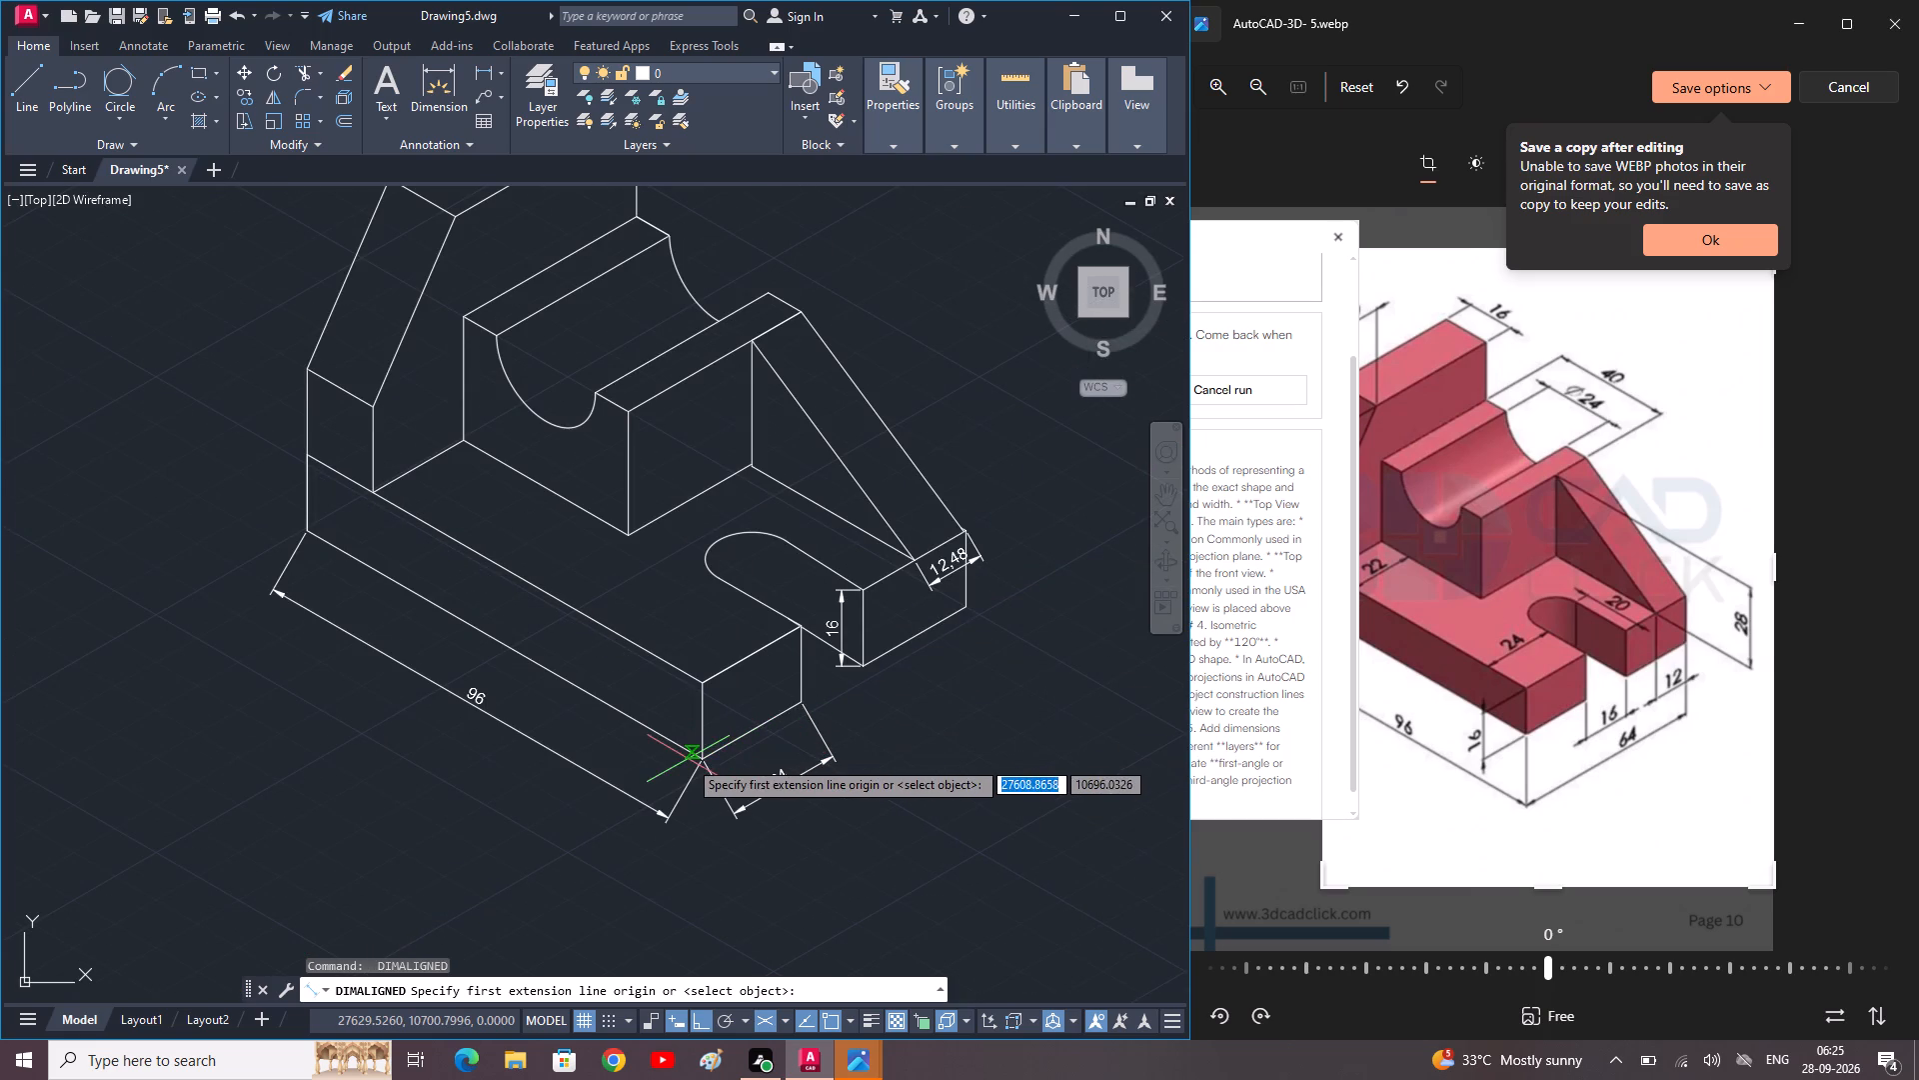
click(702, 762)
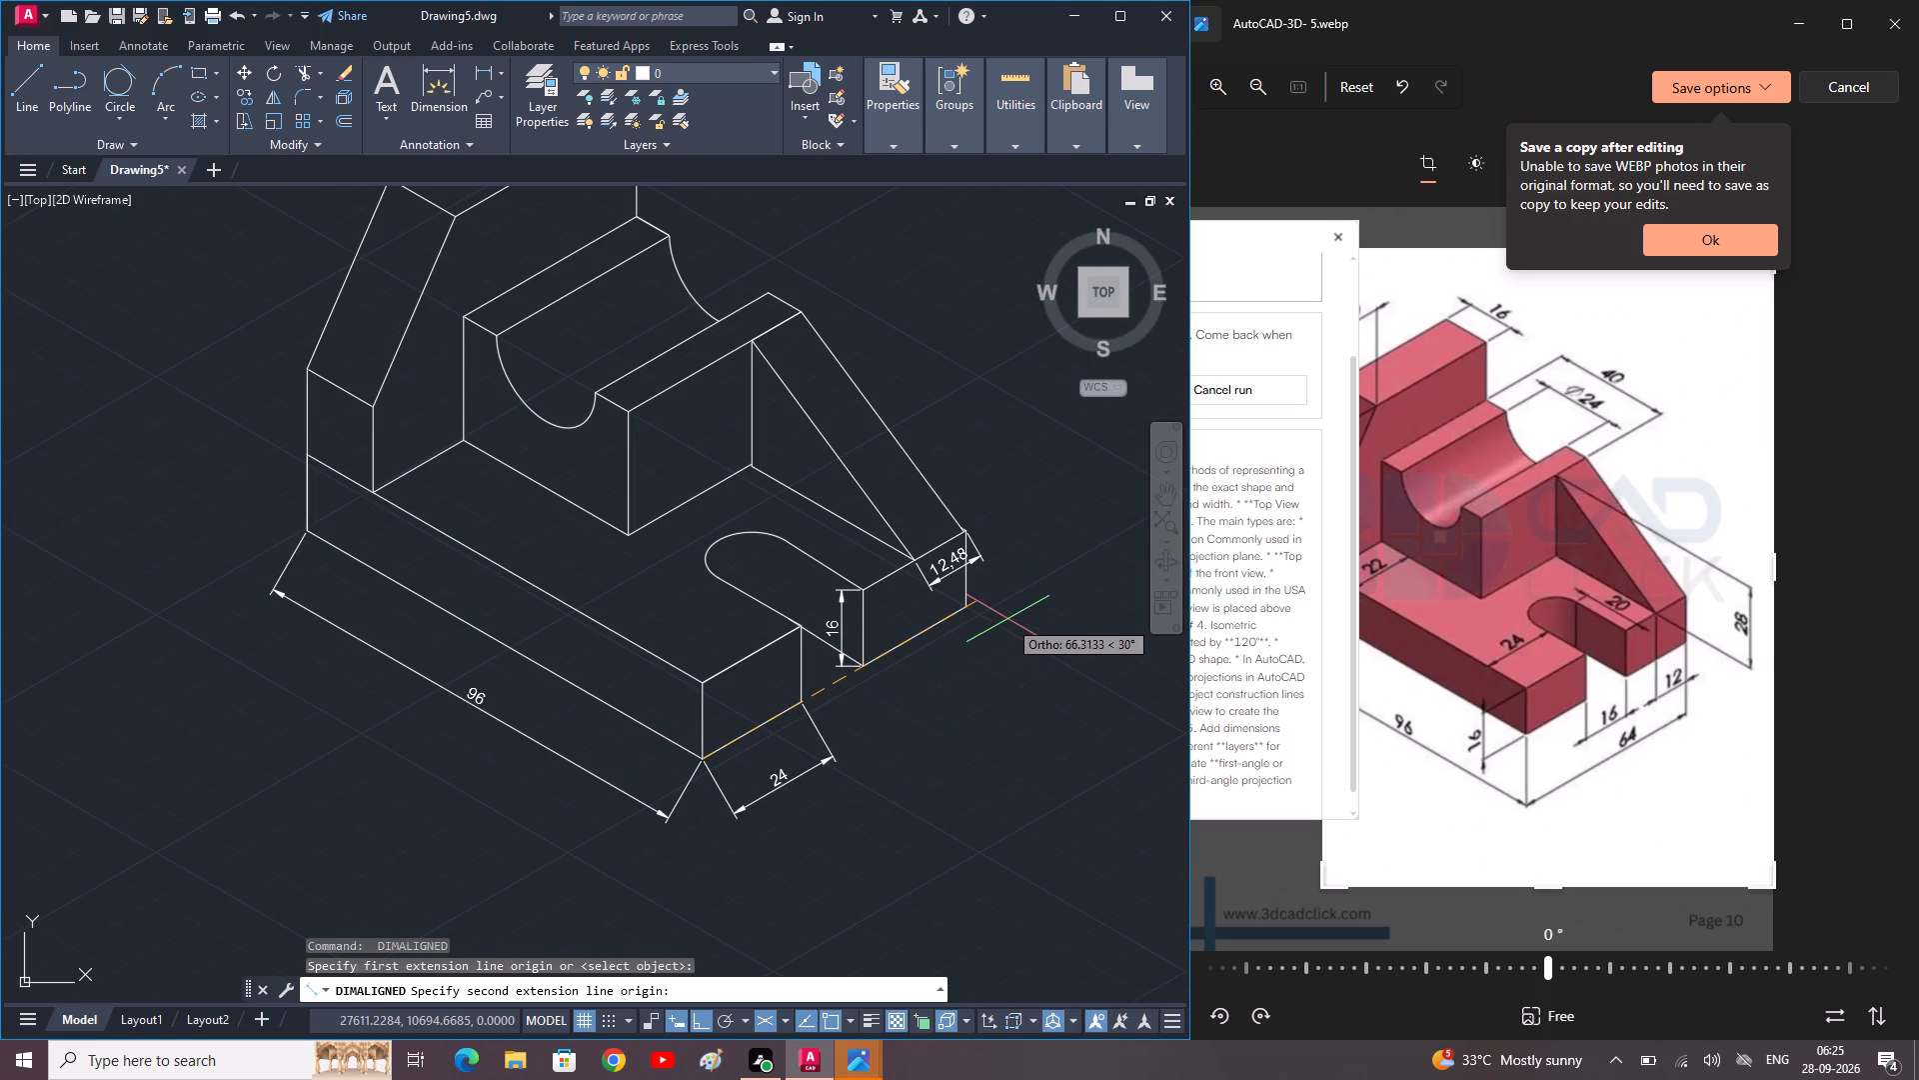
scroll(983, 611, up, 3)
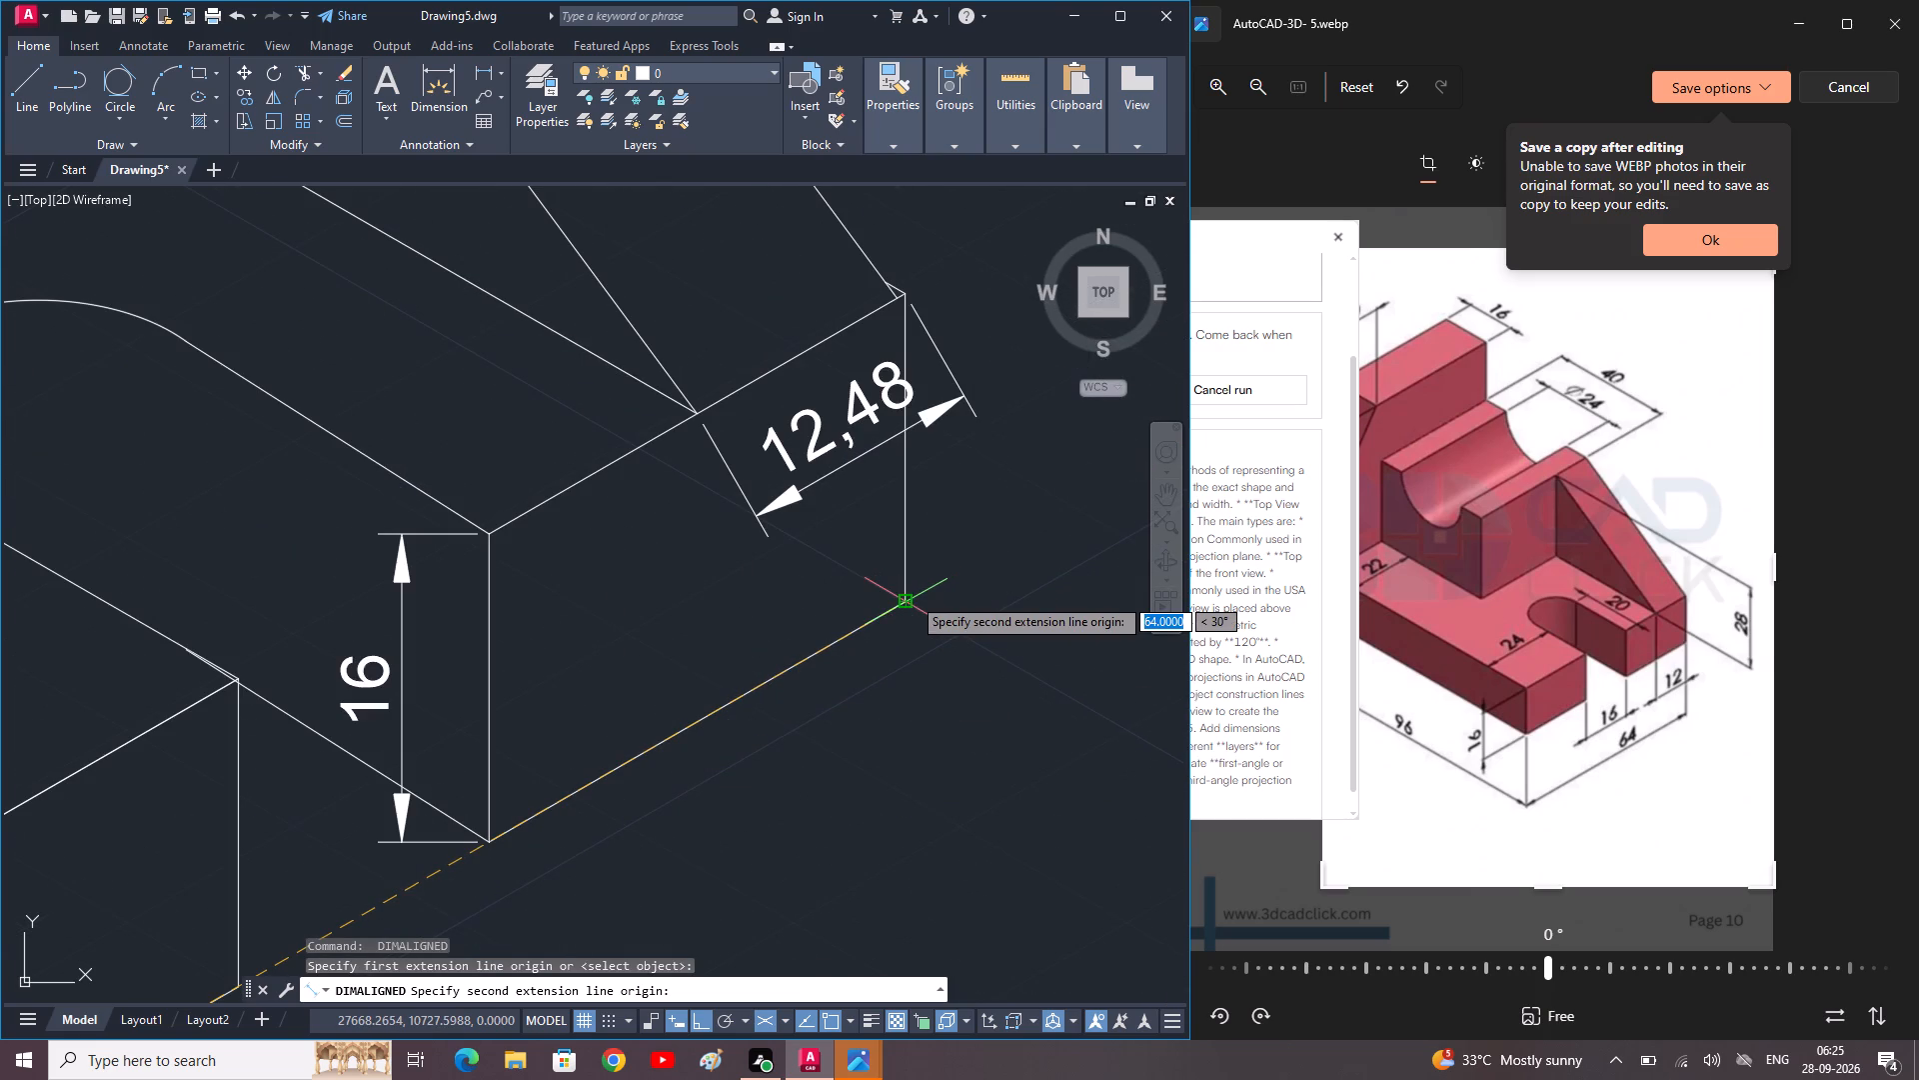
click(912, 596)
scroll(923, 612, down, 3)
middle_click(952, 721)
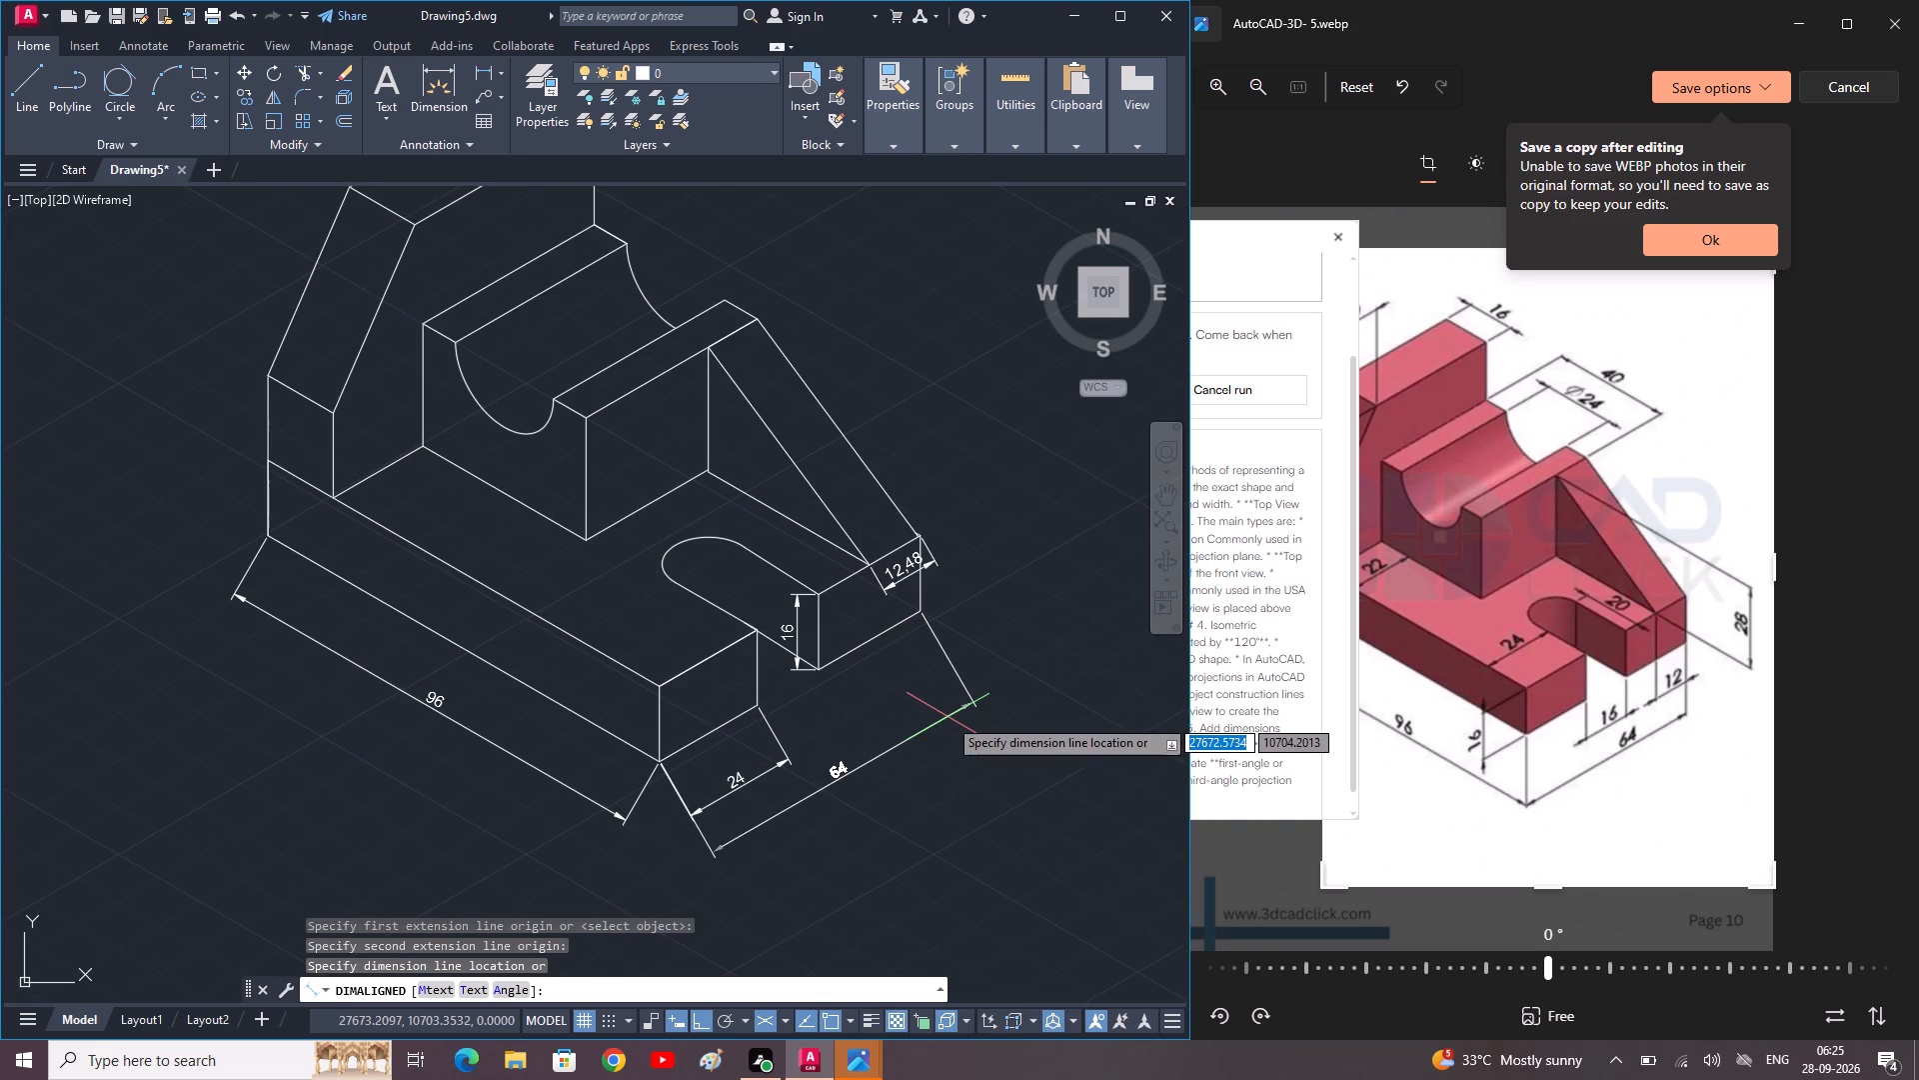
click(947, 717)
Add an aligned dimension across the triangular rib's thickness at its top, where it meets the grooved block.
scroll(882, 713, down, 2)
middle_drag(828, 720, 869, 755)
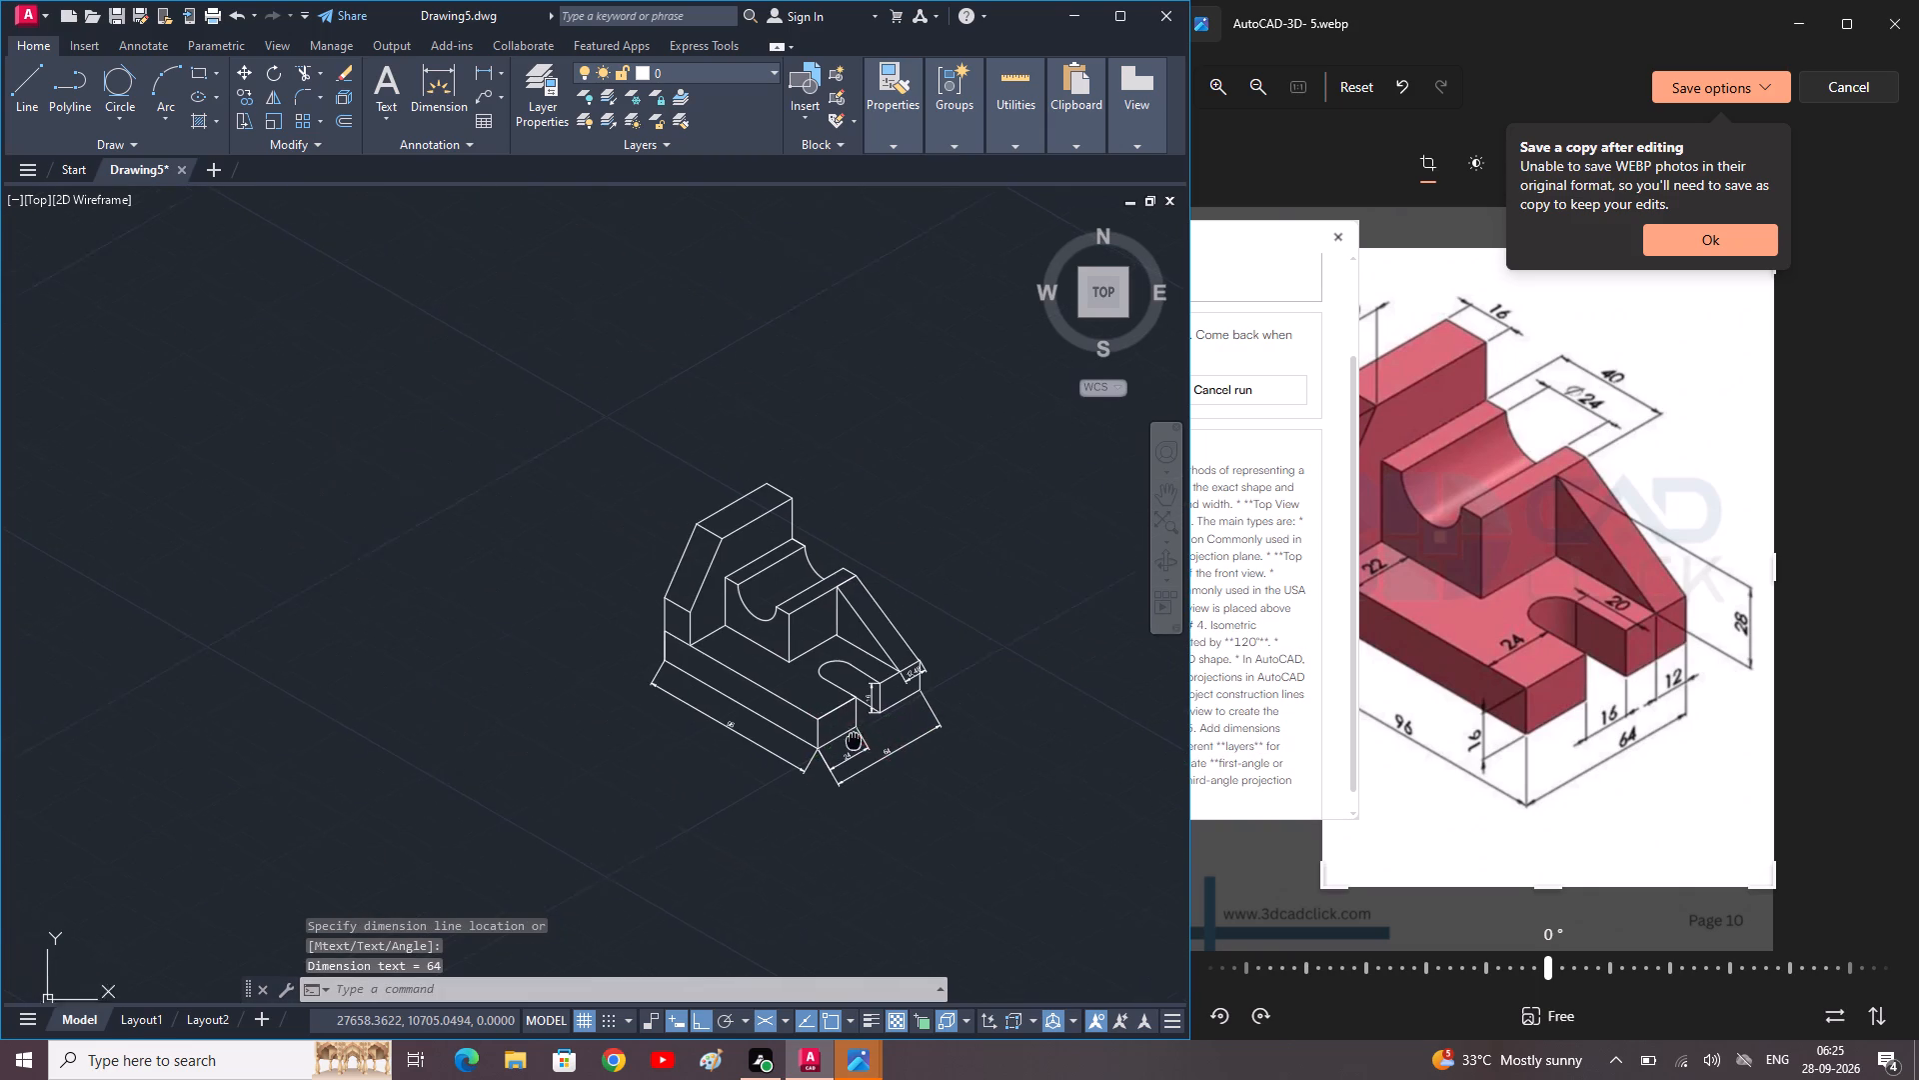
middle_drag(869, 755, 904, 789)
key(space)
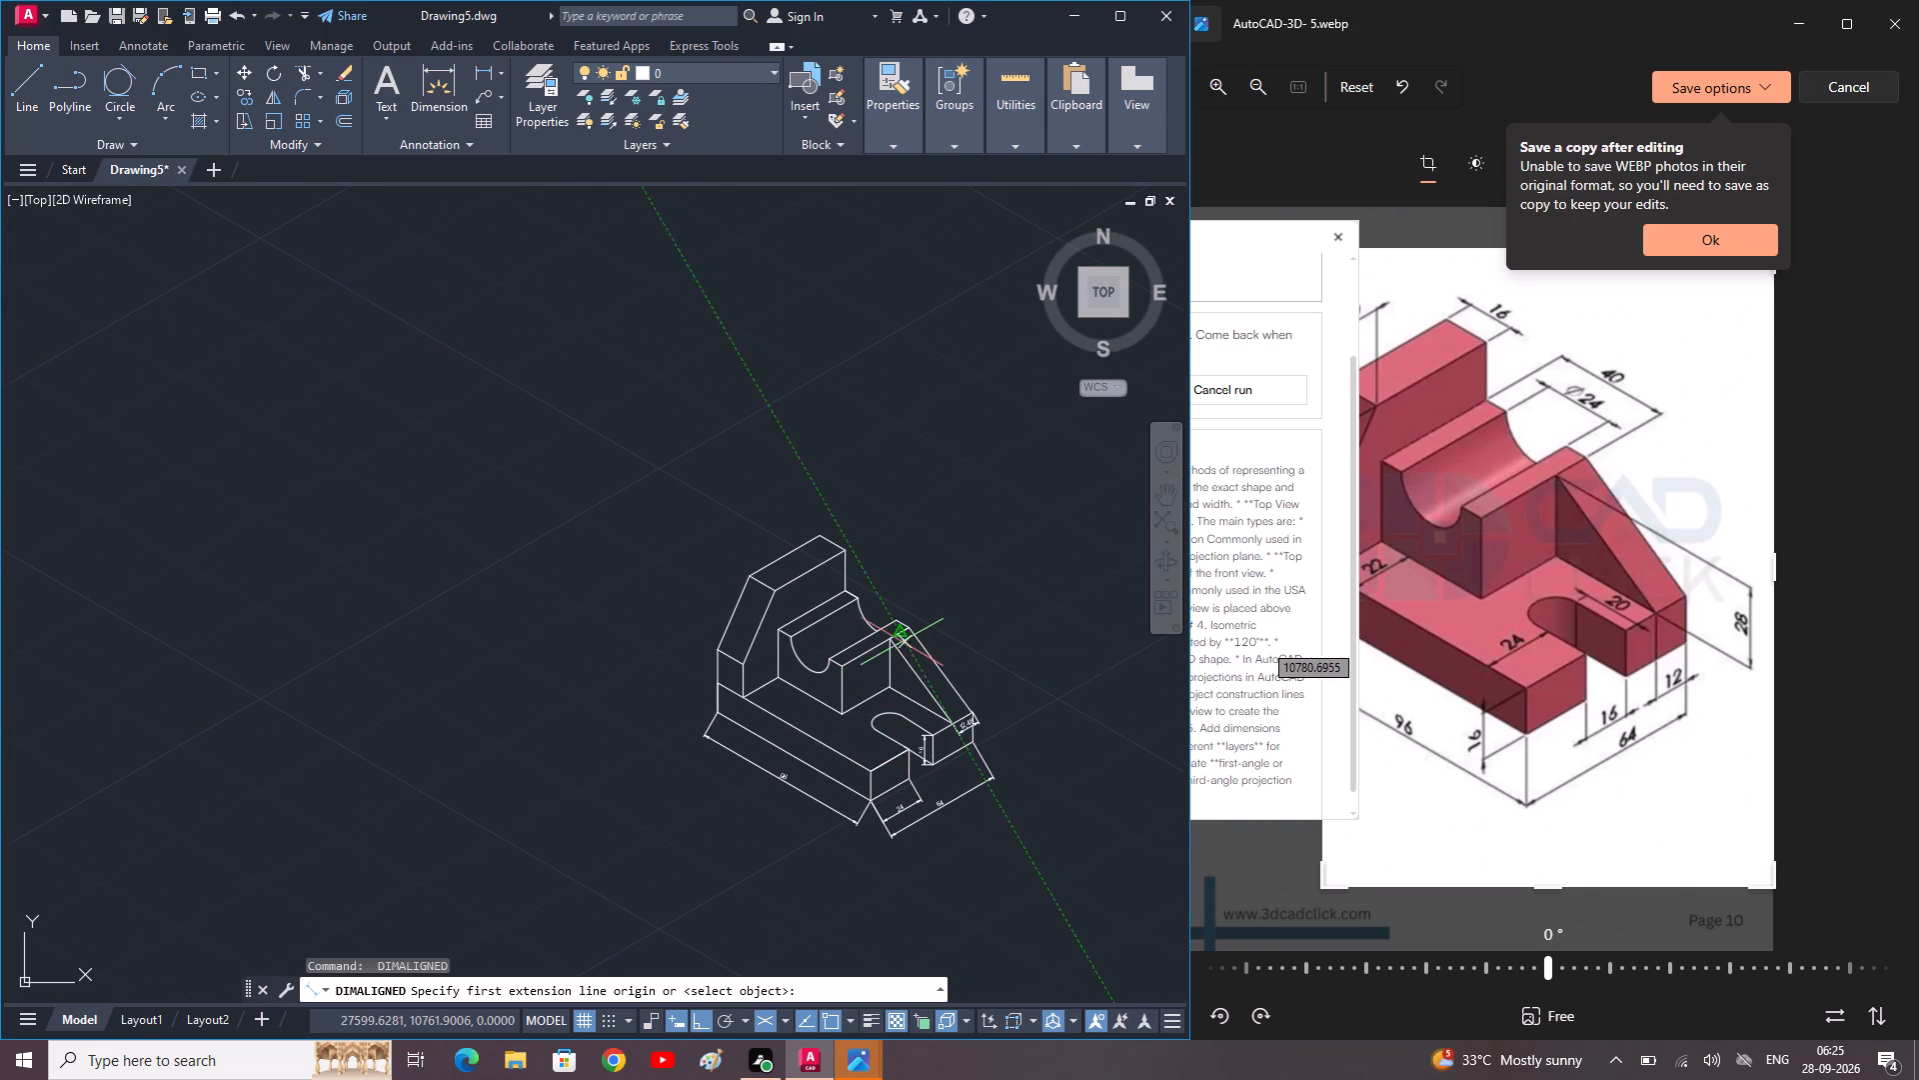
scroll(894, 640, up, 2)
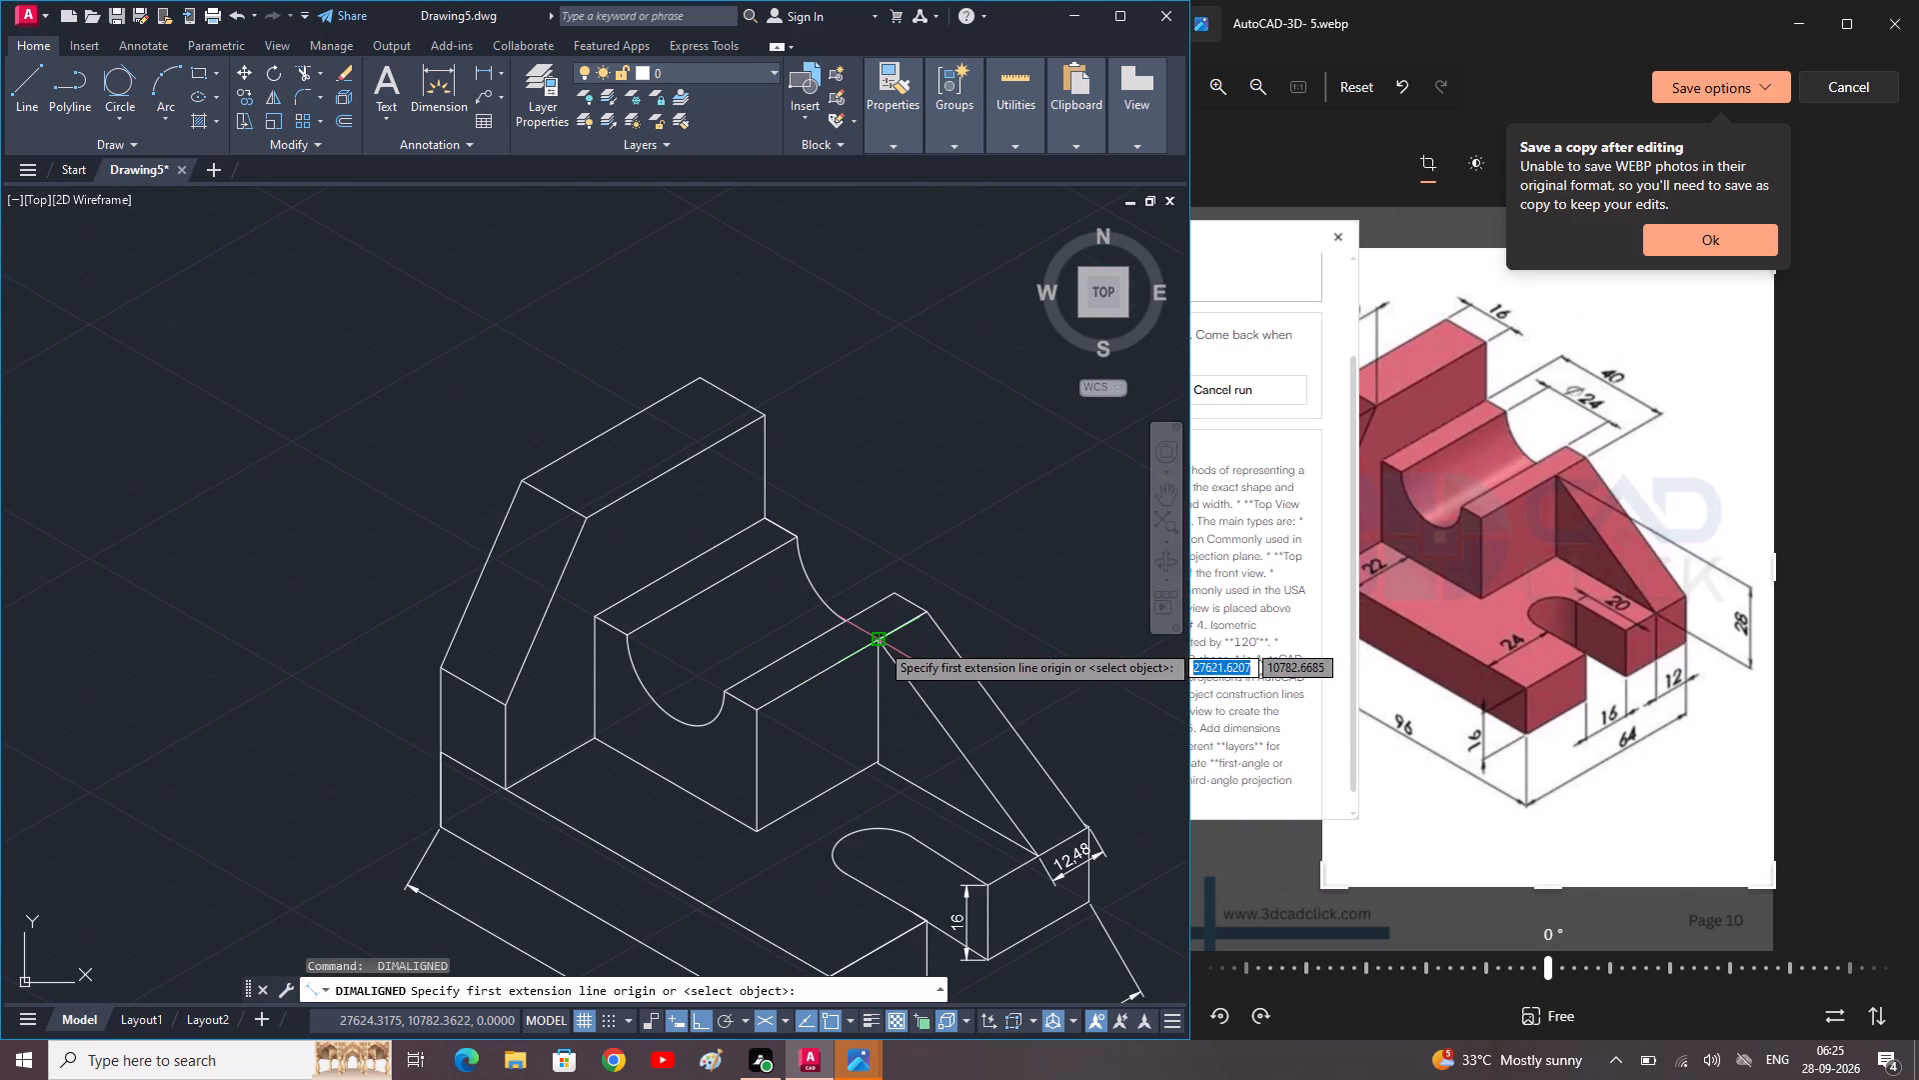
click(880, 642)
click(928, 609)
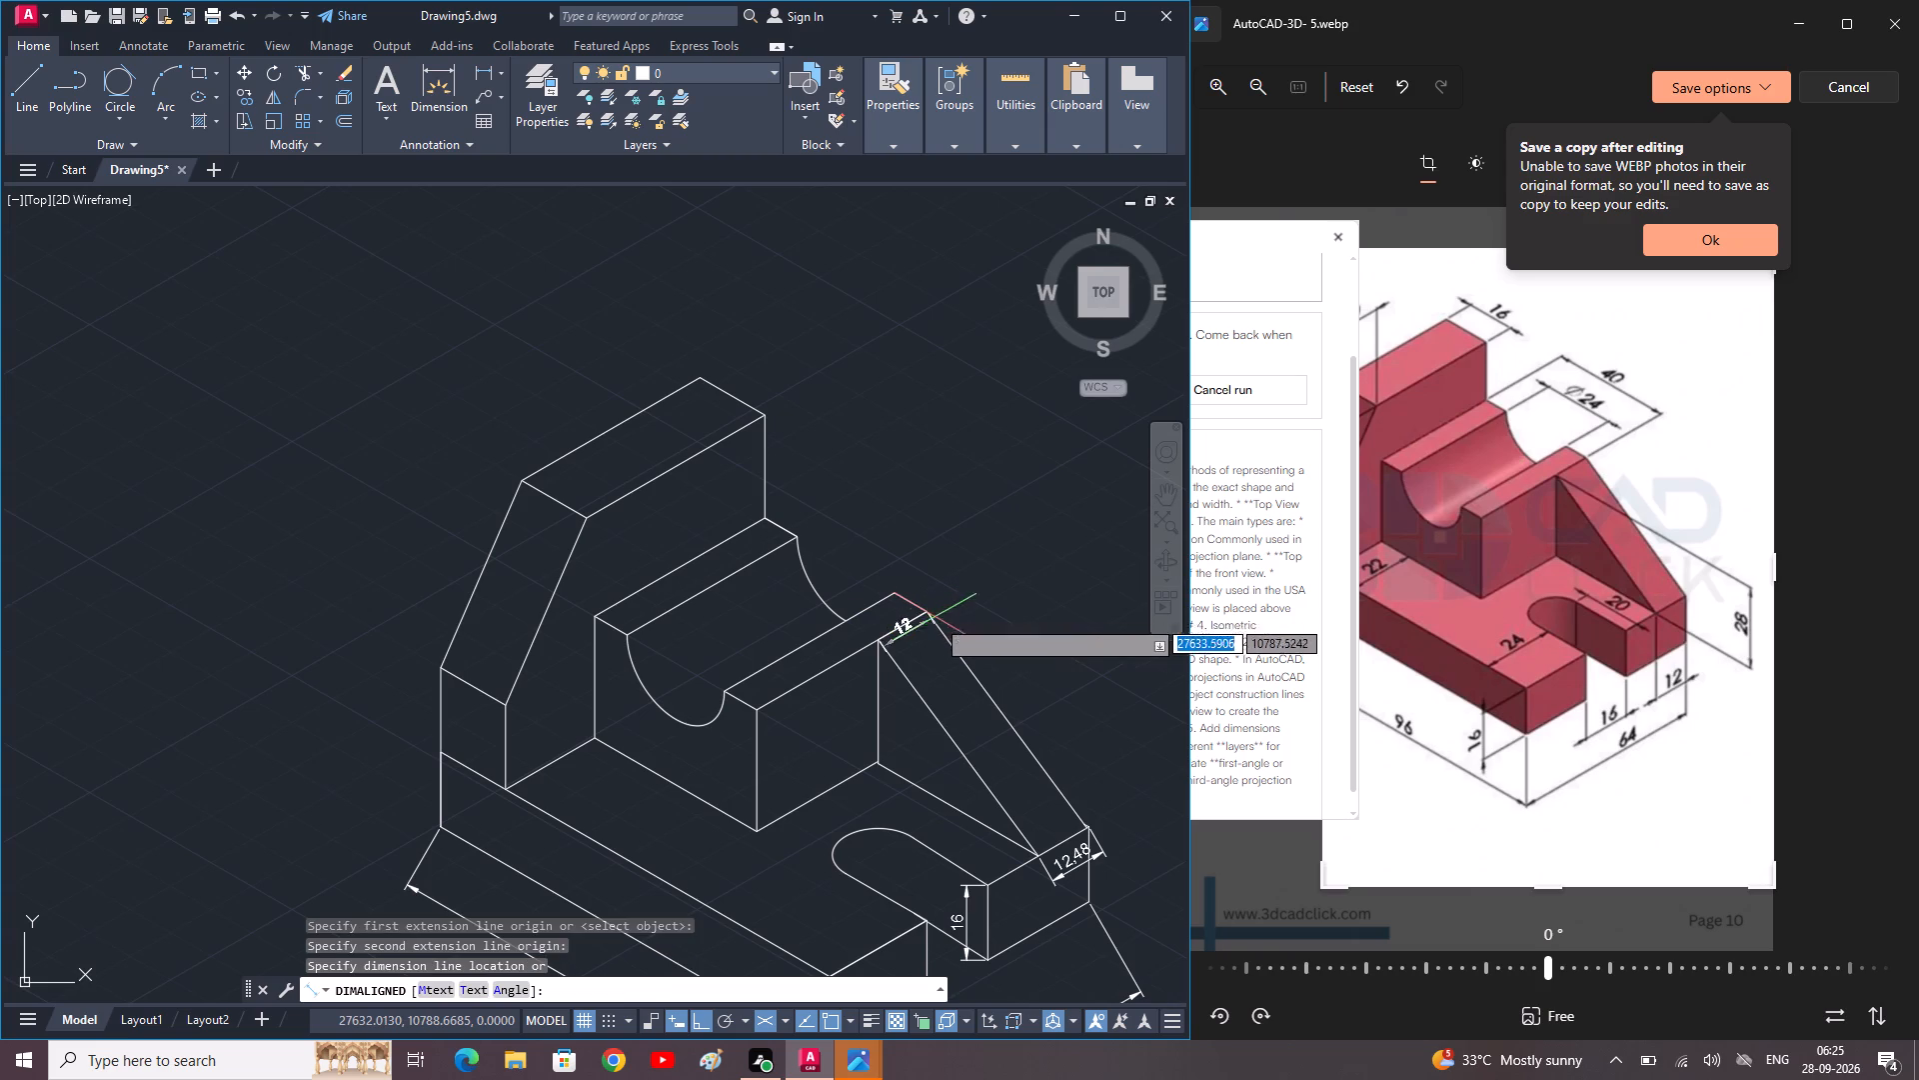
click(968, 645)
Add an aligned dimension to the narrow flat between the semicircular groove and the rib, along the block's rear top edge.
middle_drag(898, 628, 938, 656)
key(space)
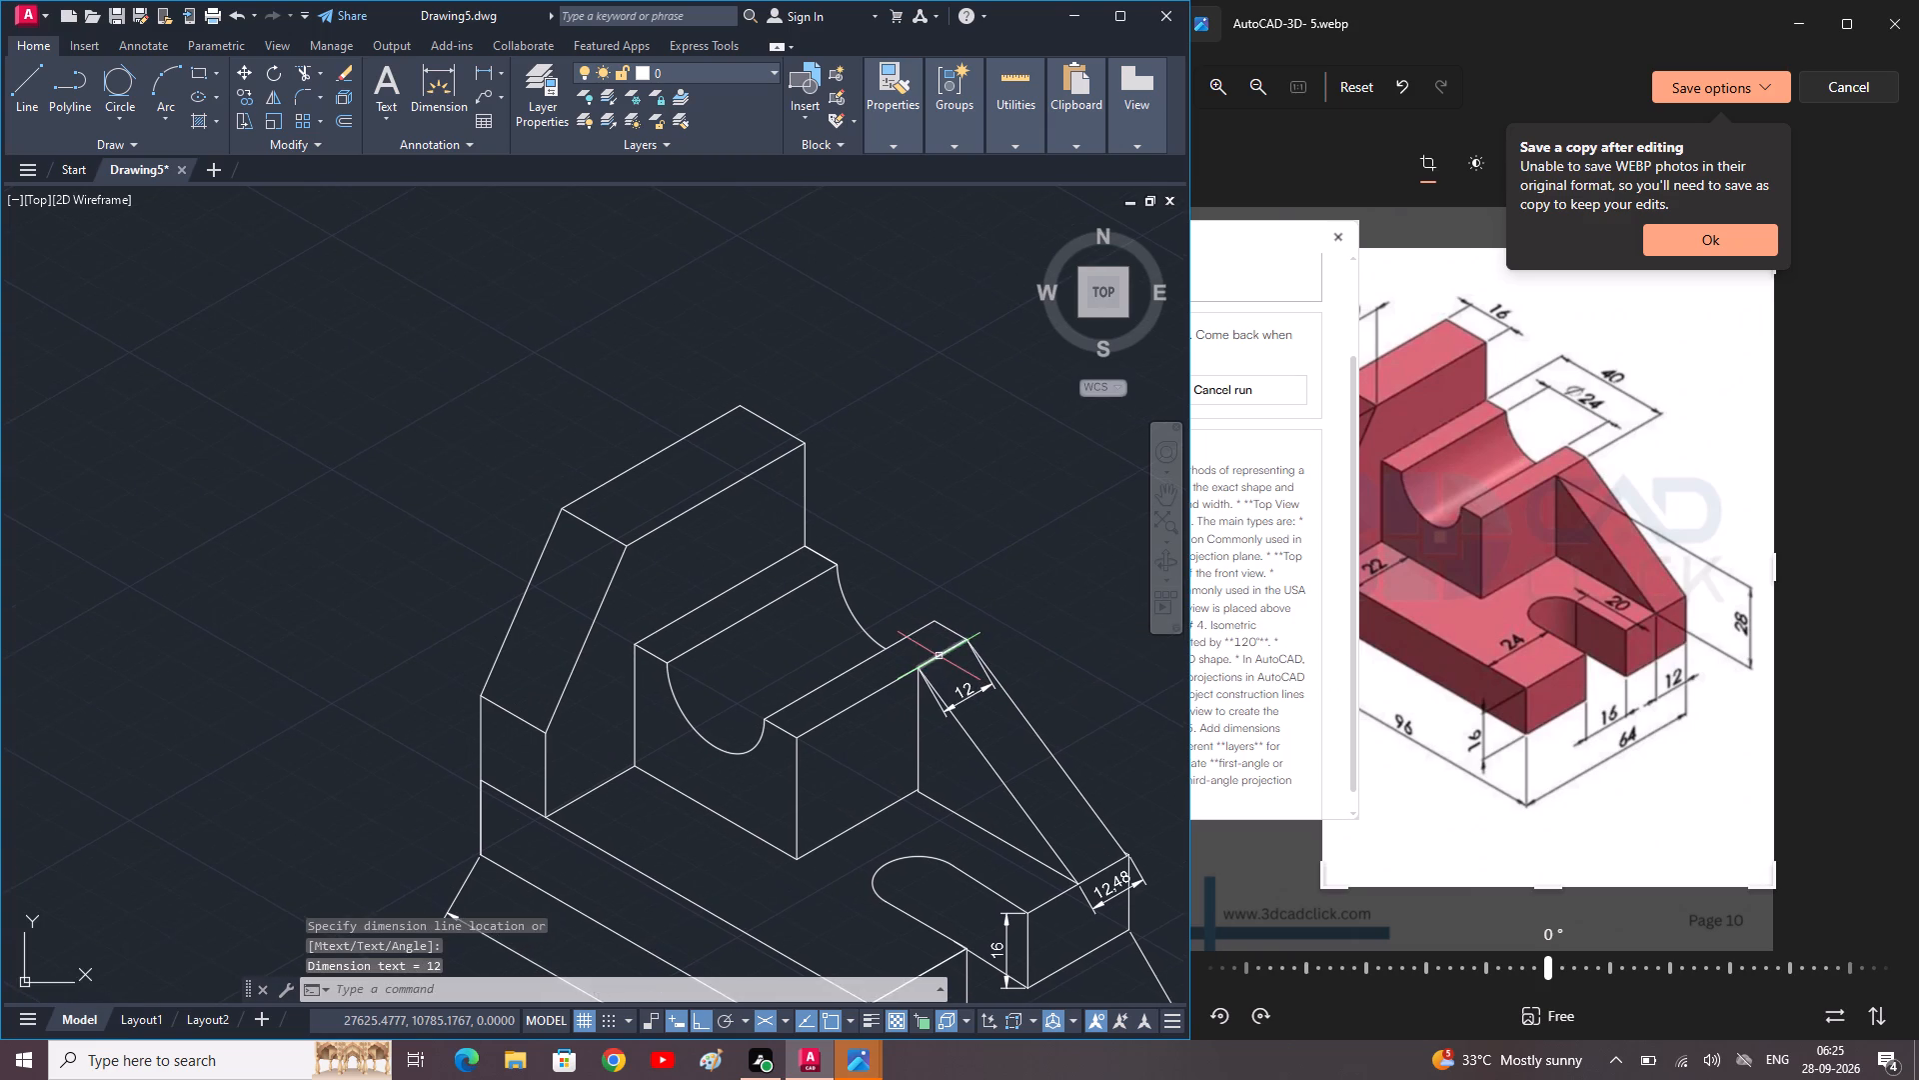
click(929, 621)
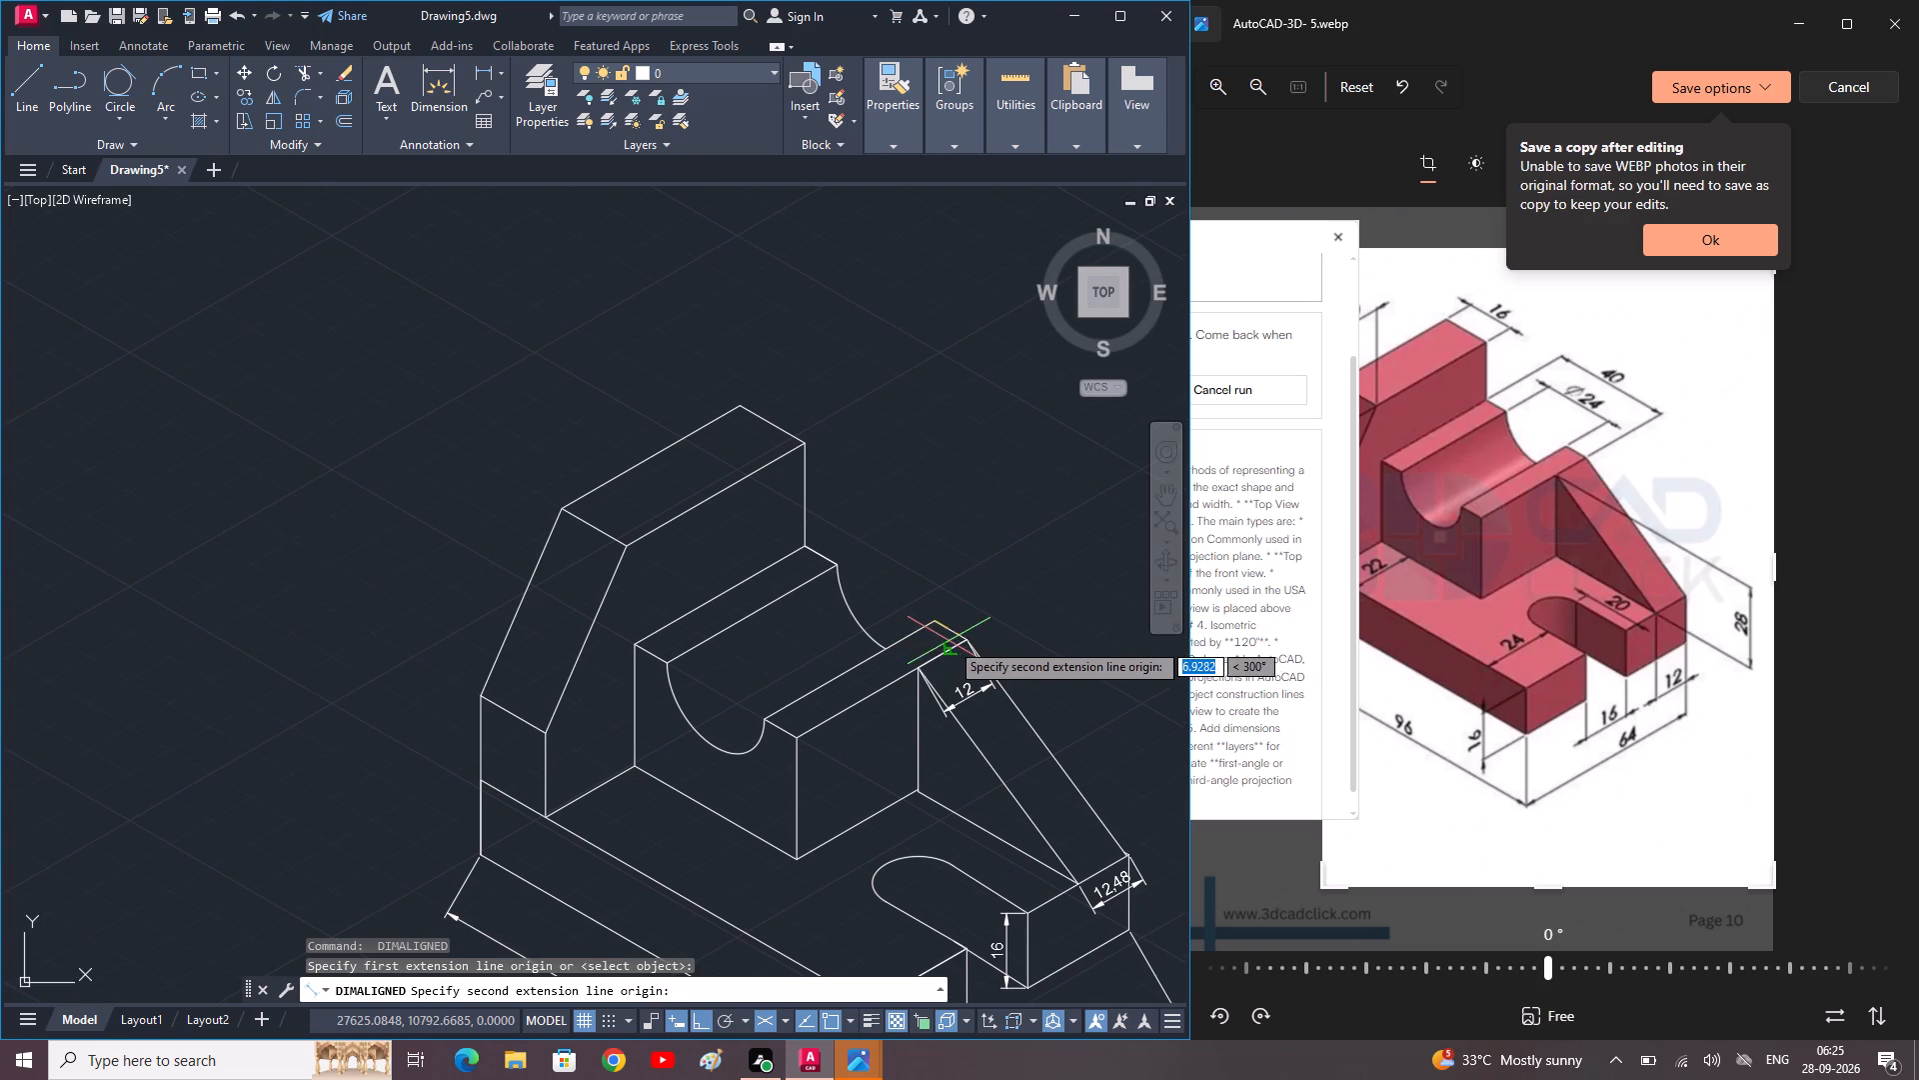
click(961, 636)
click(997, 608)
Add an aligned dimension across the semicircular groove's opening at the block's rear, in line with the neighbouring flat's dimension.
key(space)
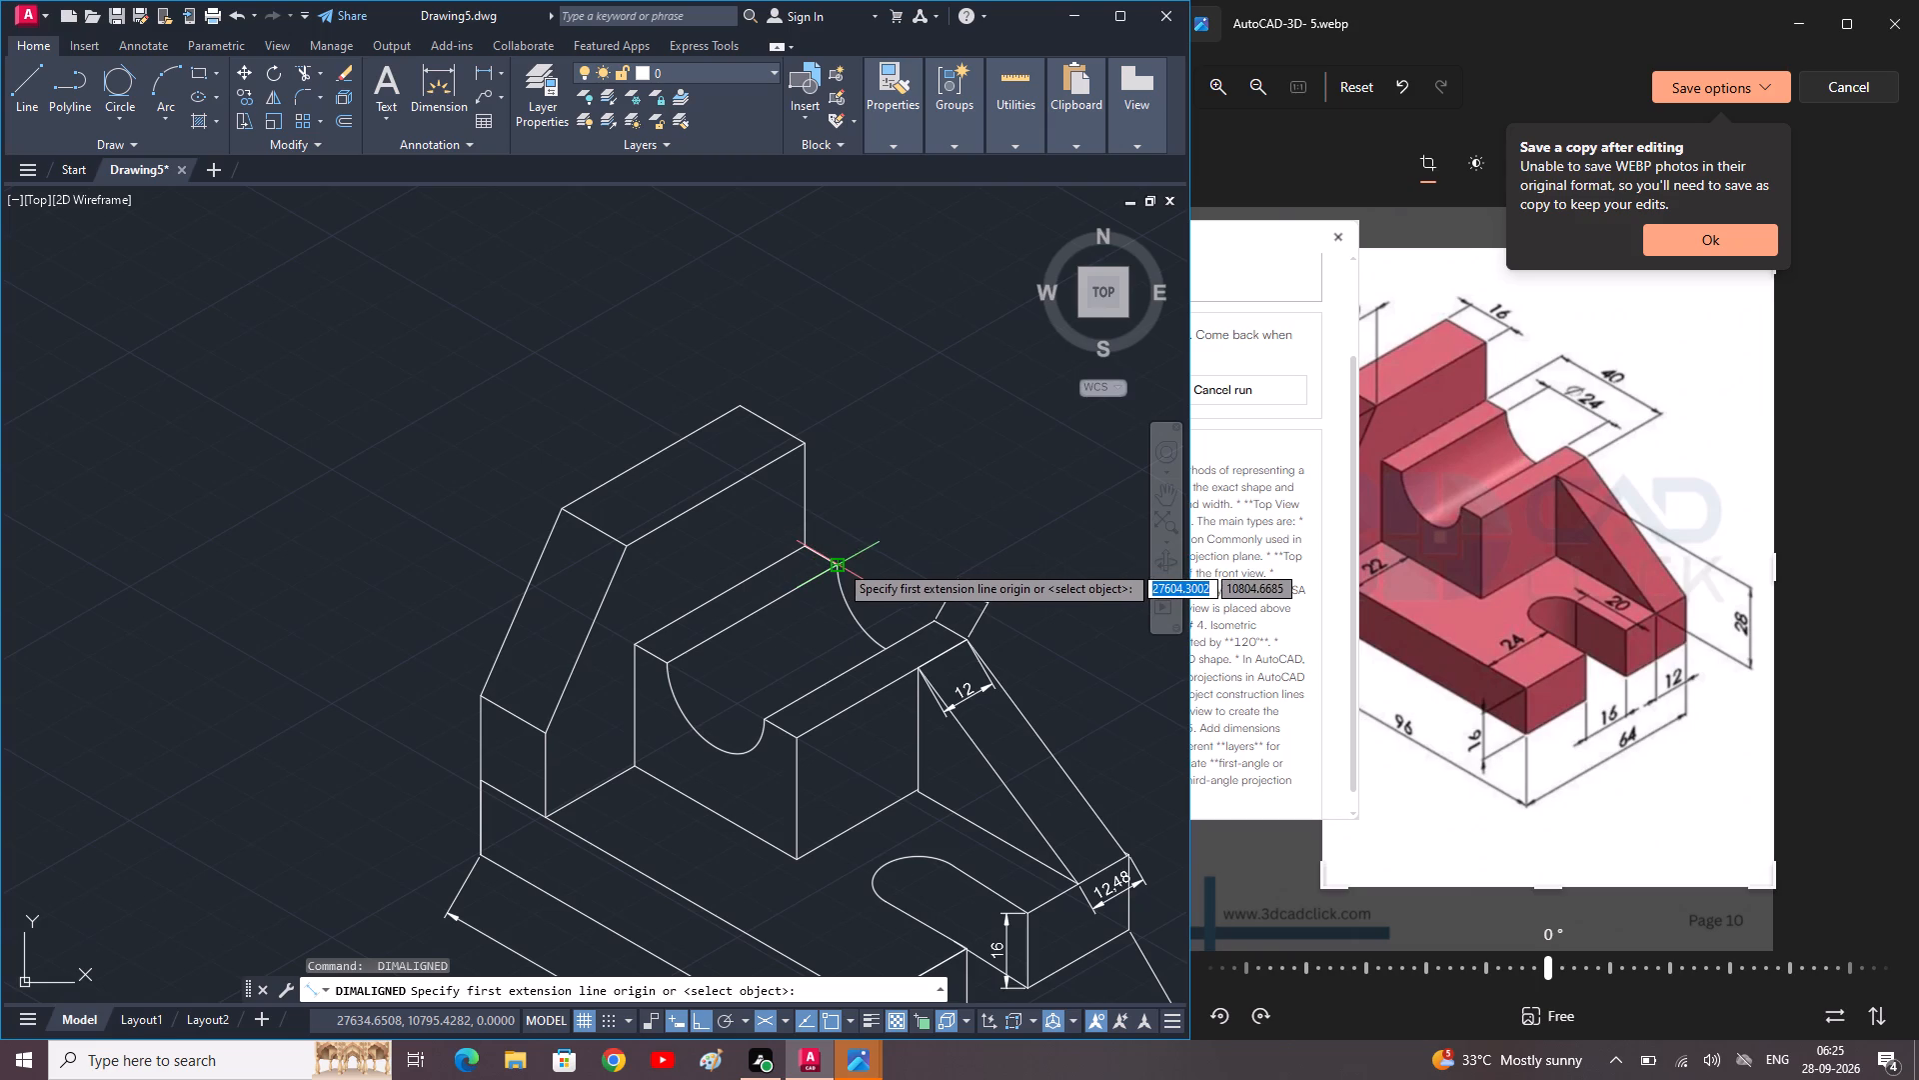
click(839, 563)
click(935, 621)
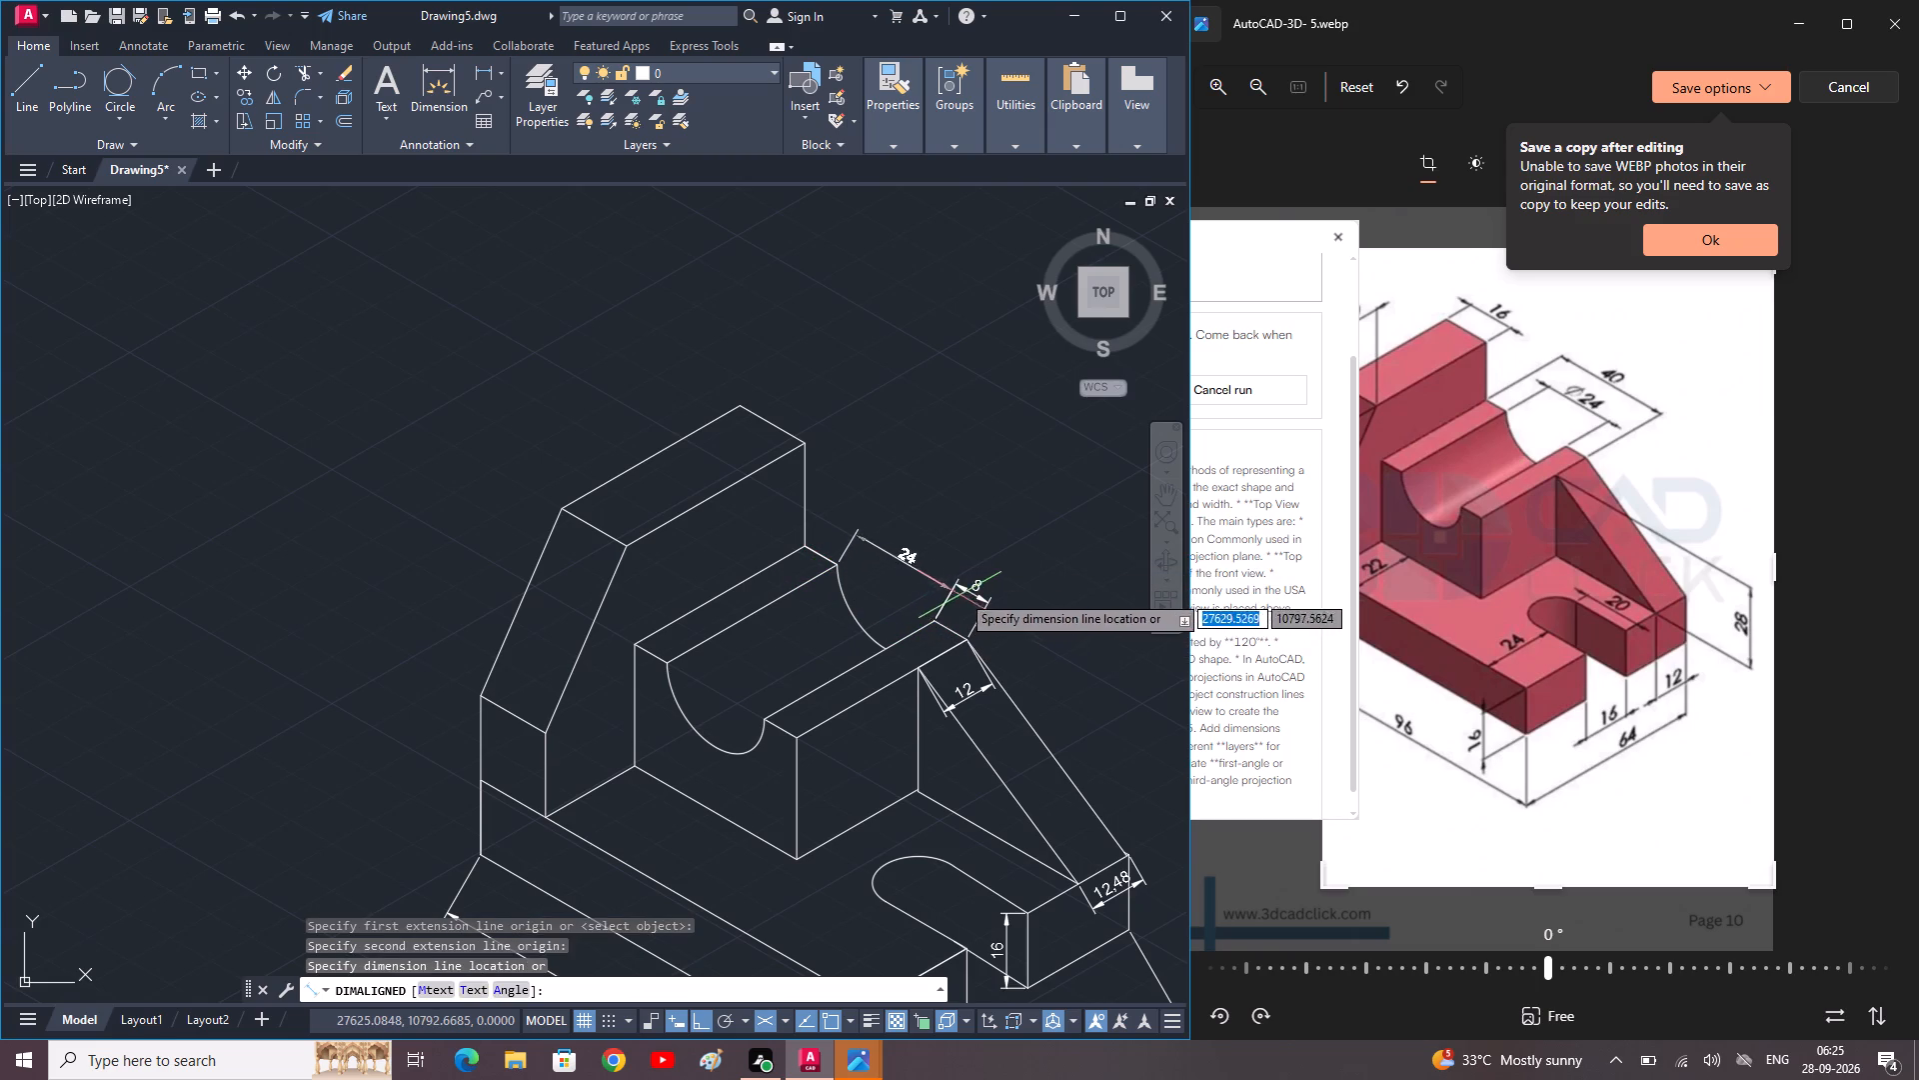
click(964, 593)
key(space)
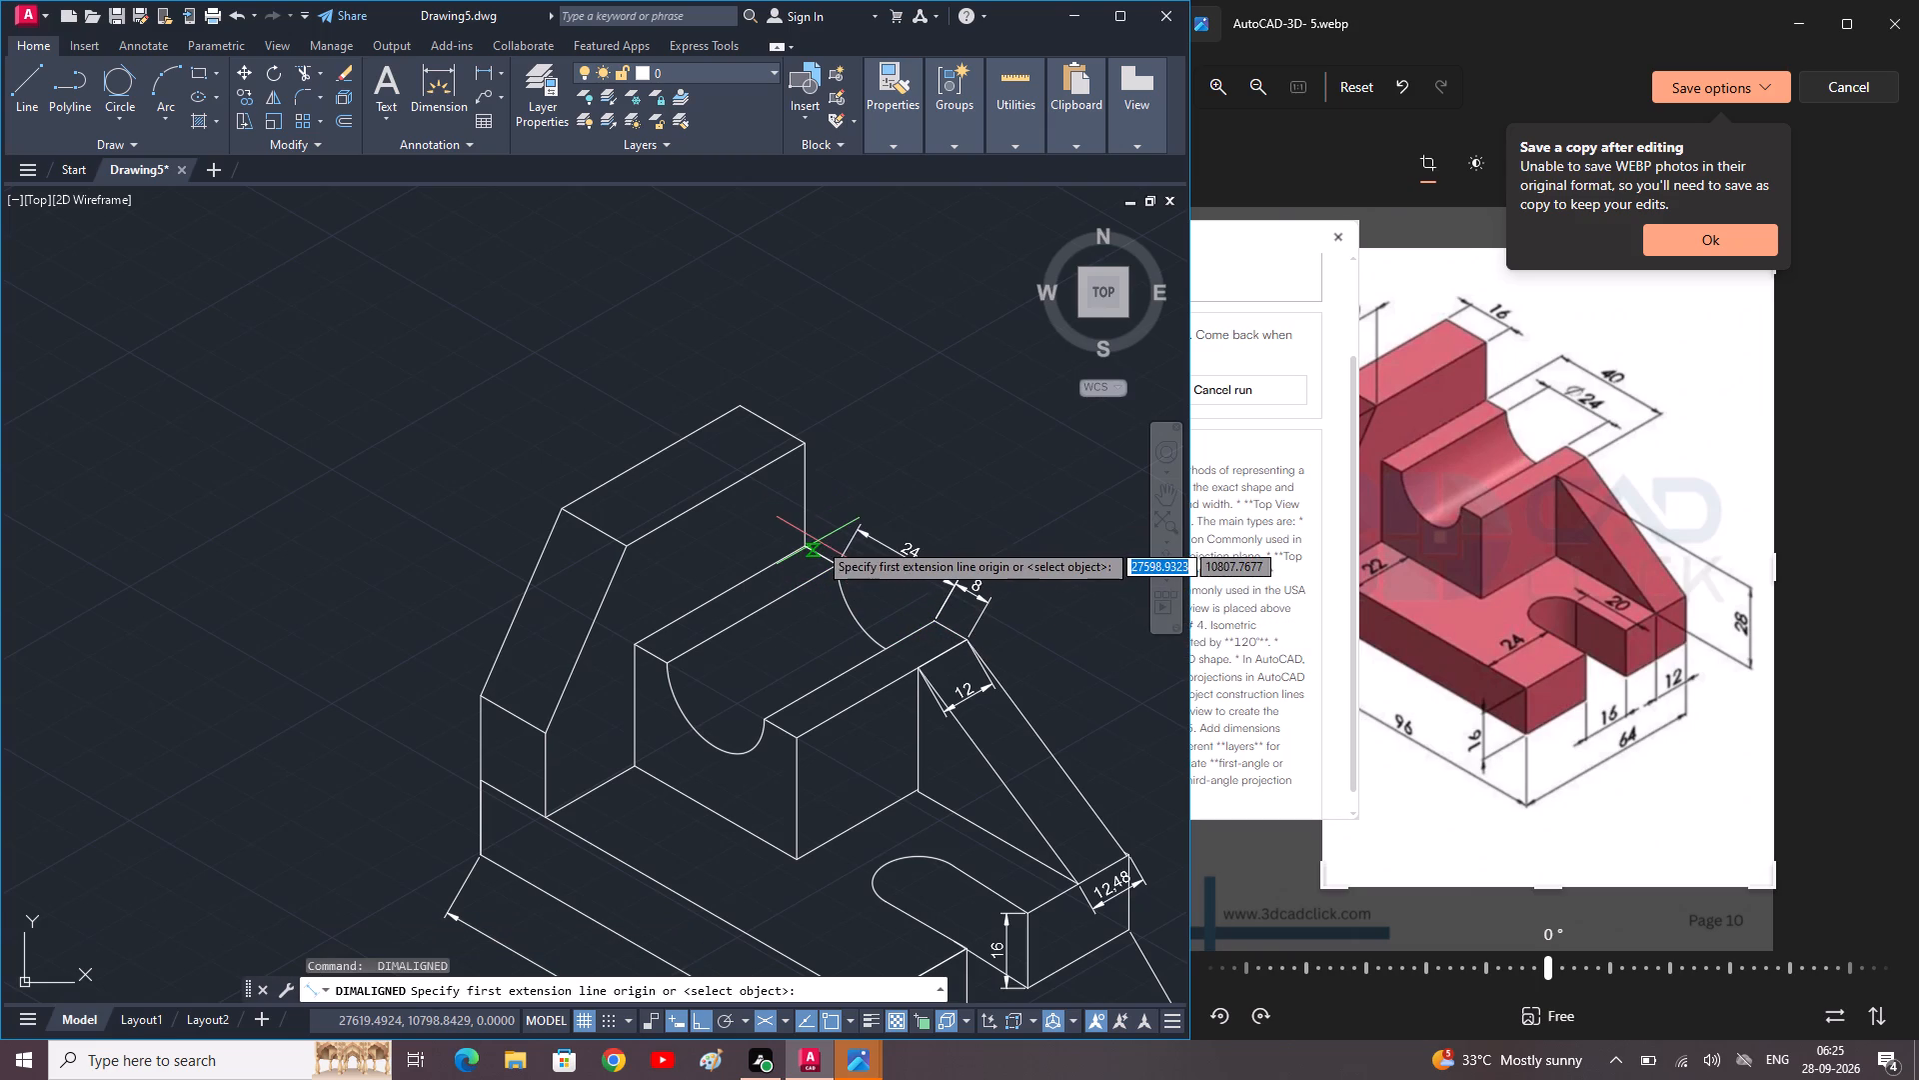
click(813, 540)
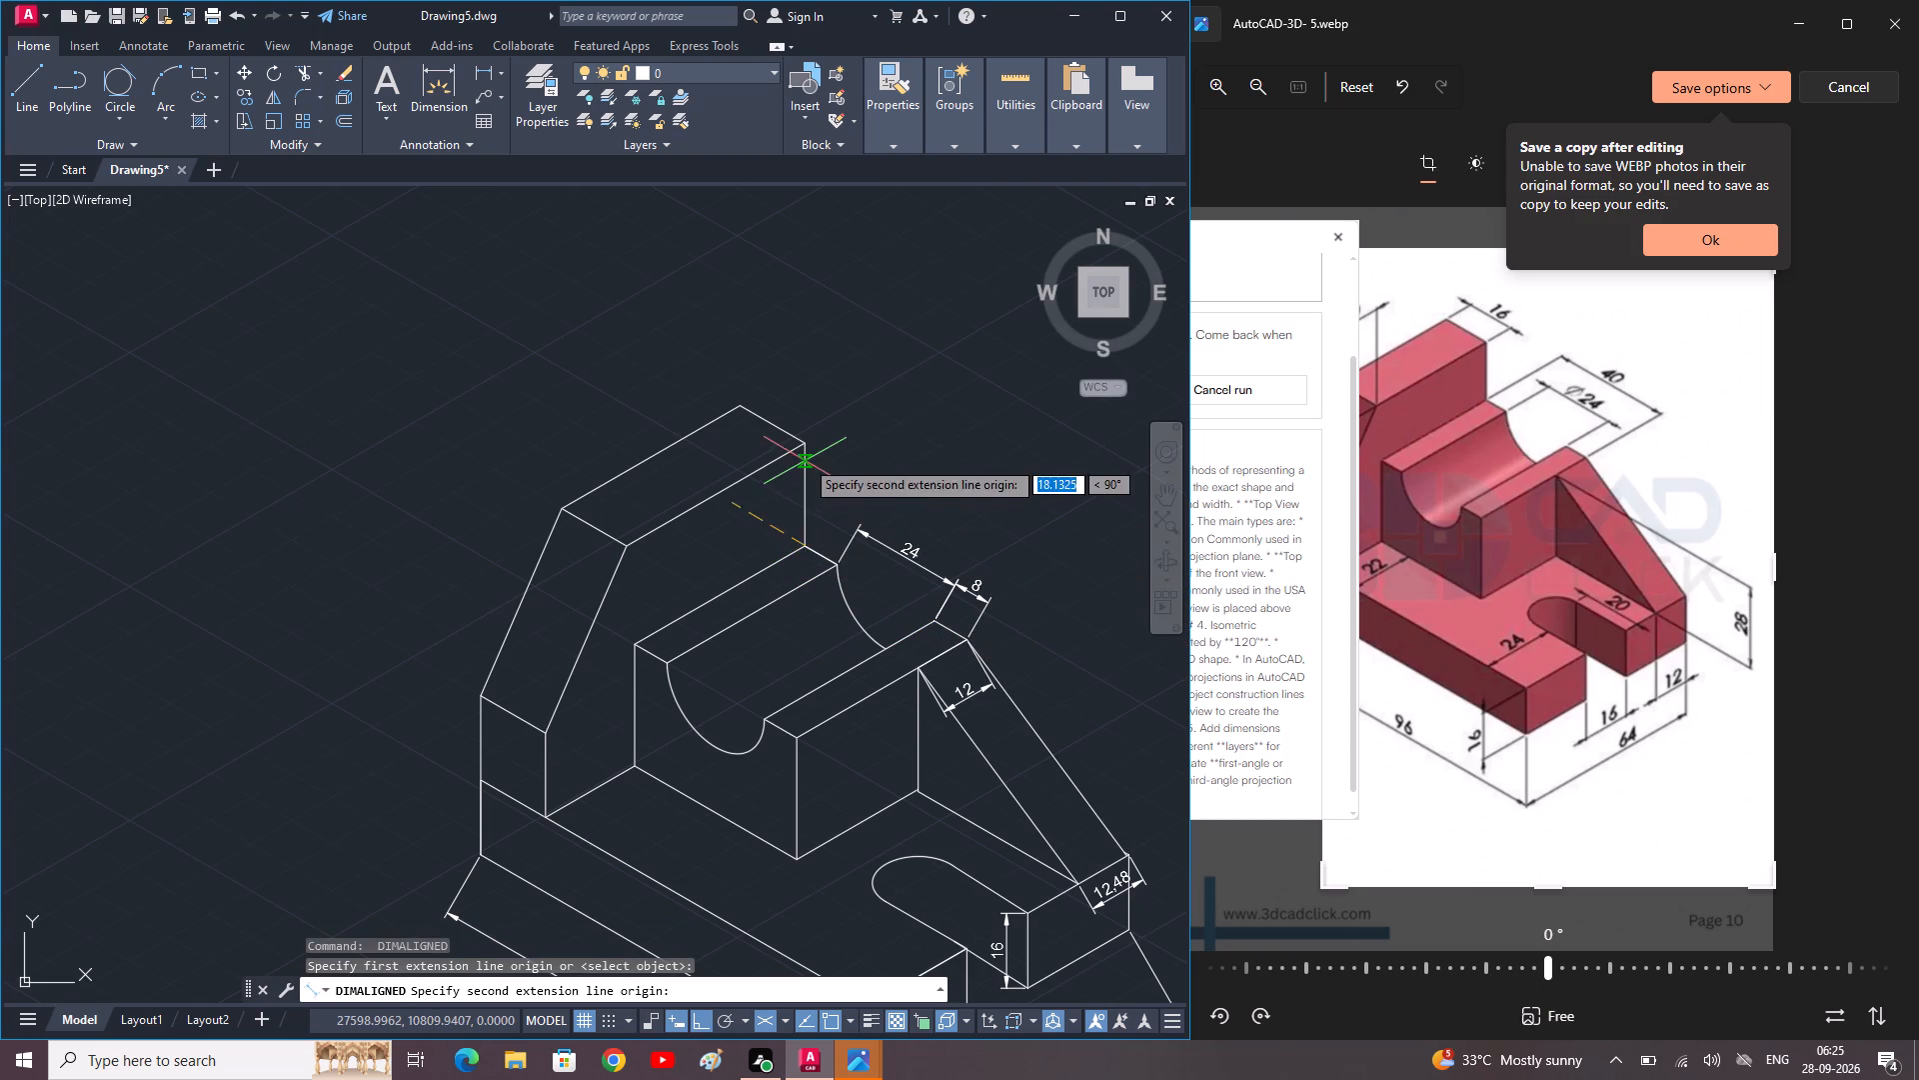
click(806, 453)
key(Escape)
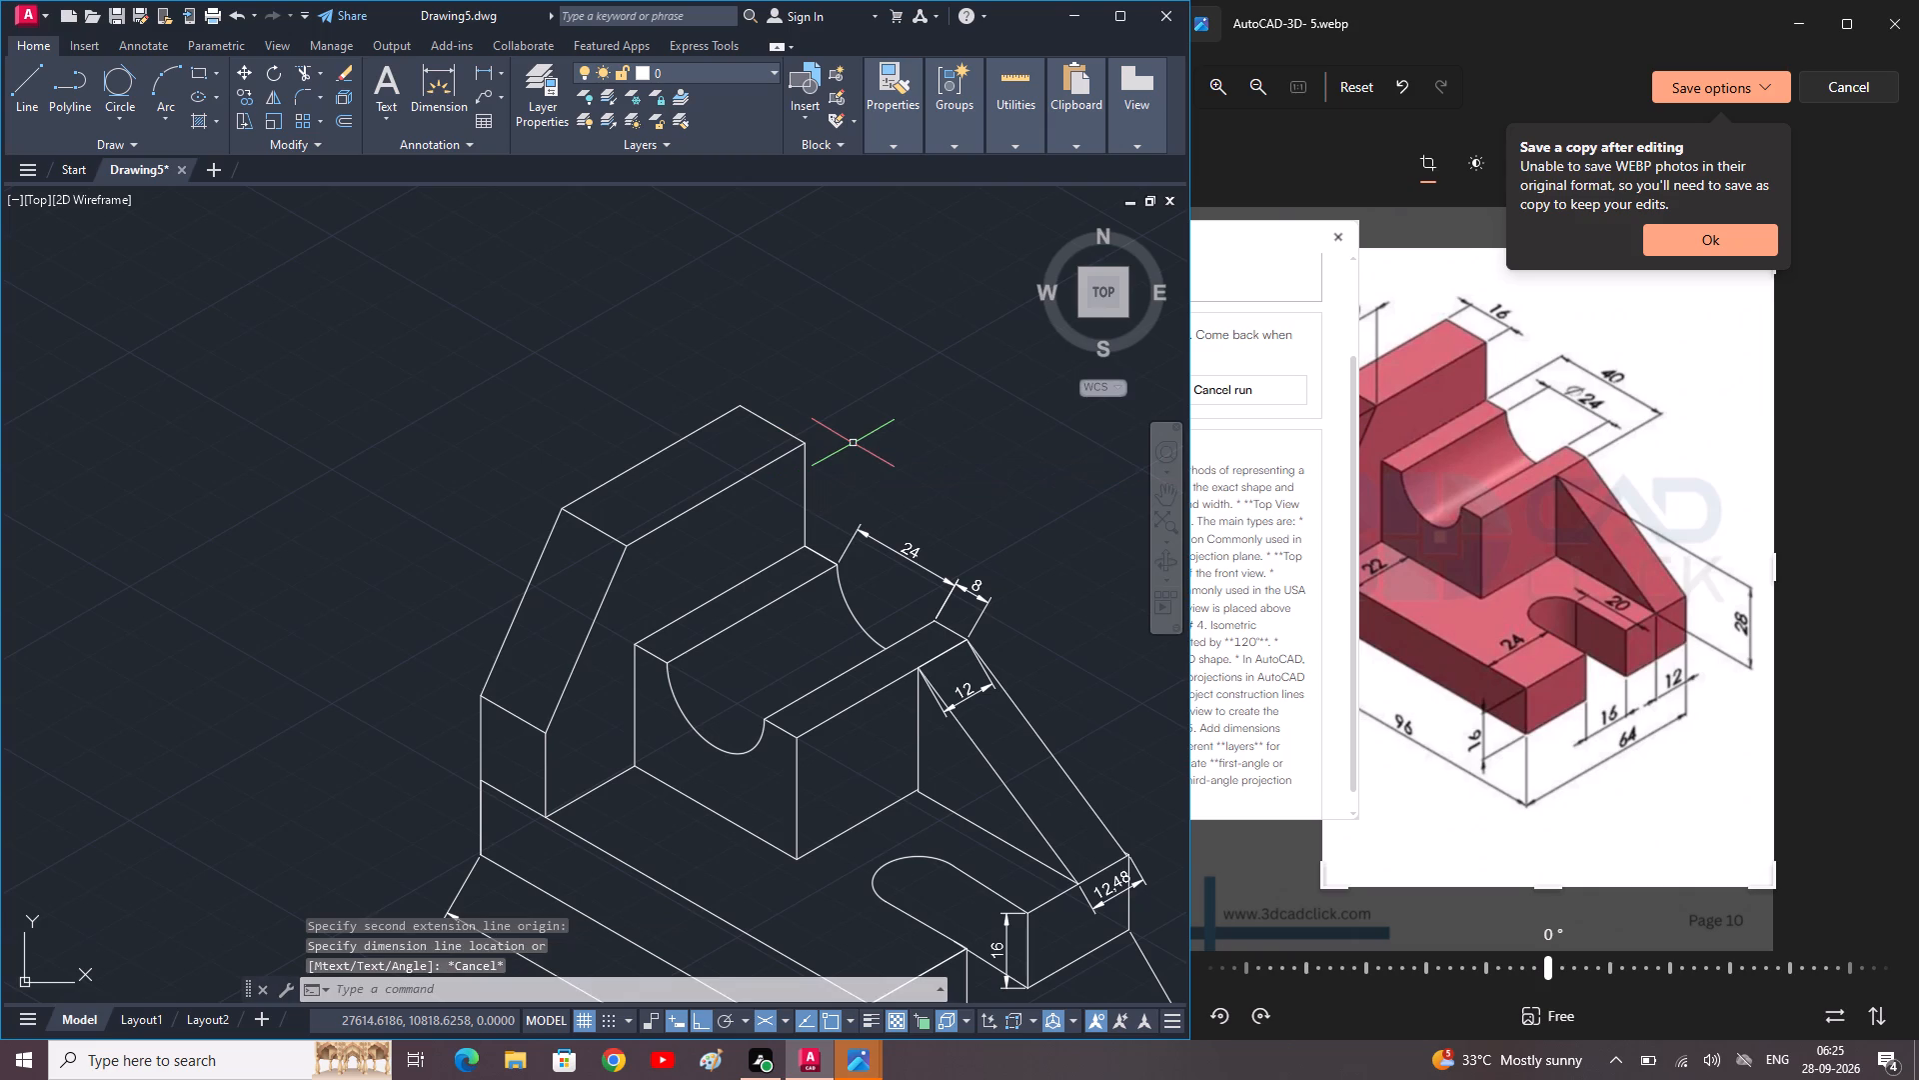
Switch to the right isoplane and add an aligned dimension to the upright's vertical rear edge above the grooved block.
key(space)
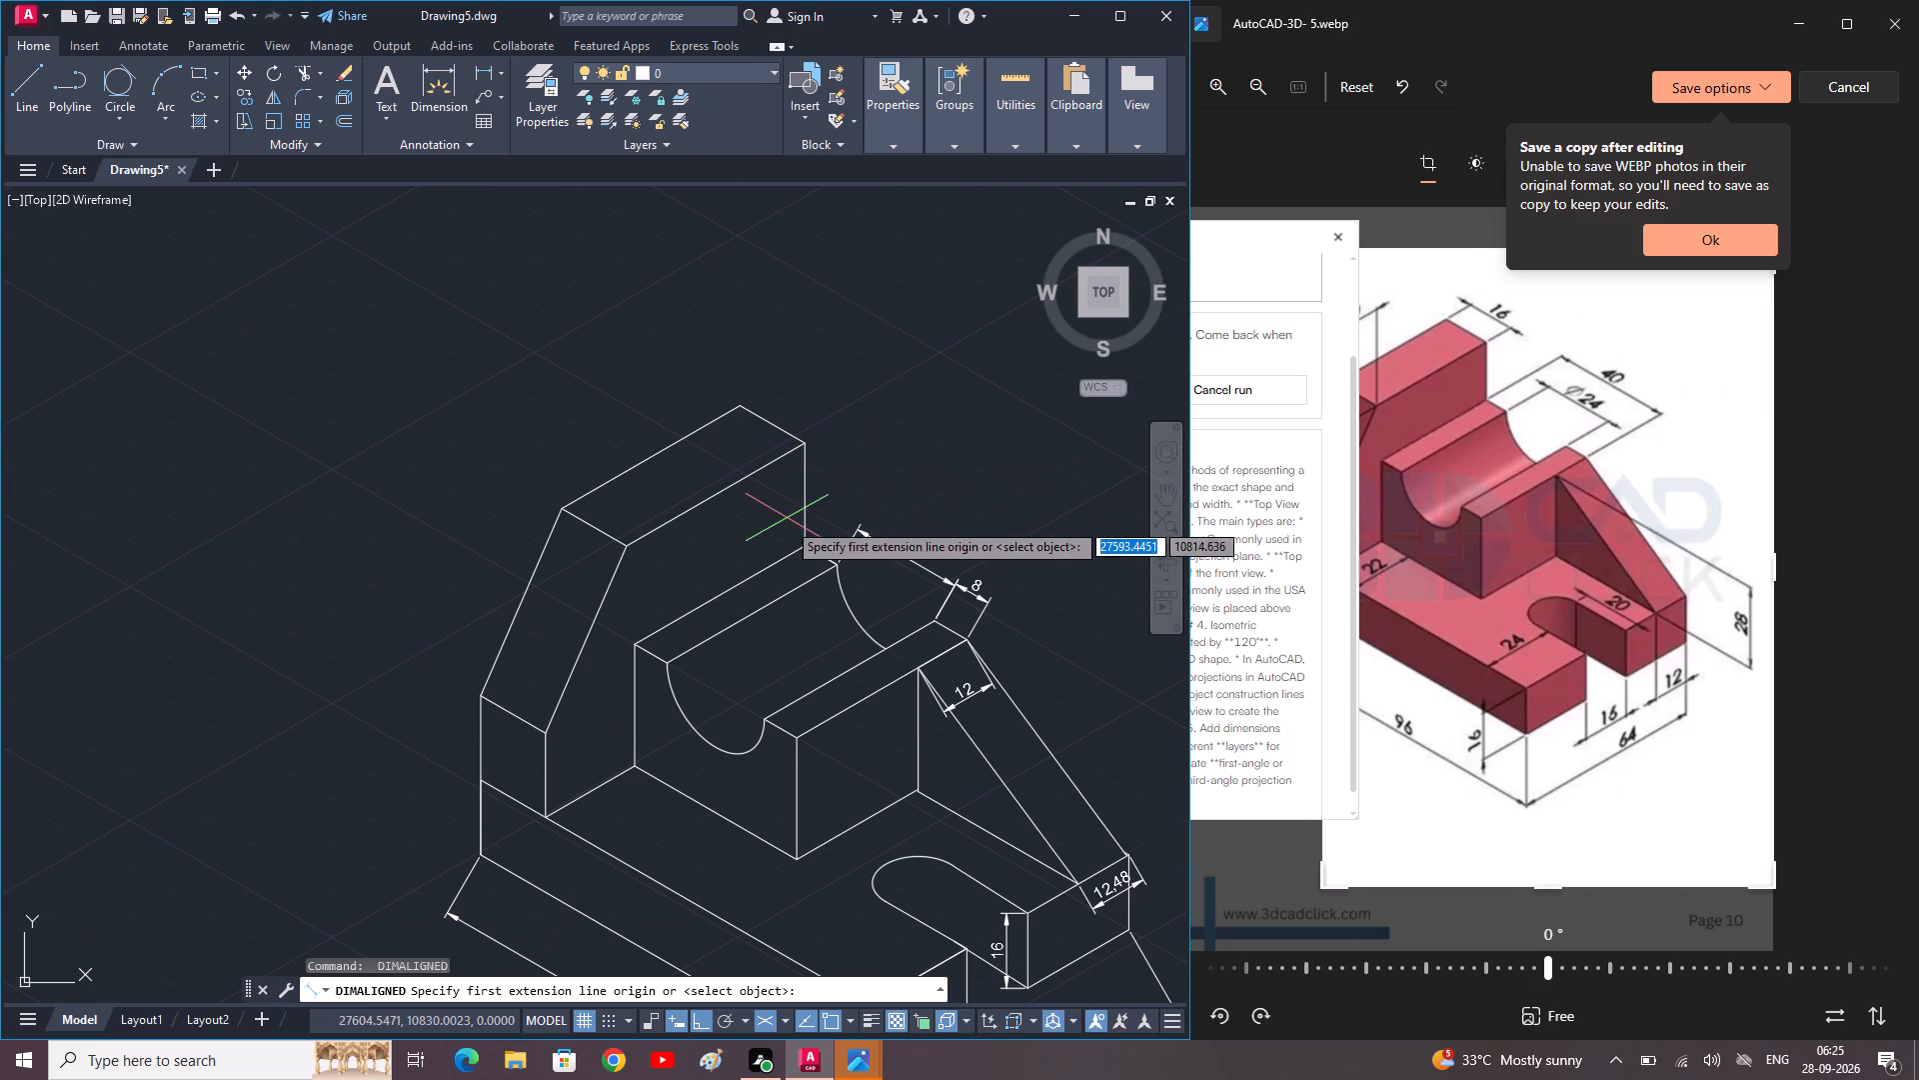
click(805, 542)
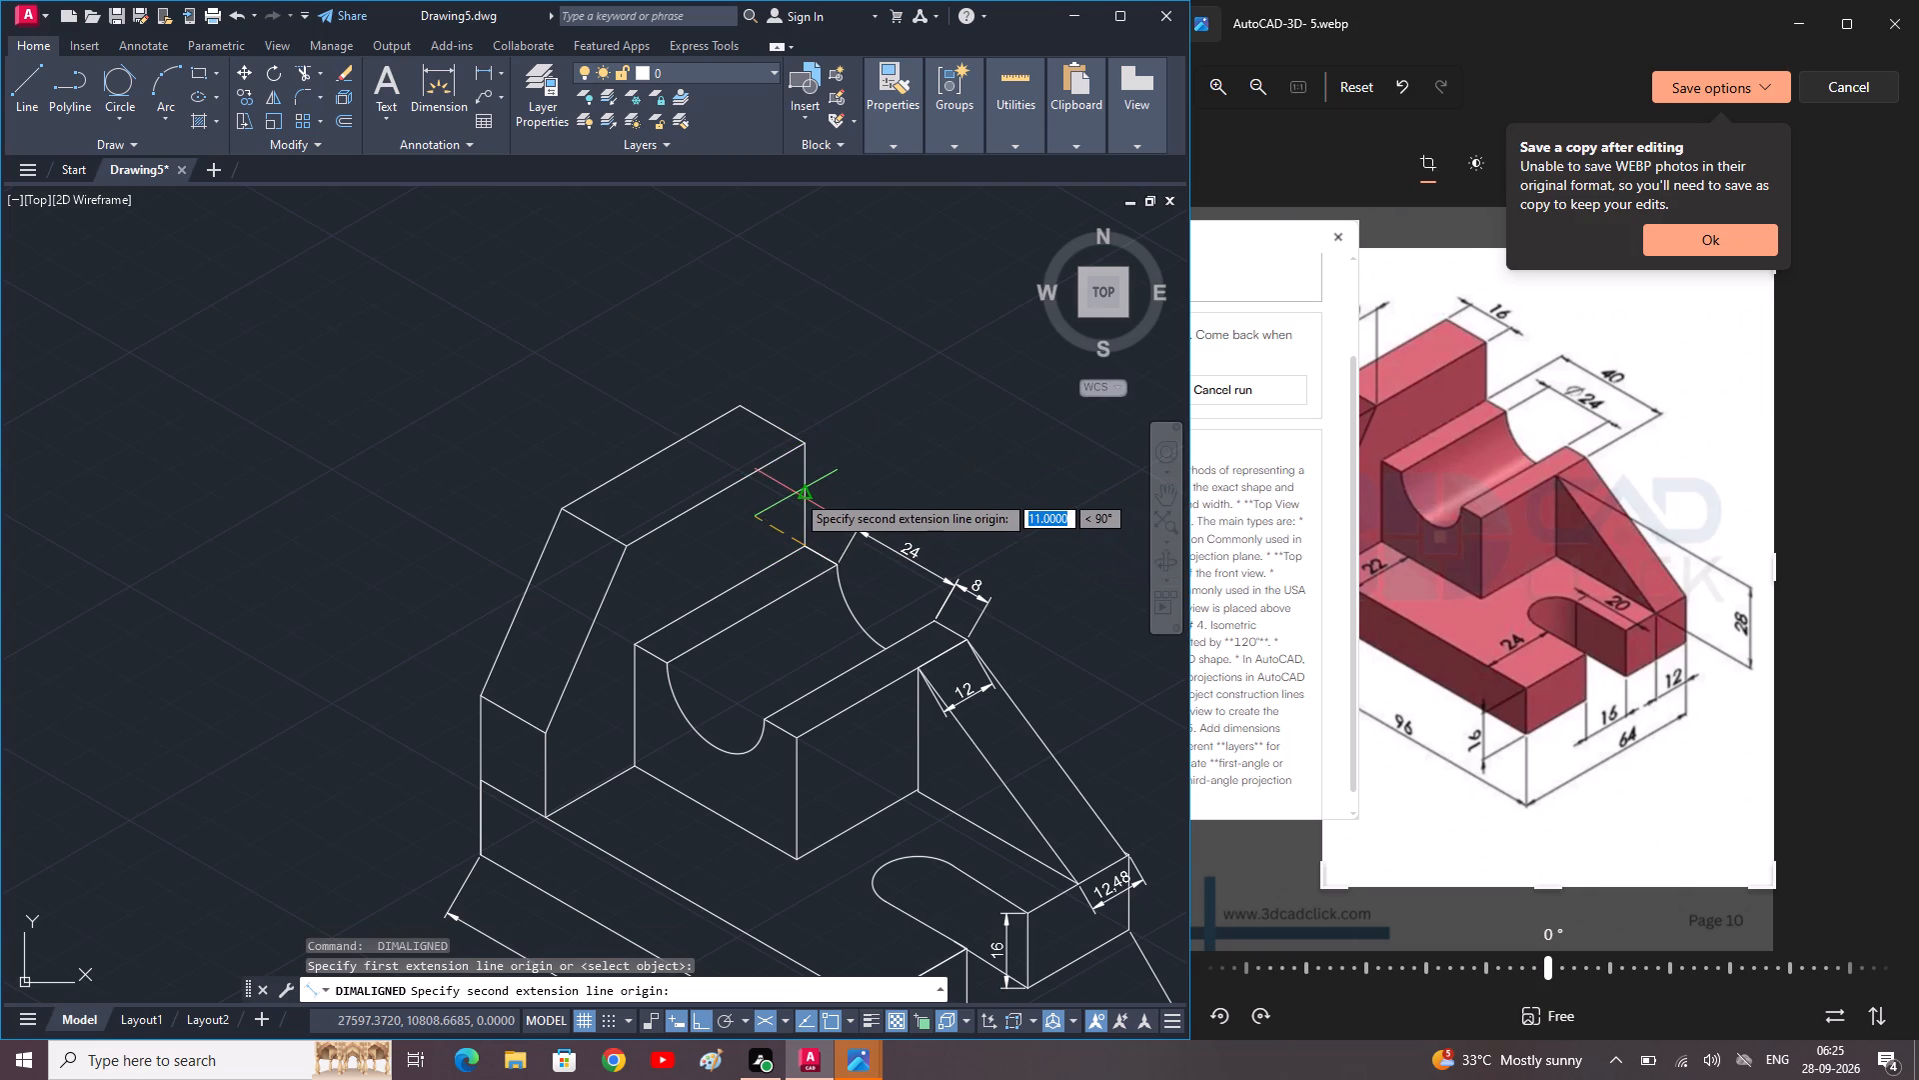
key(F5)
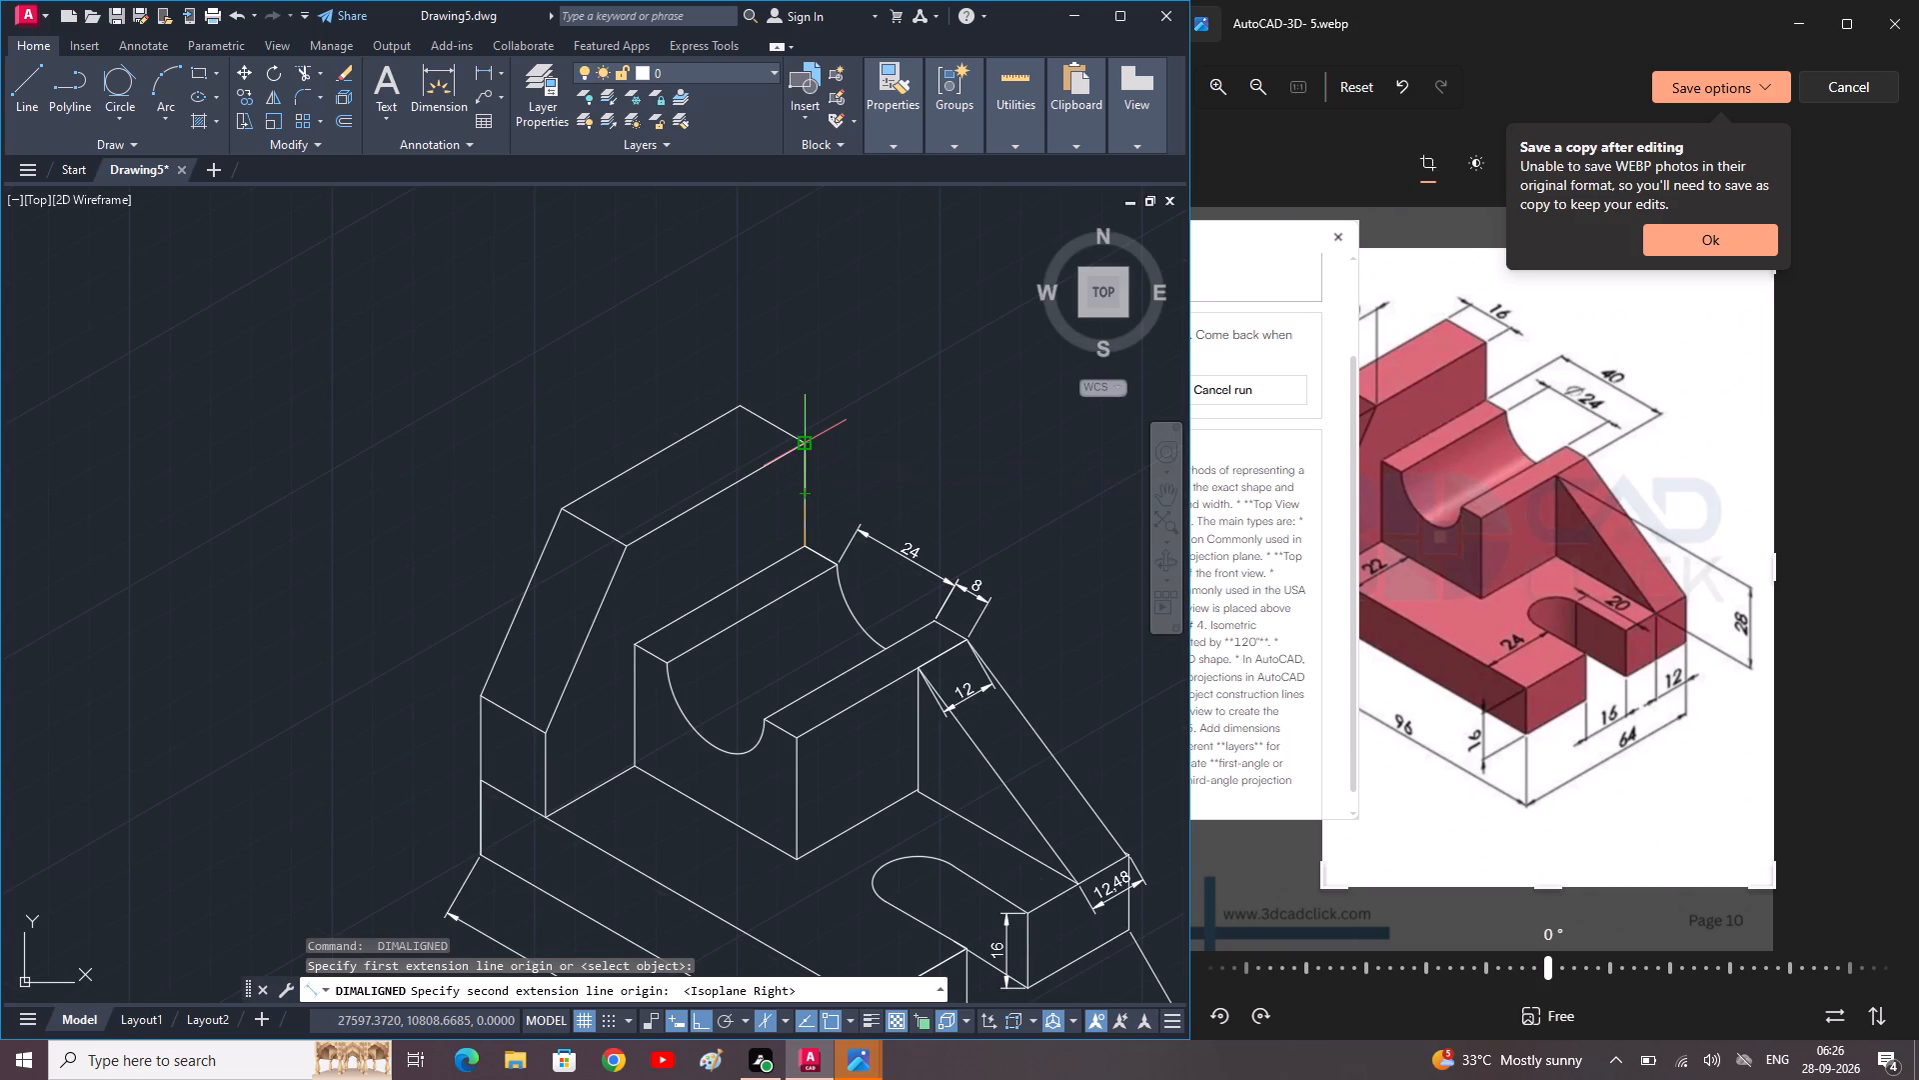
click(806, 446)
click(871, 443)
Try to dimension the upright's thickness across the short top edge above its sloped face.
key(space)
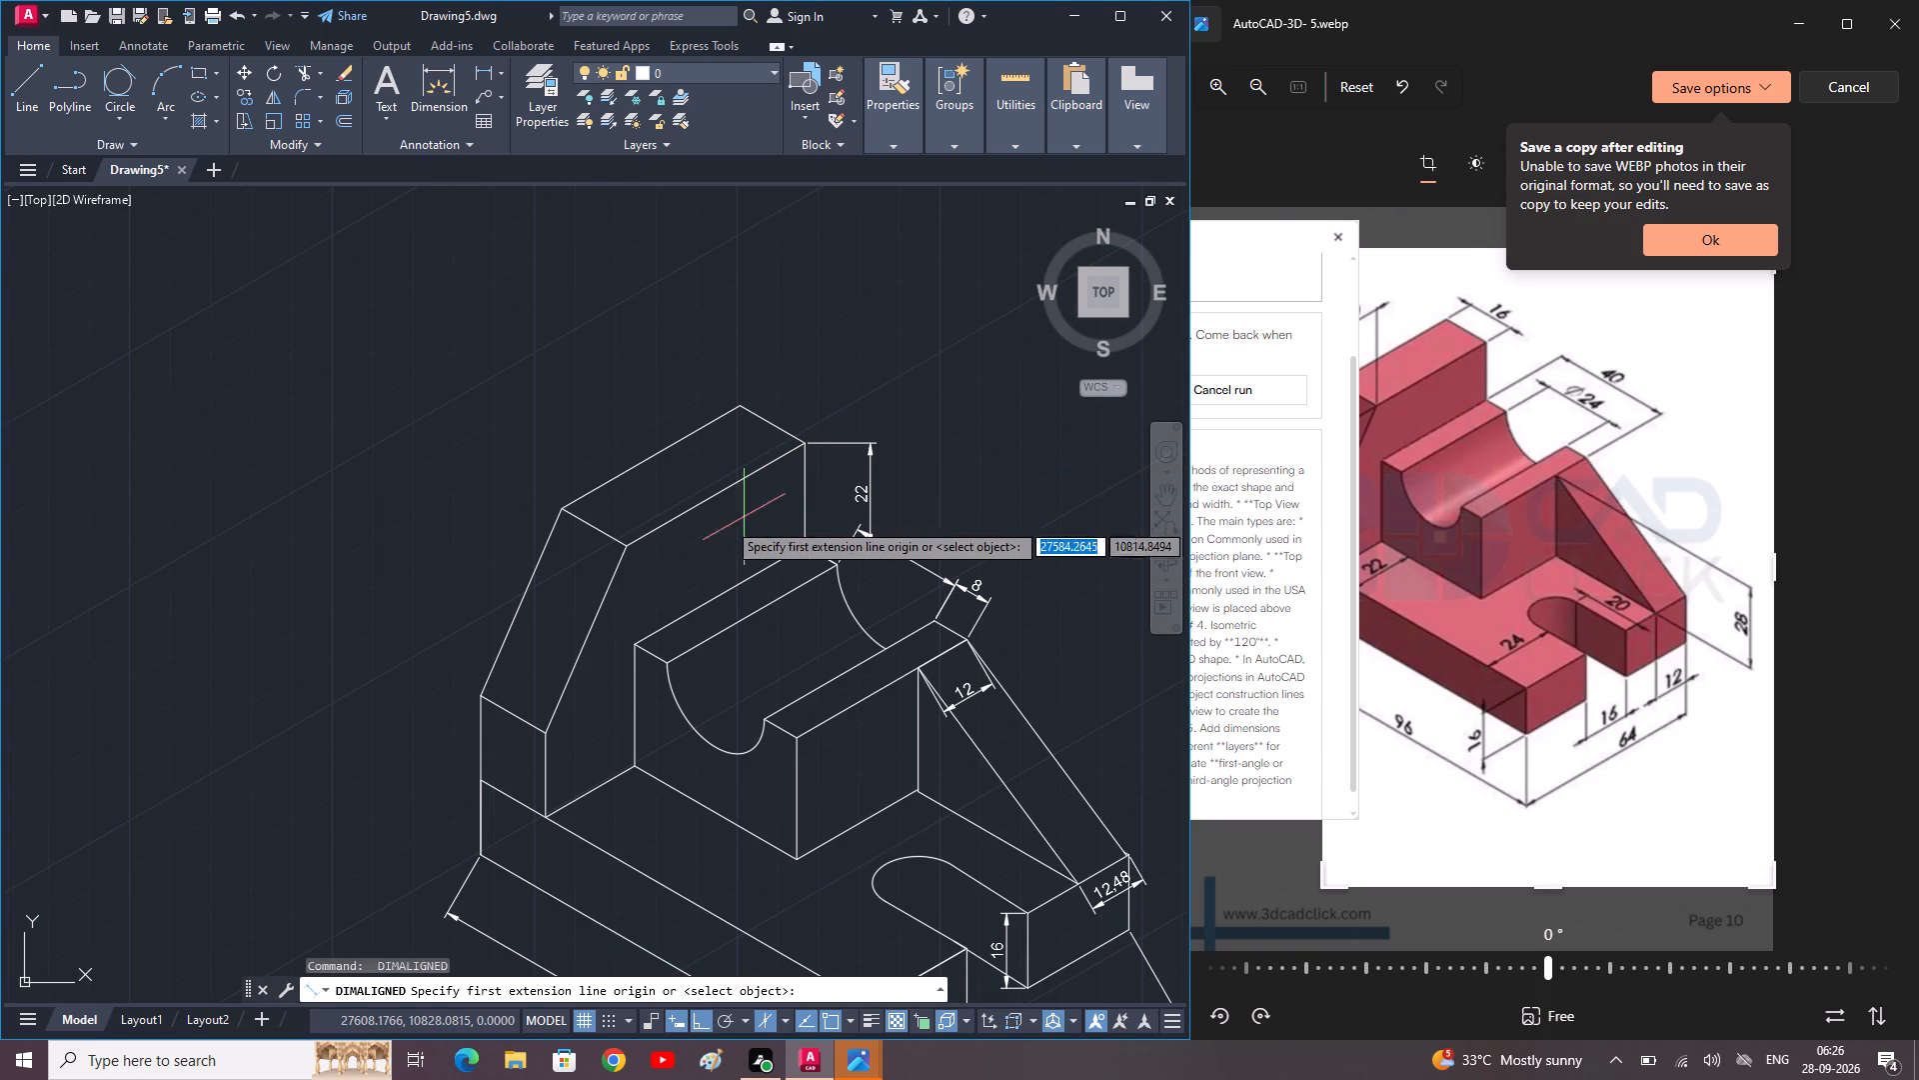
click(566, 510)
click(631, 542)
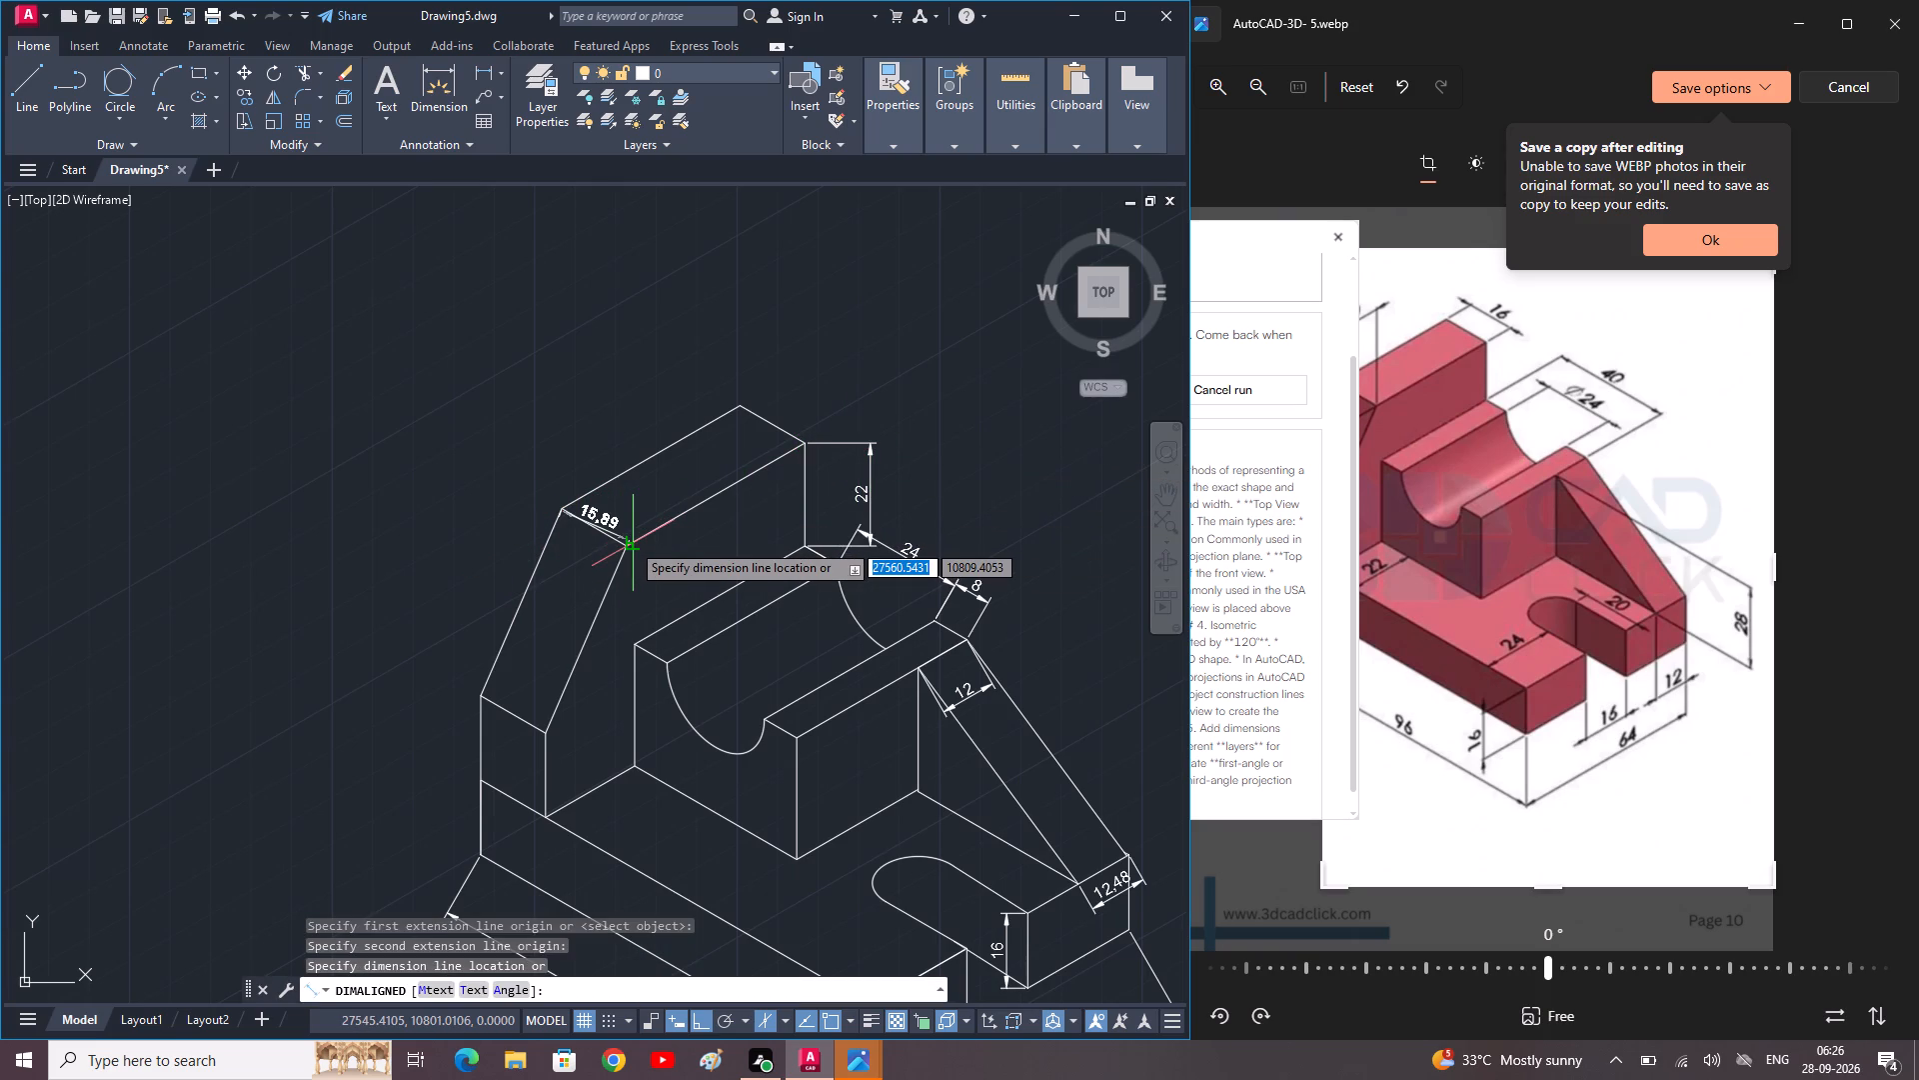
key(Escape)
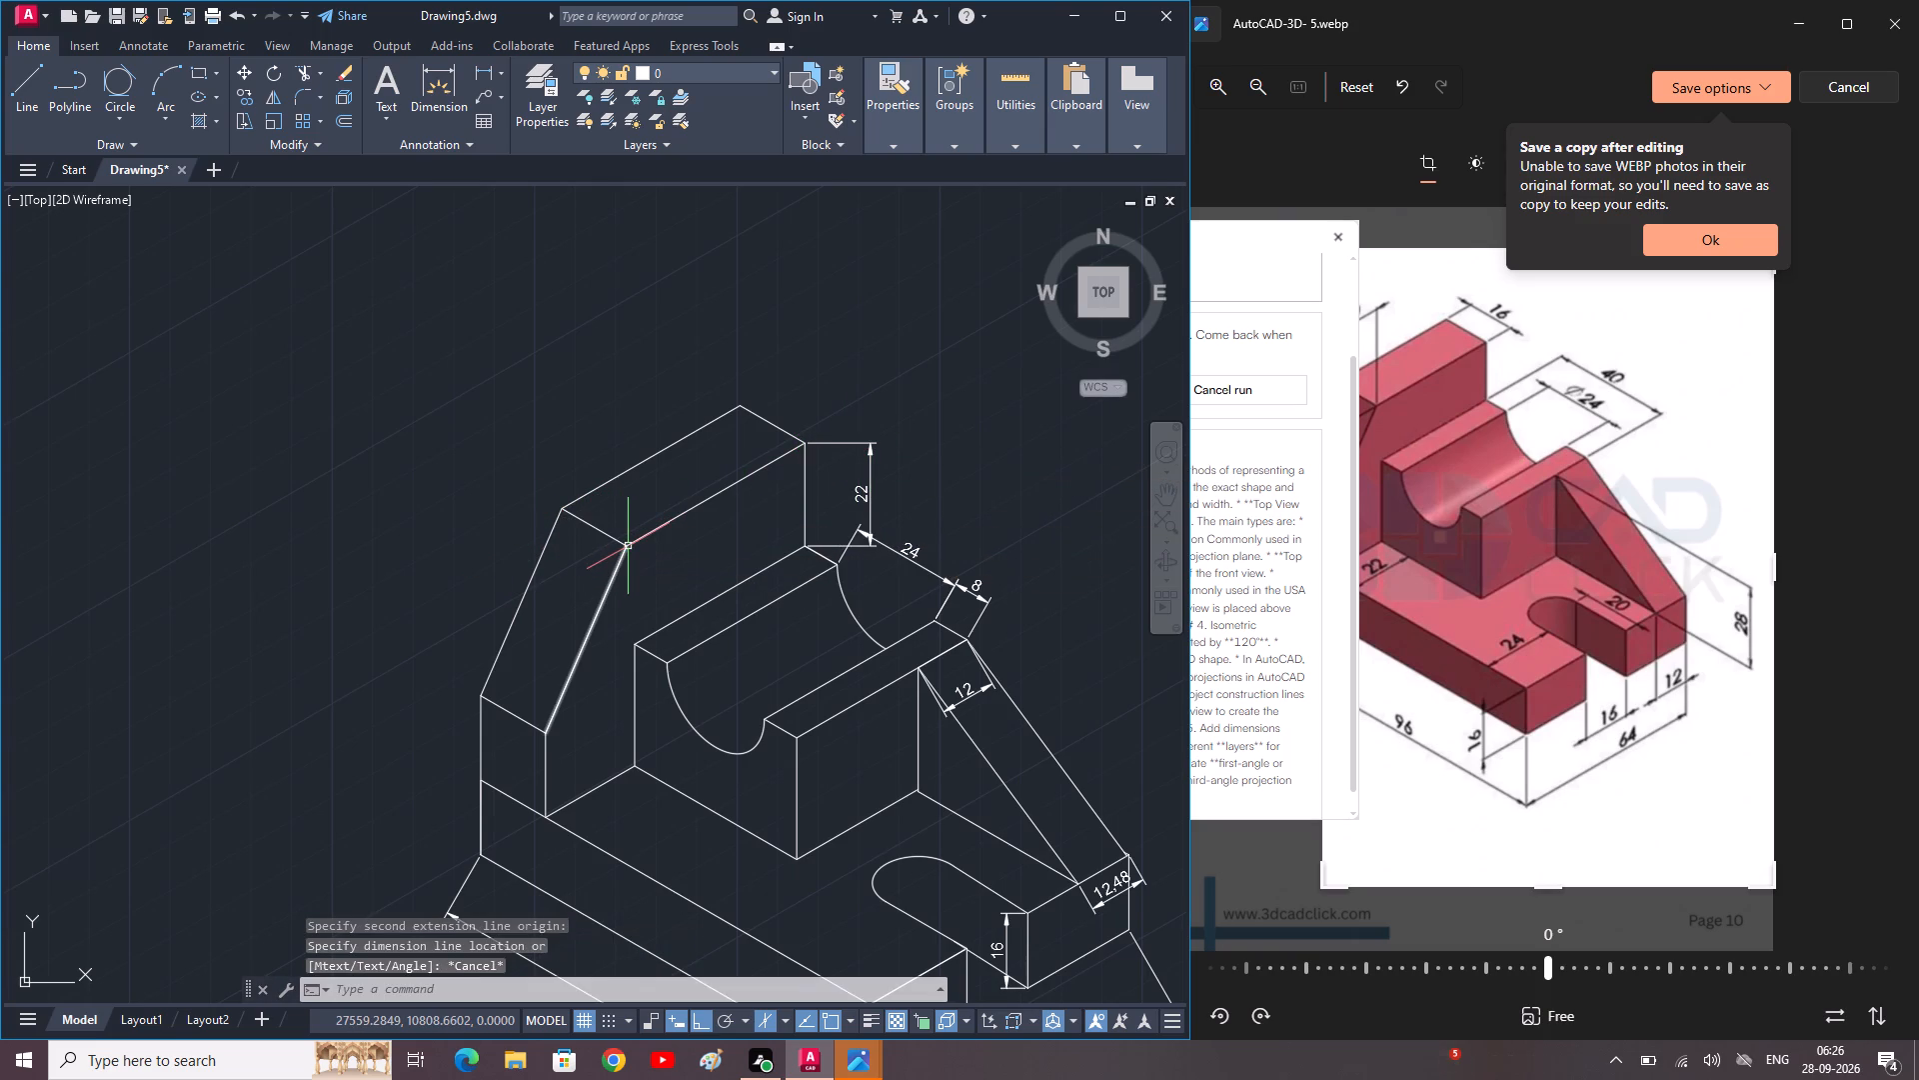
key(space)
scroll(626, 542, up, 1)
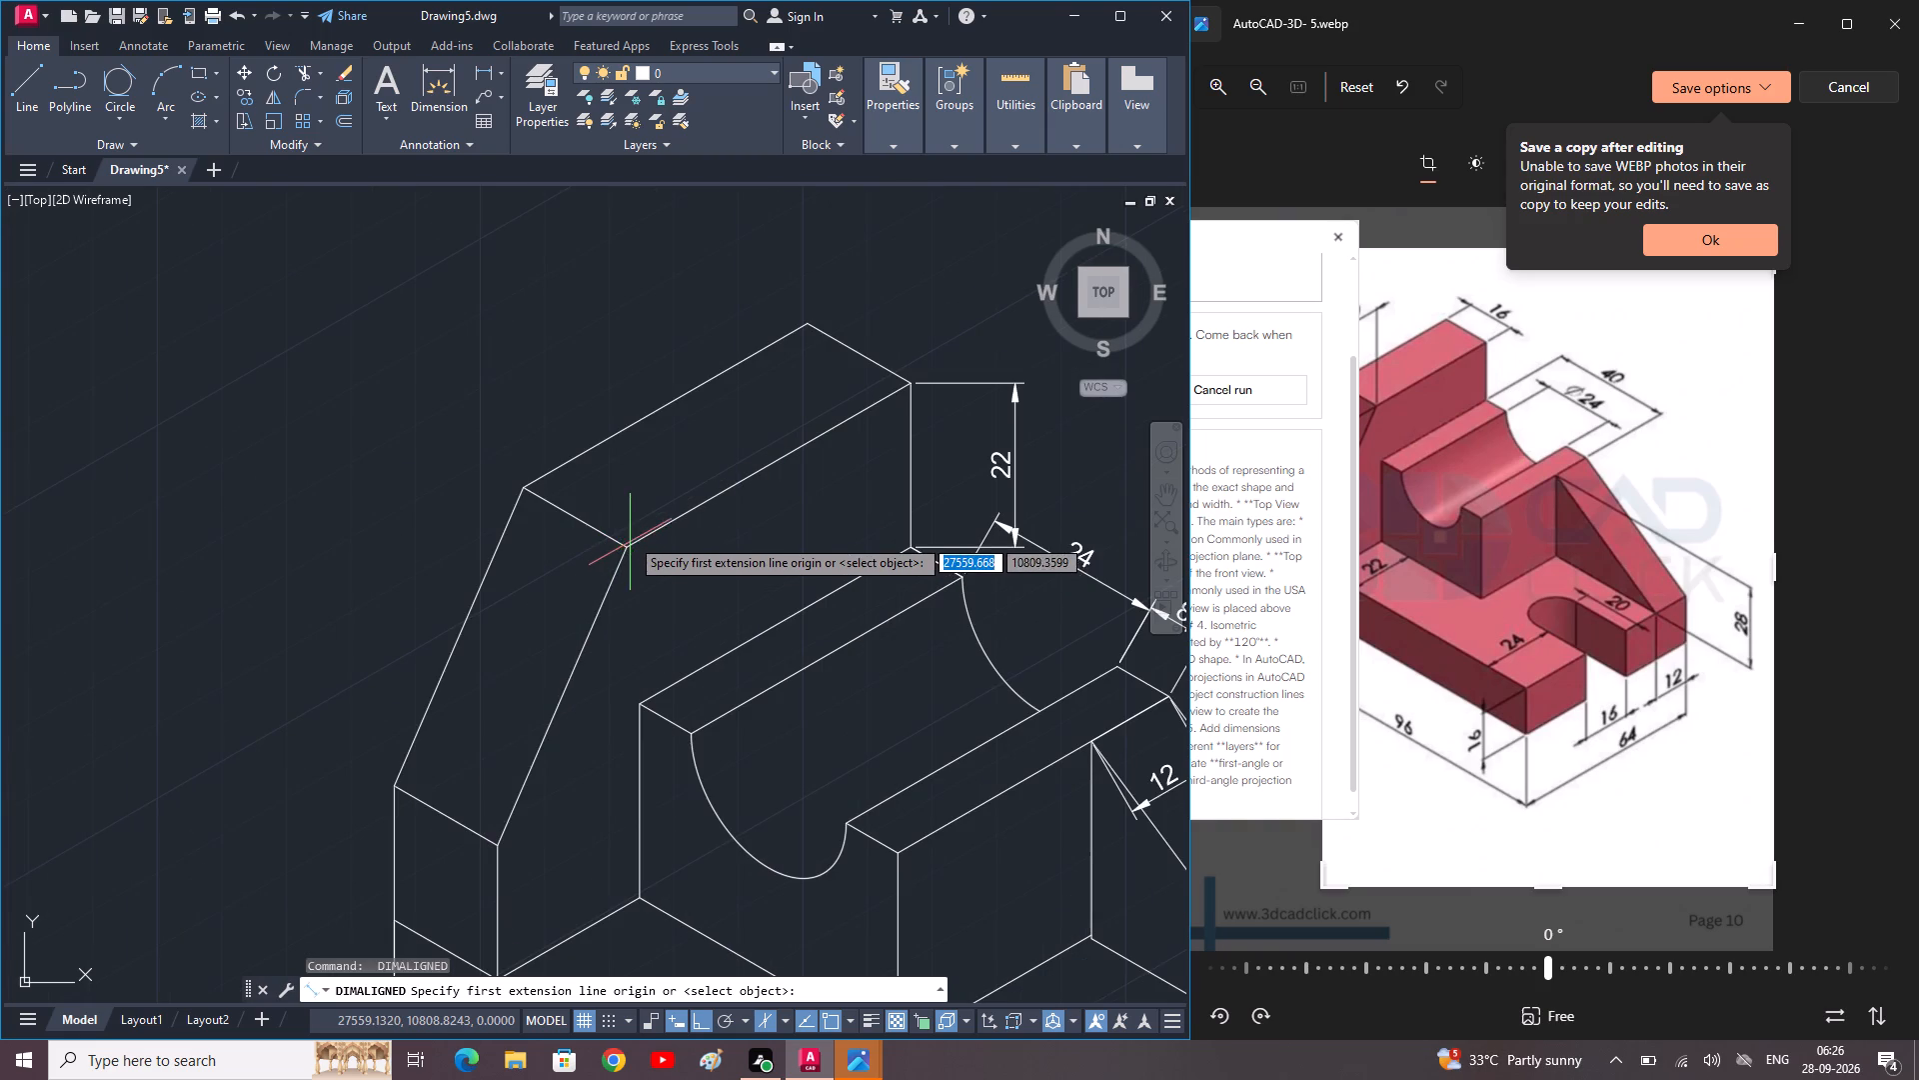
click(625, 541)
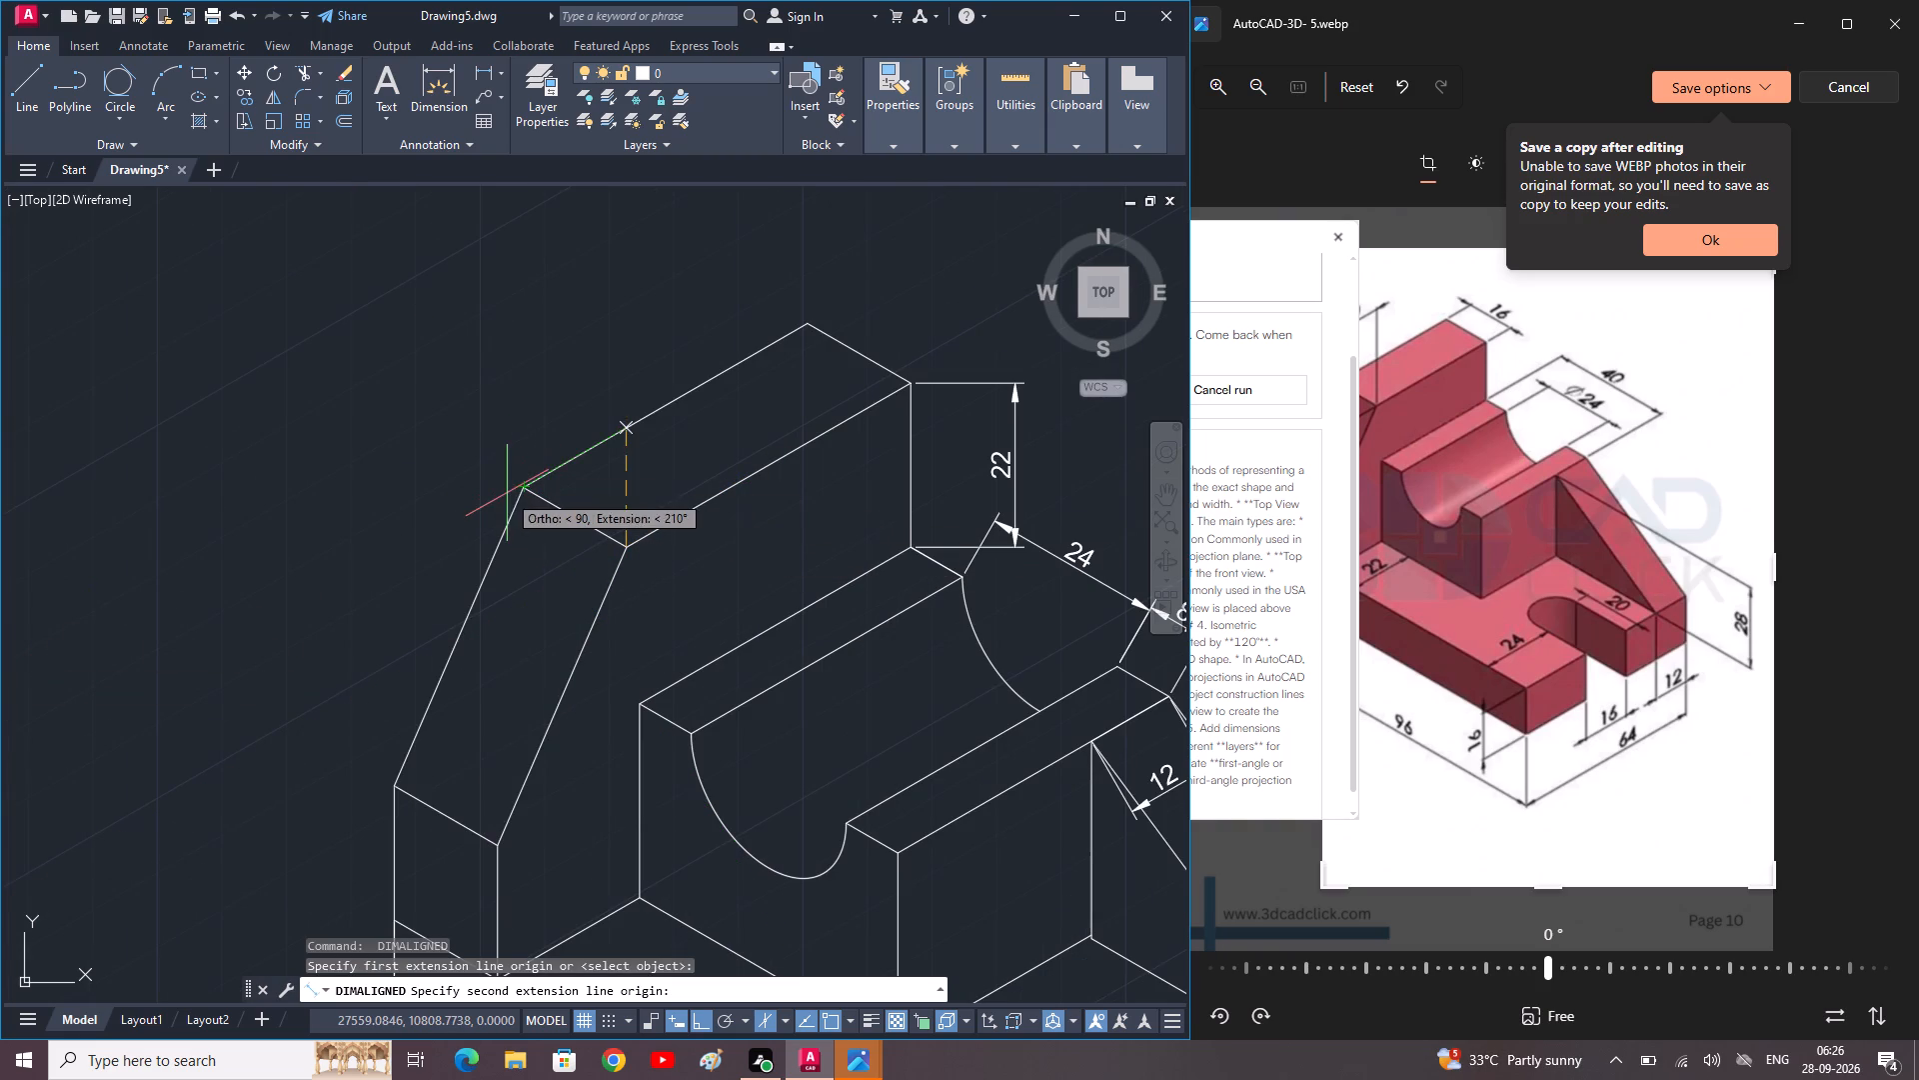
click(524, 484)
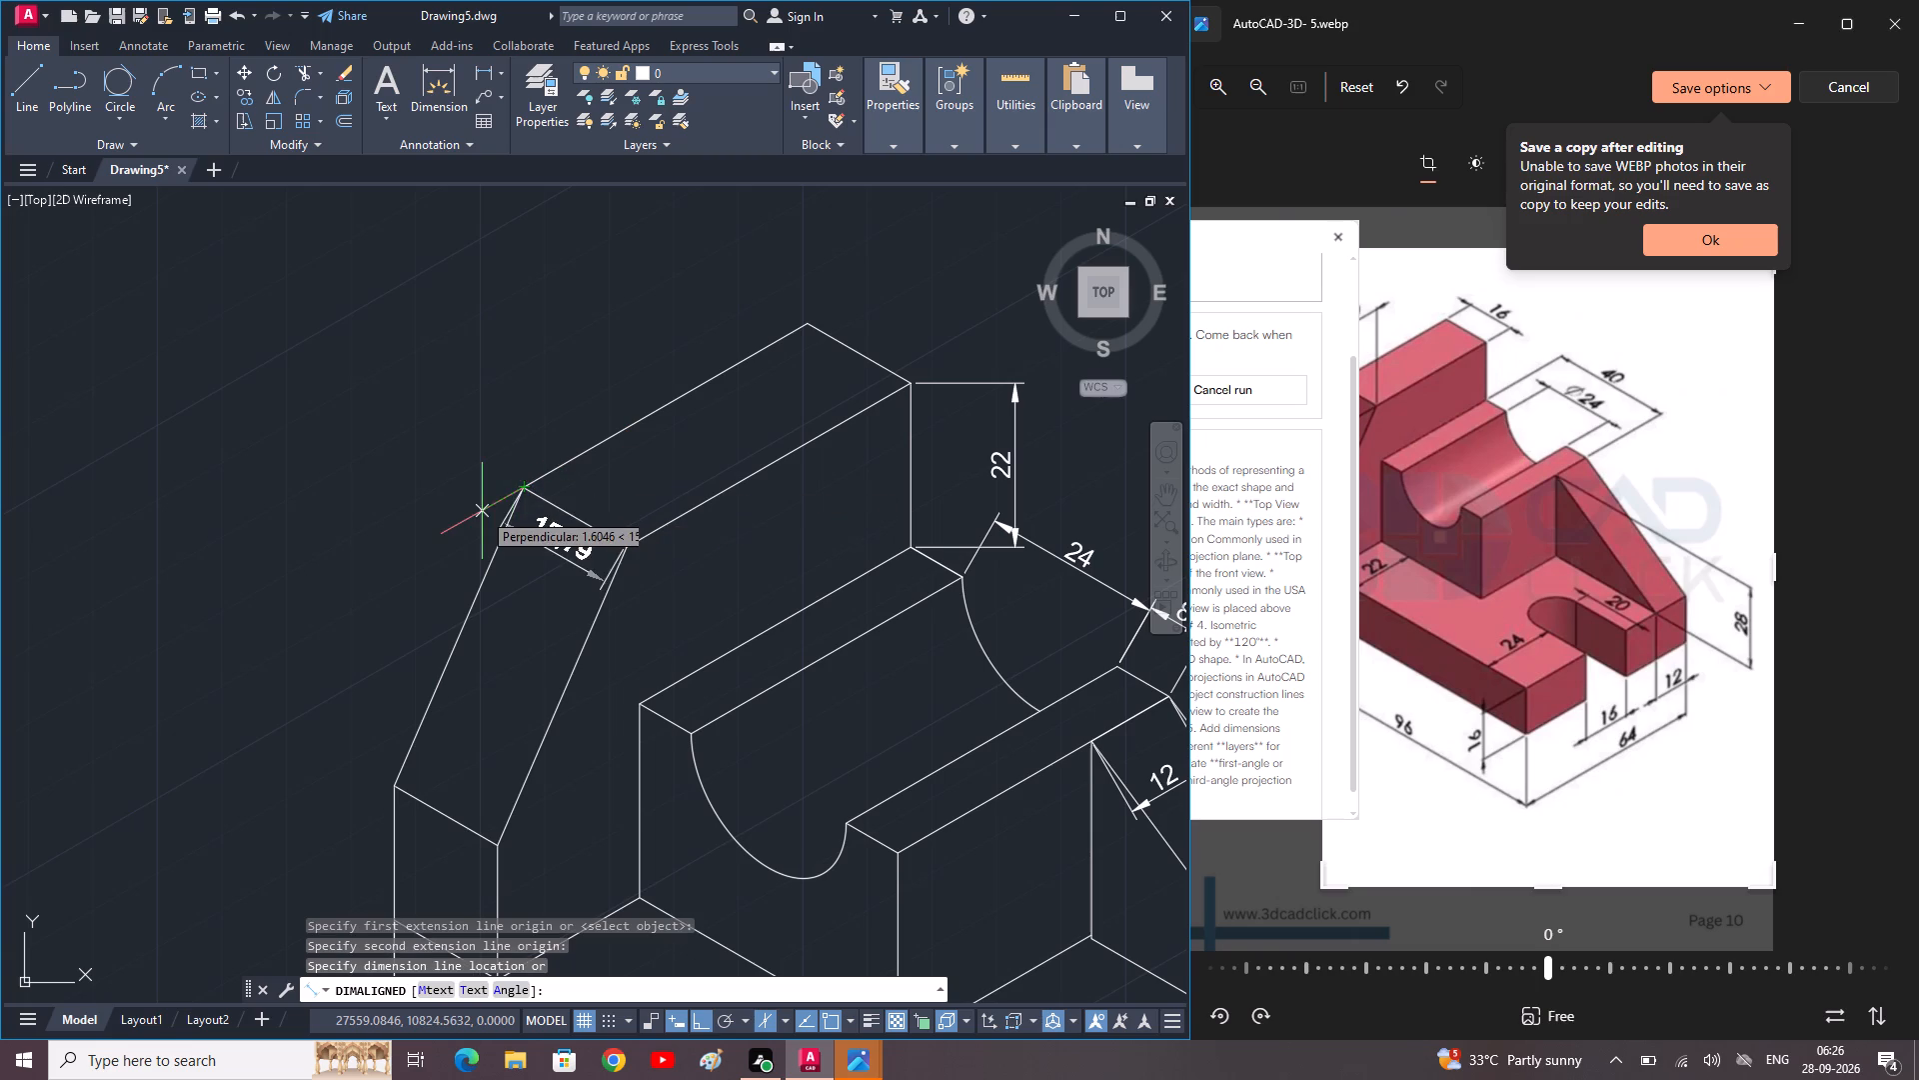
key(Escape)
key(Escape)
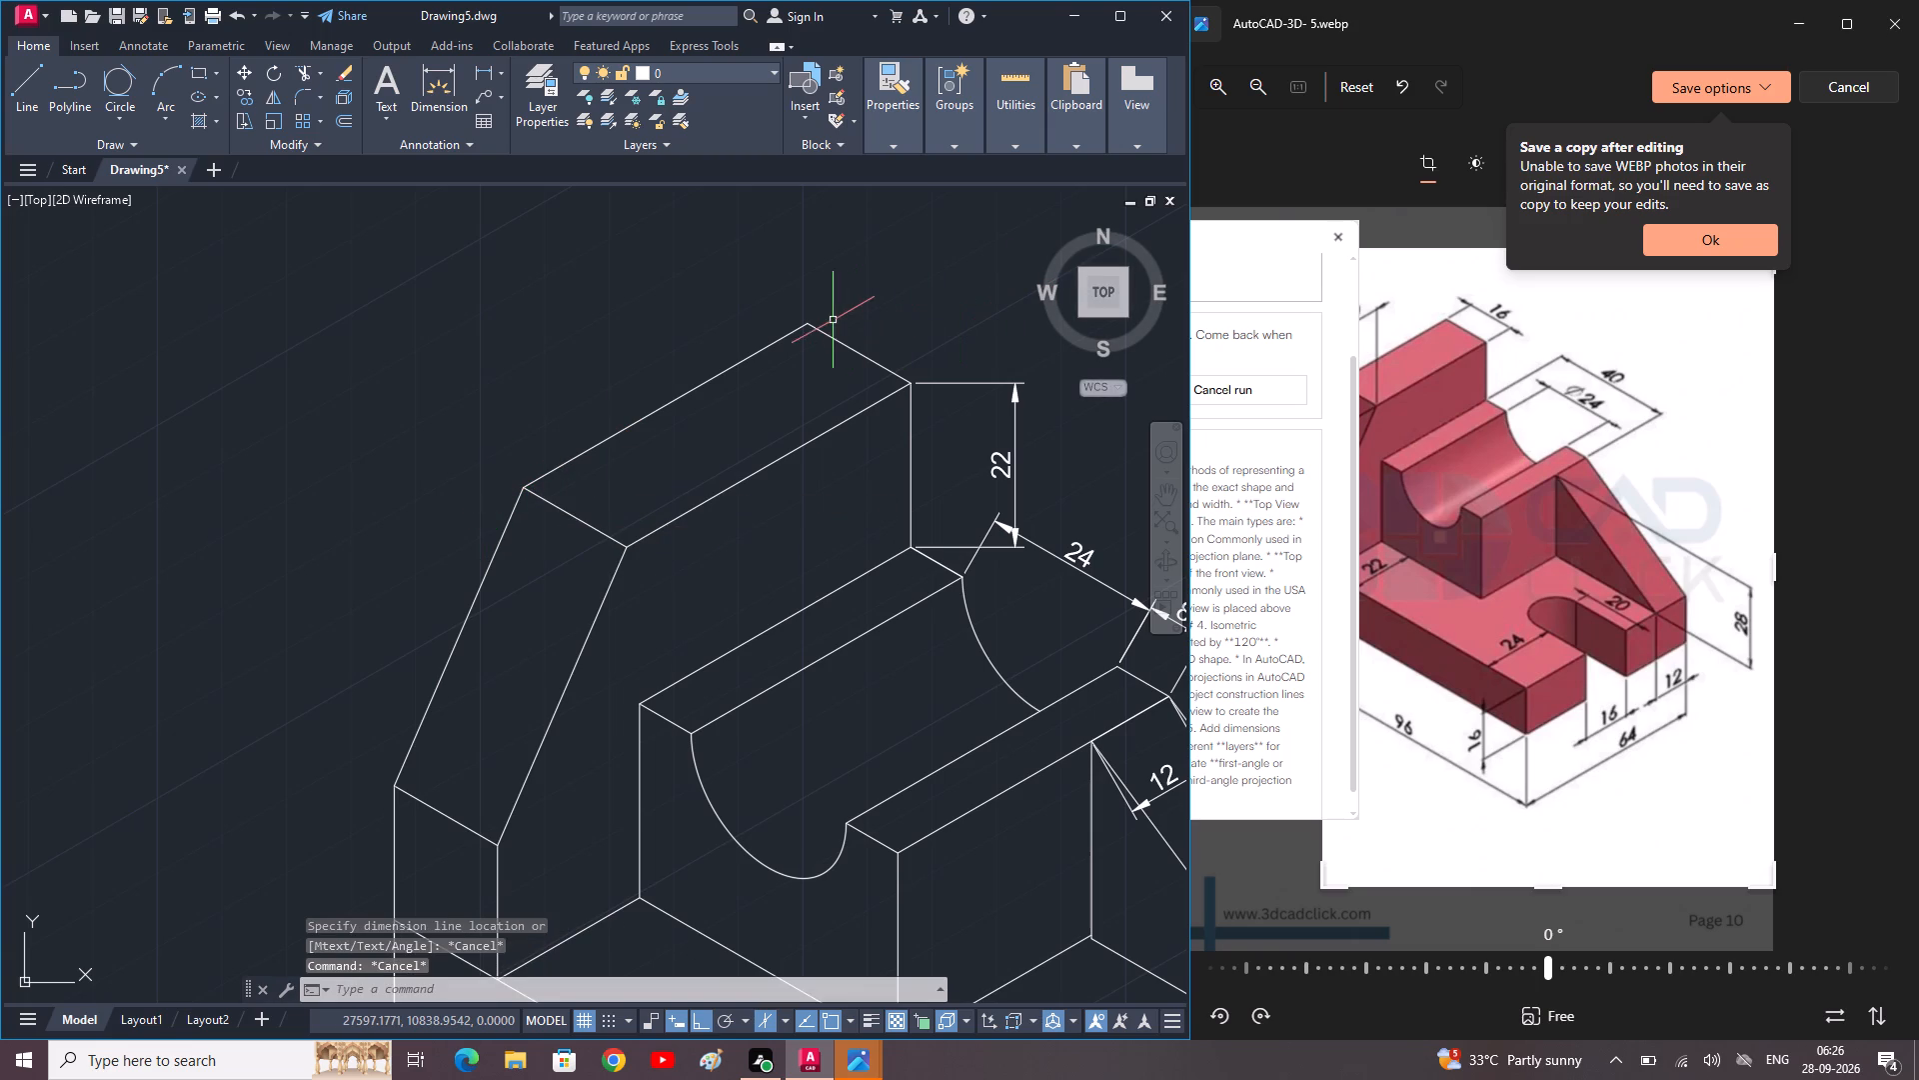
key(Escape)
Add an aligned dimension for the upright's thickness across the short top edge at its vertical rear end.
key(space)
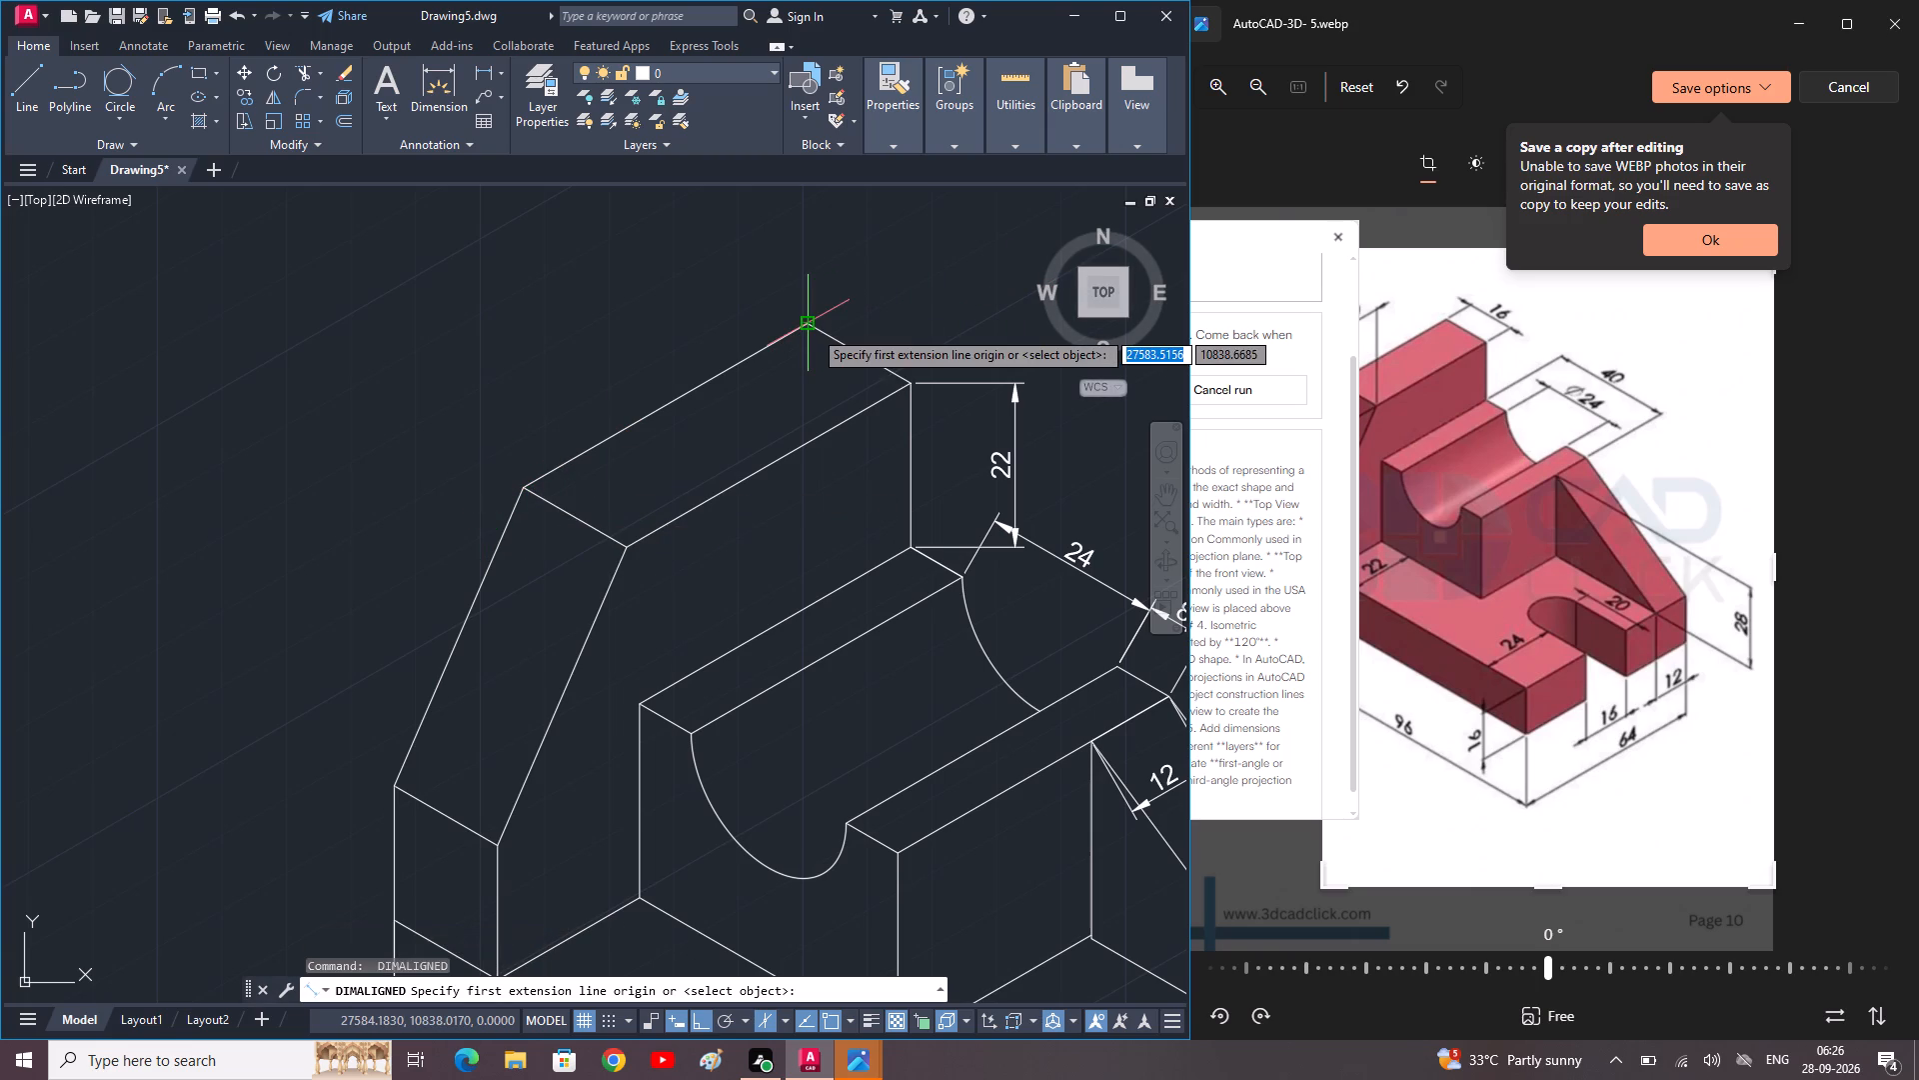
click(813, 329)
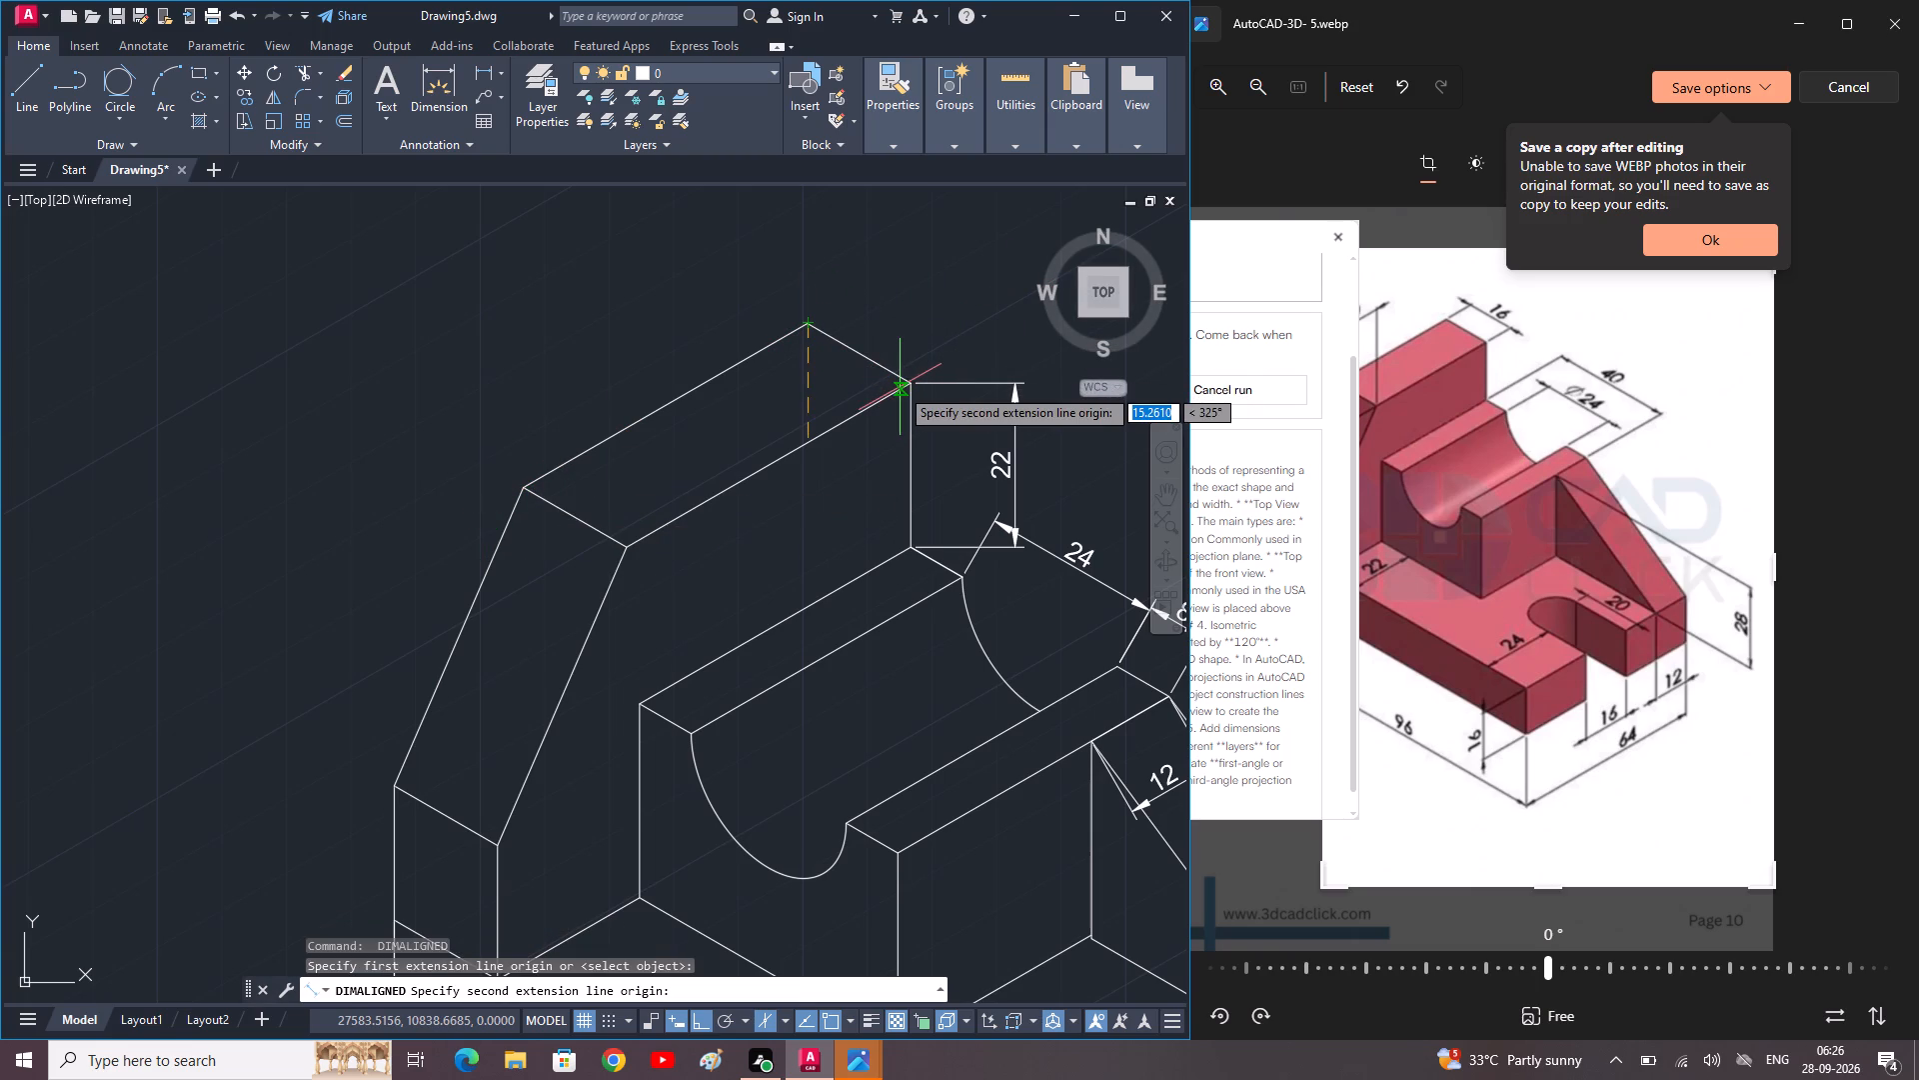
click(907, 383)
click(944, 346)
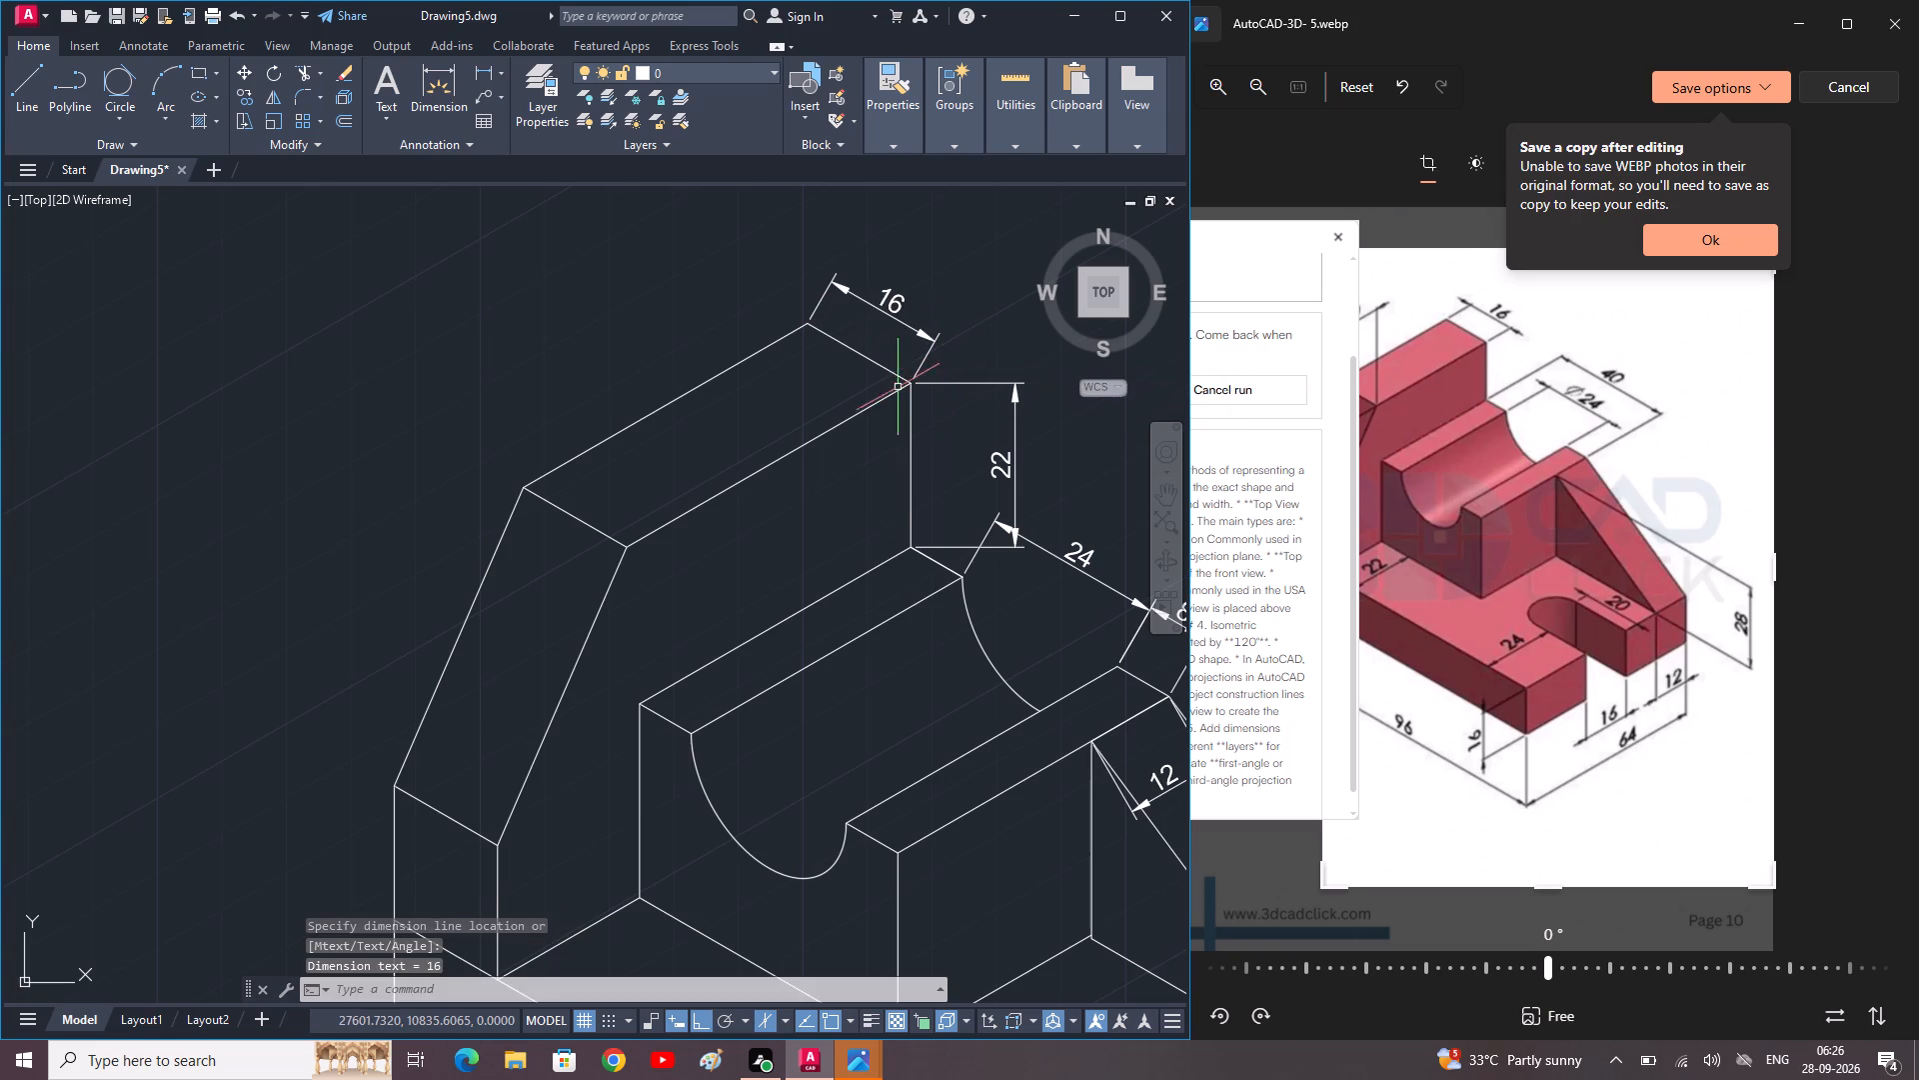
Add an aligned dimension along the upright's long outer top edge, from the rear corner to the start of the slope.
key(space)
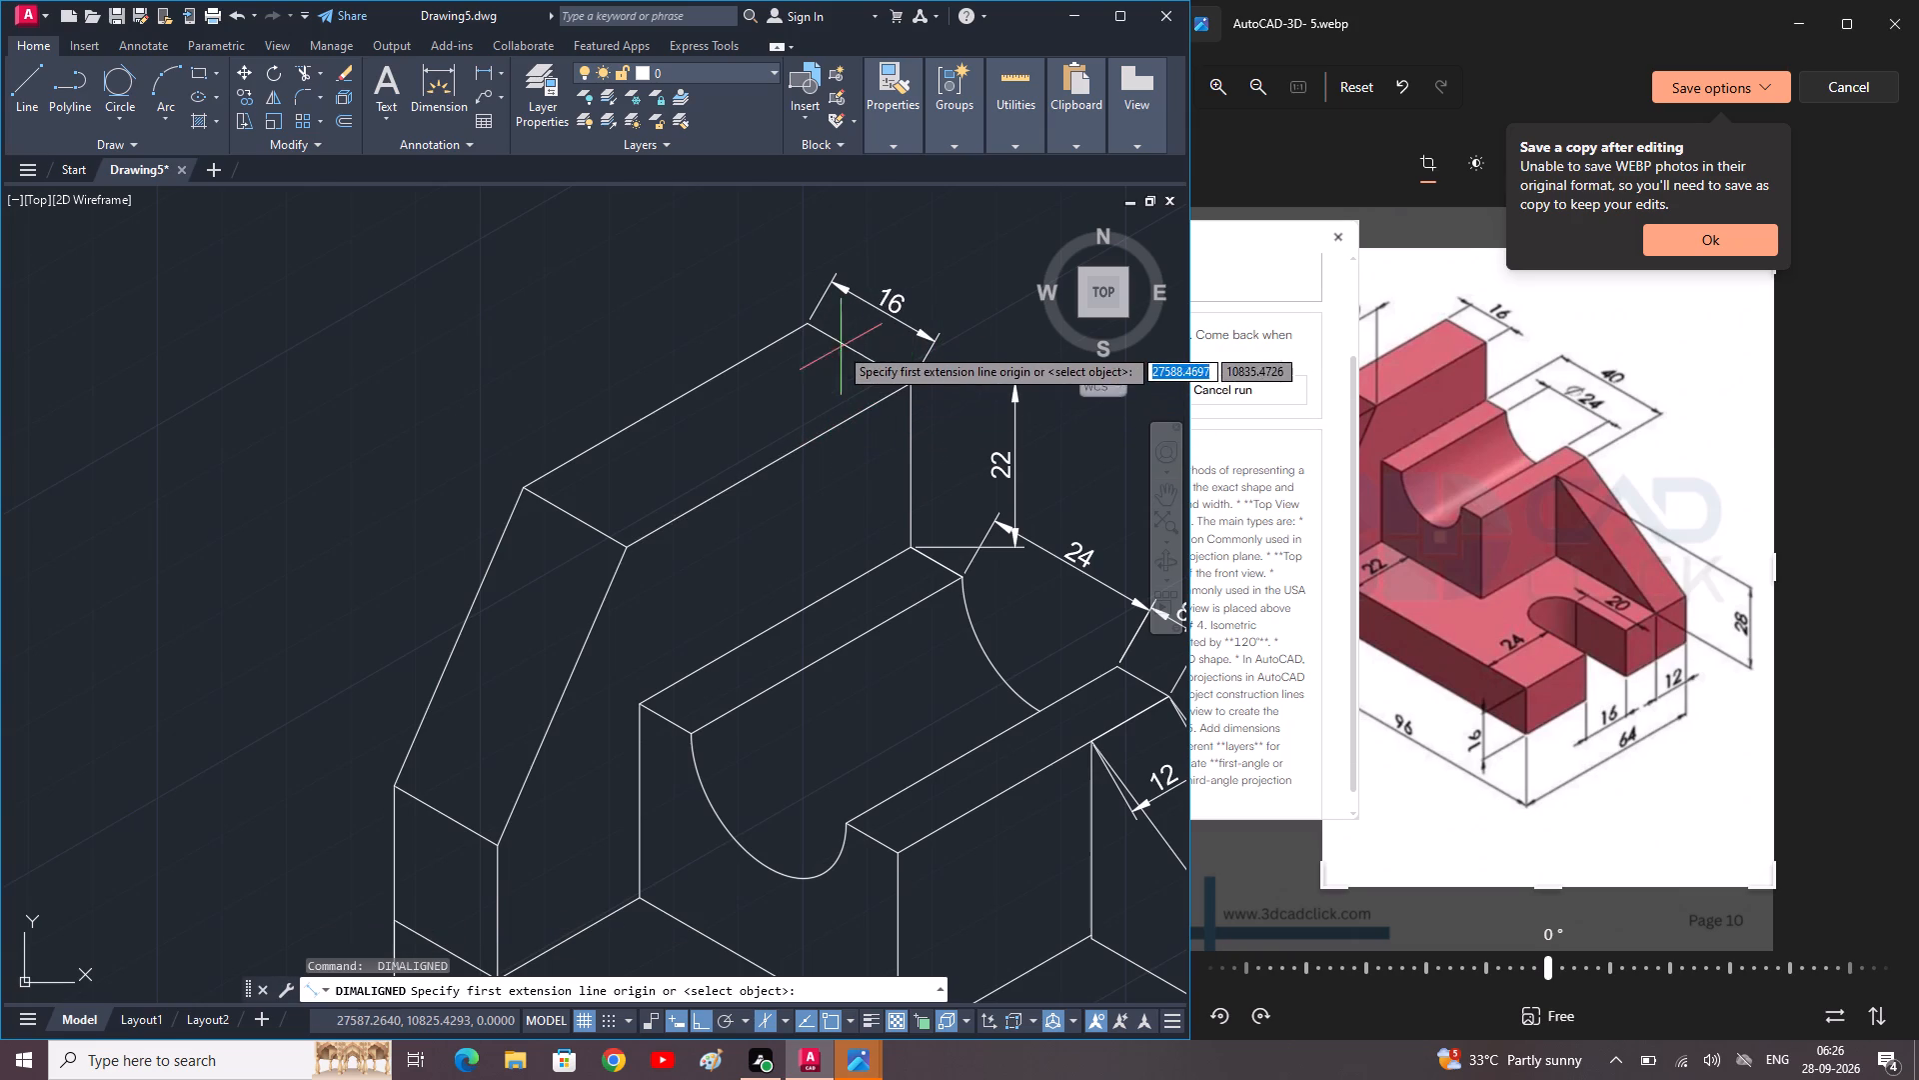
click(808, 318)
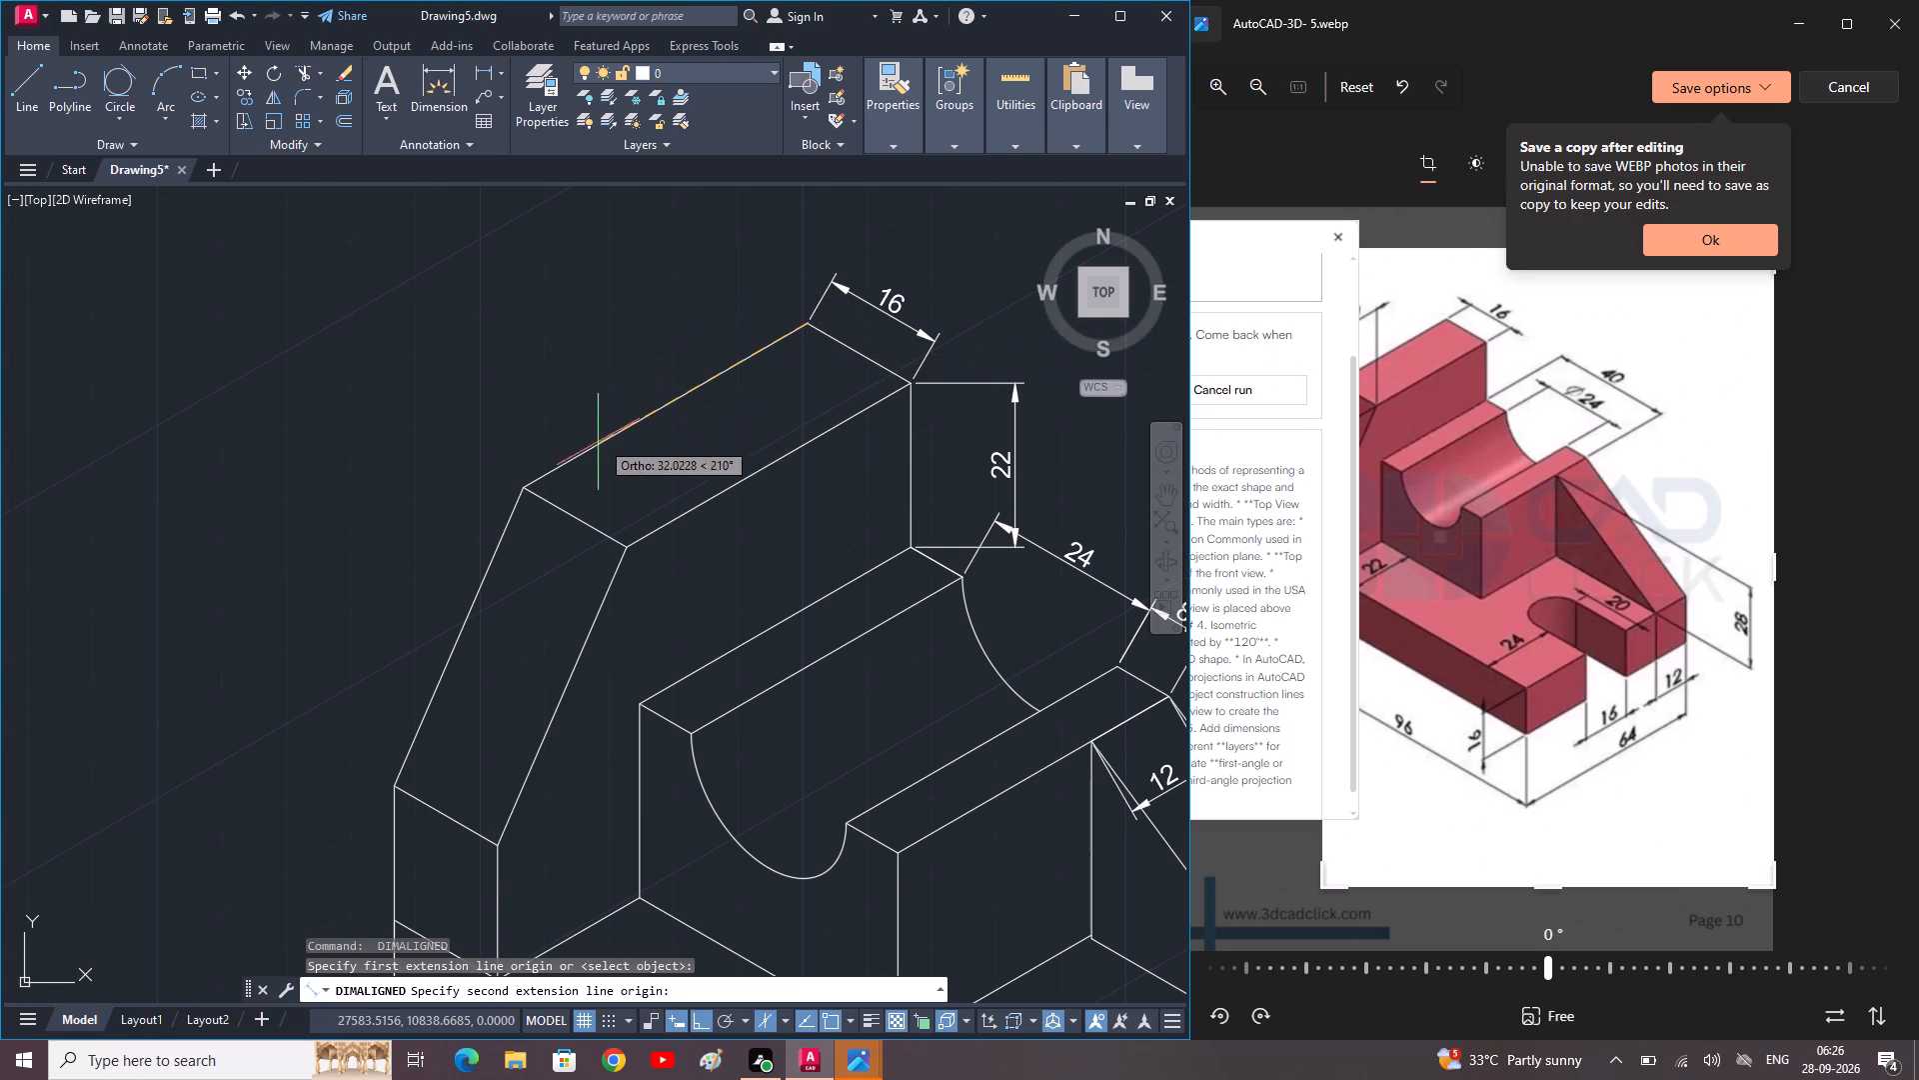
click(528, 487)
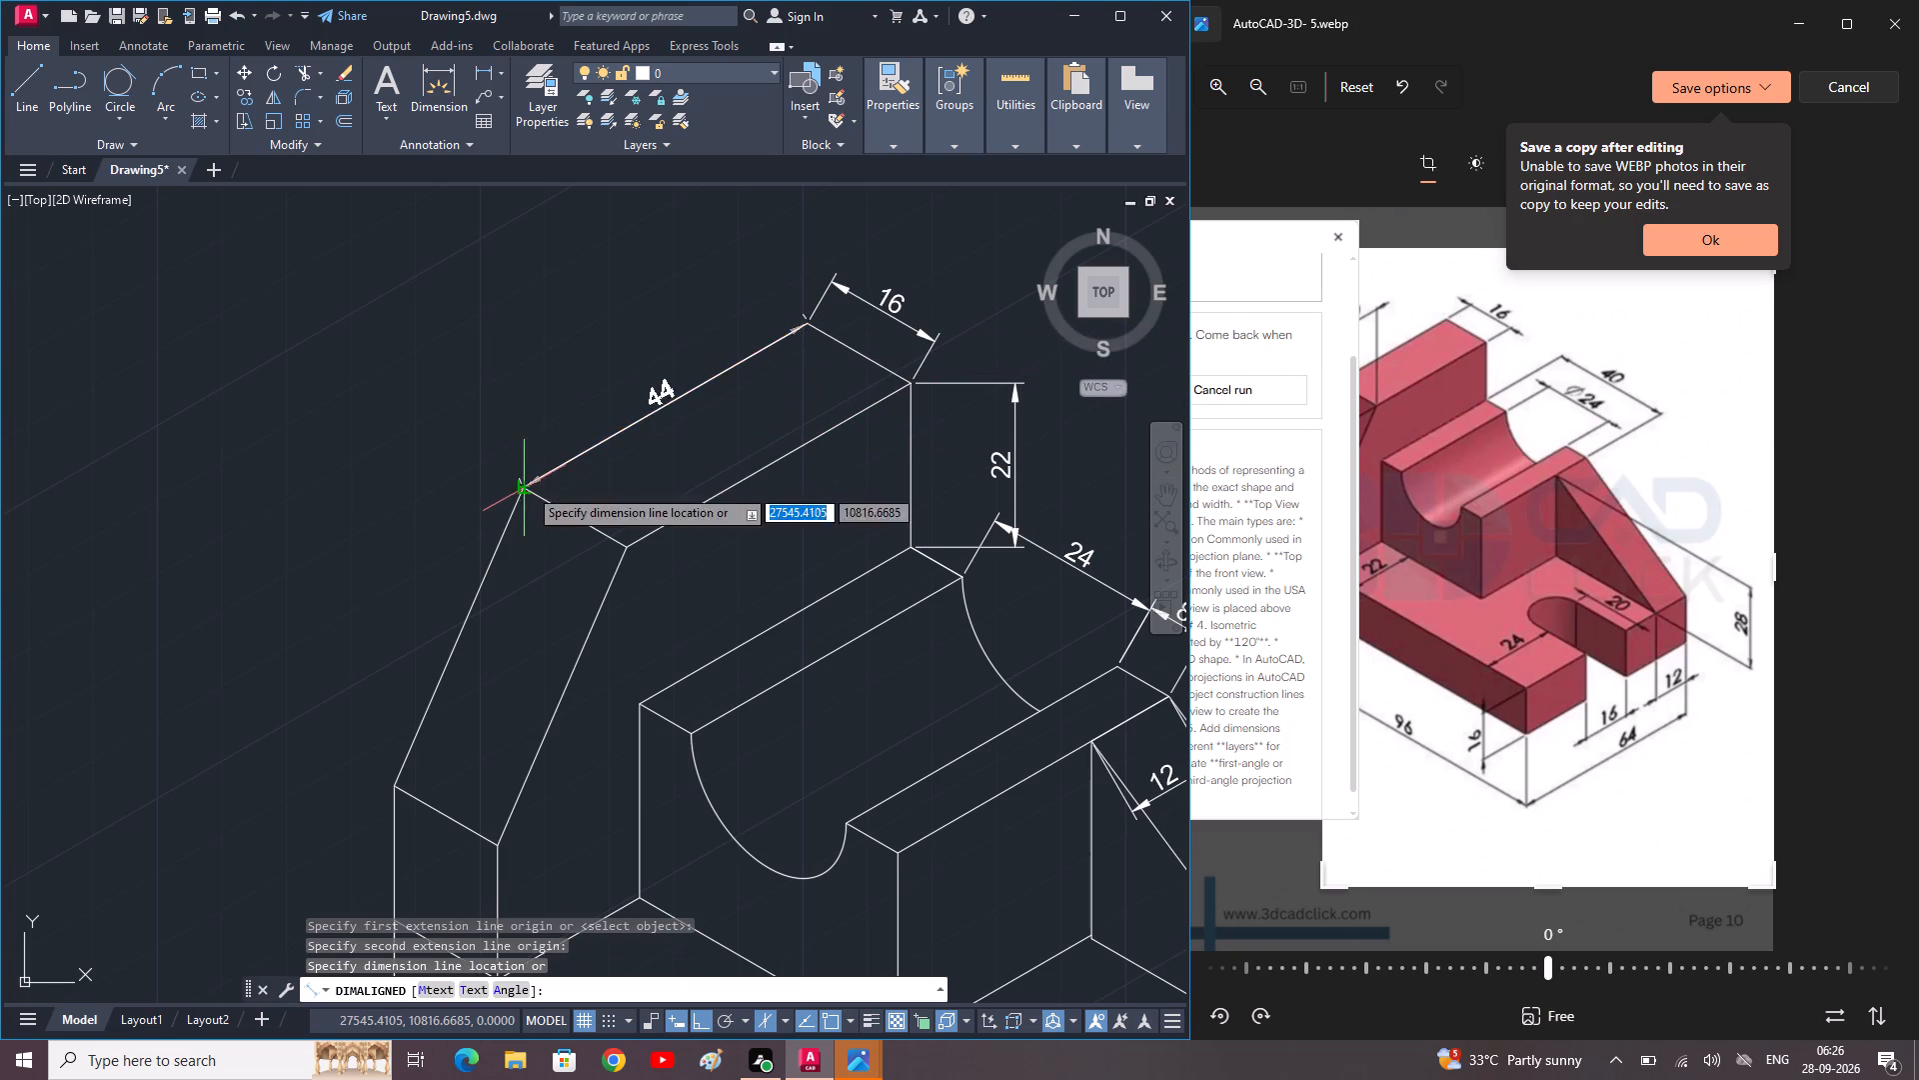
click(437, 449)
middle_drag(520, 518, 959, 263)
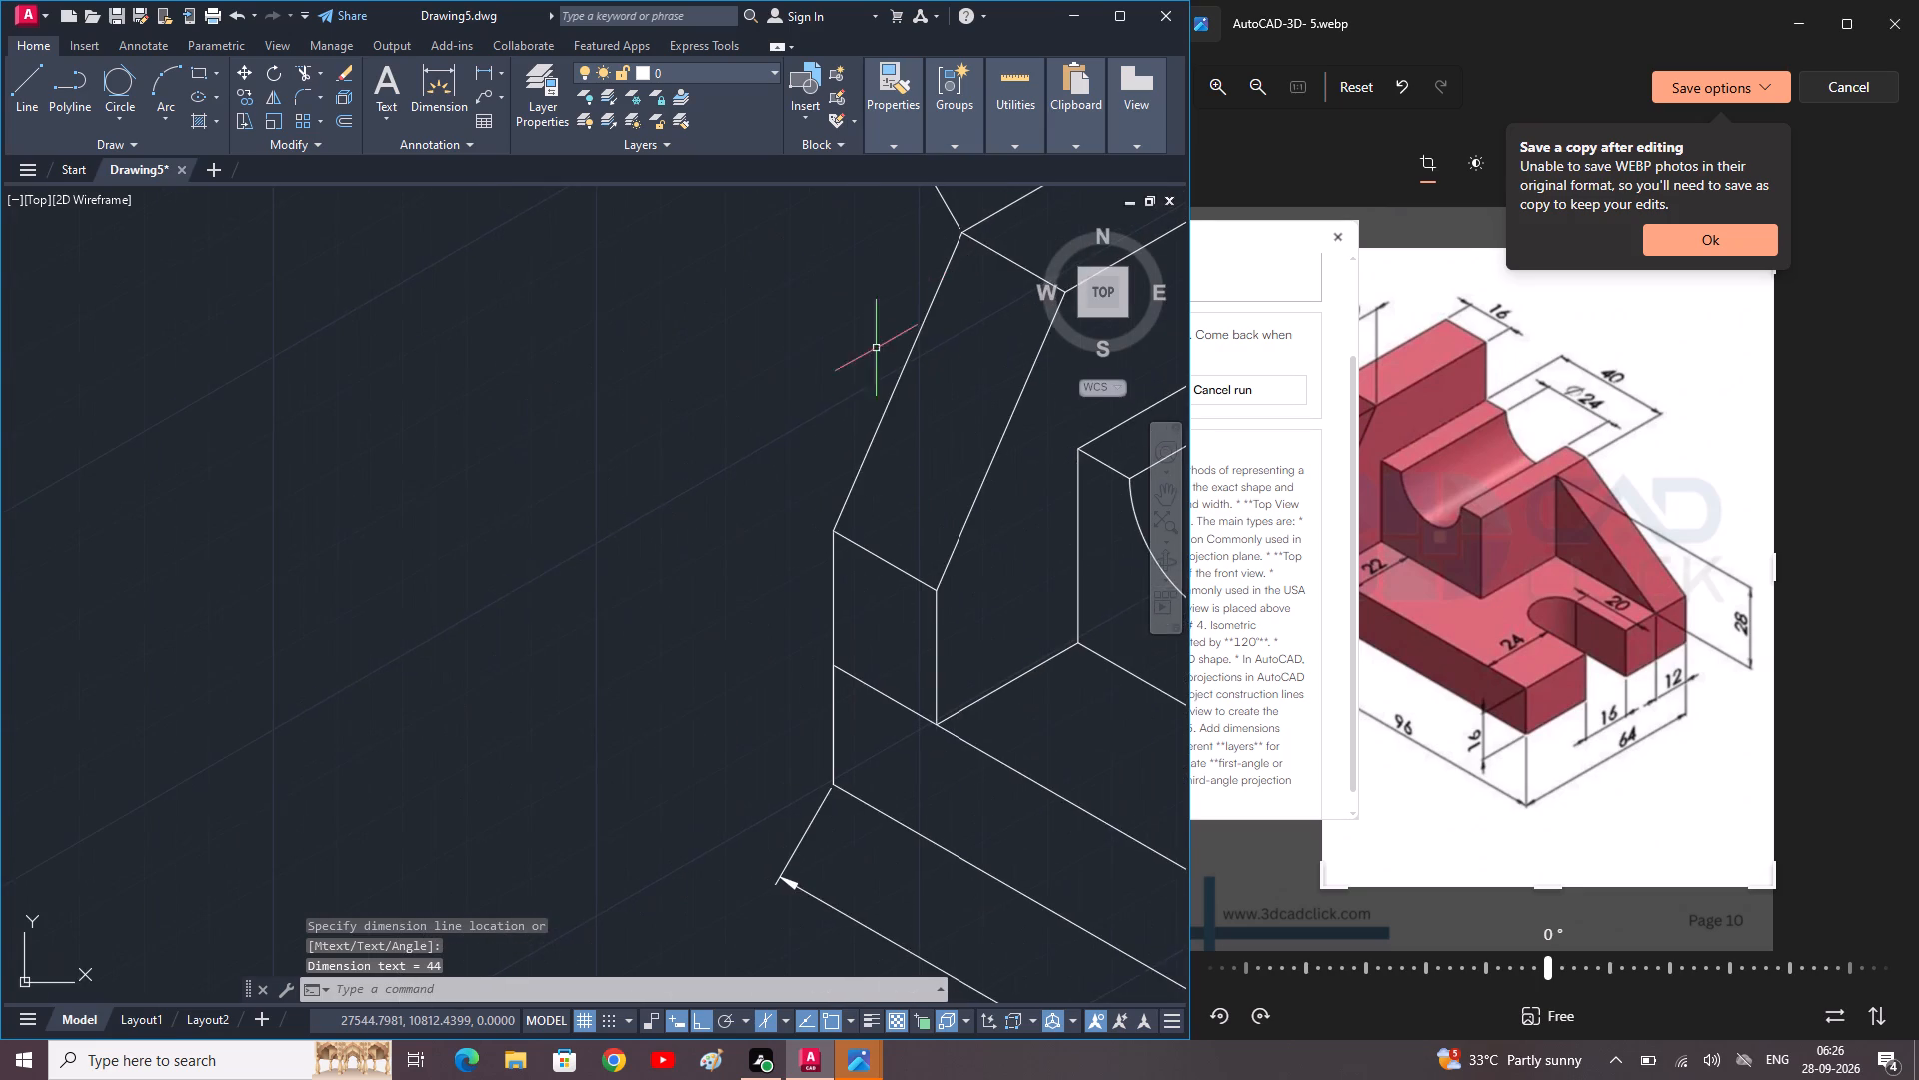
Add an aligned dimension to the upright's short outer vertical edge between the bottom of the slope and the base.
middle_drag(862, 488, 780, 457)
key(space)
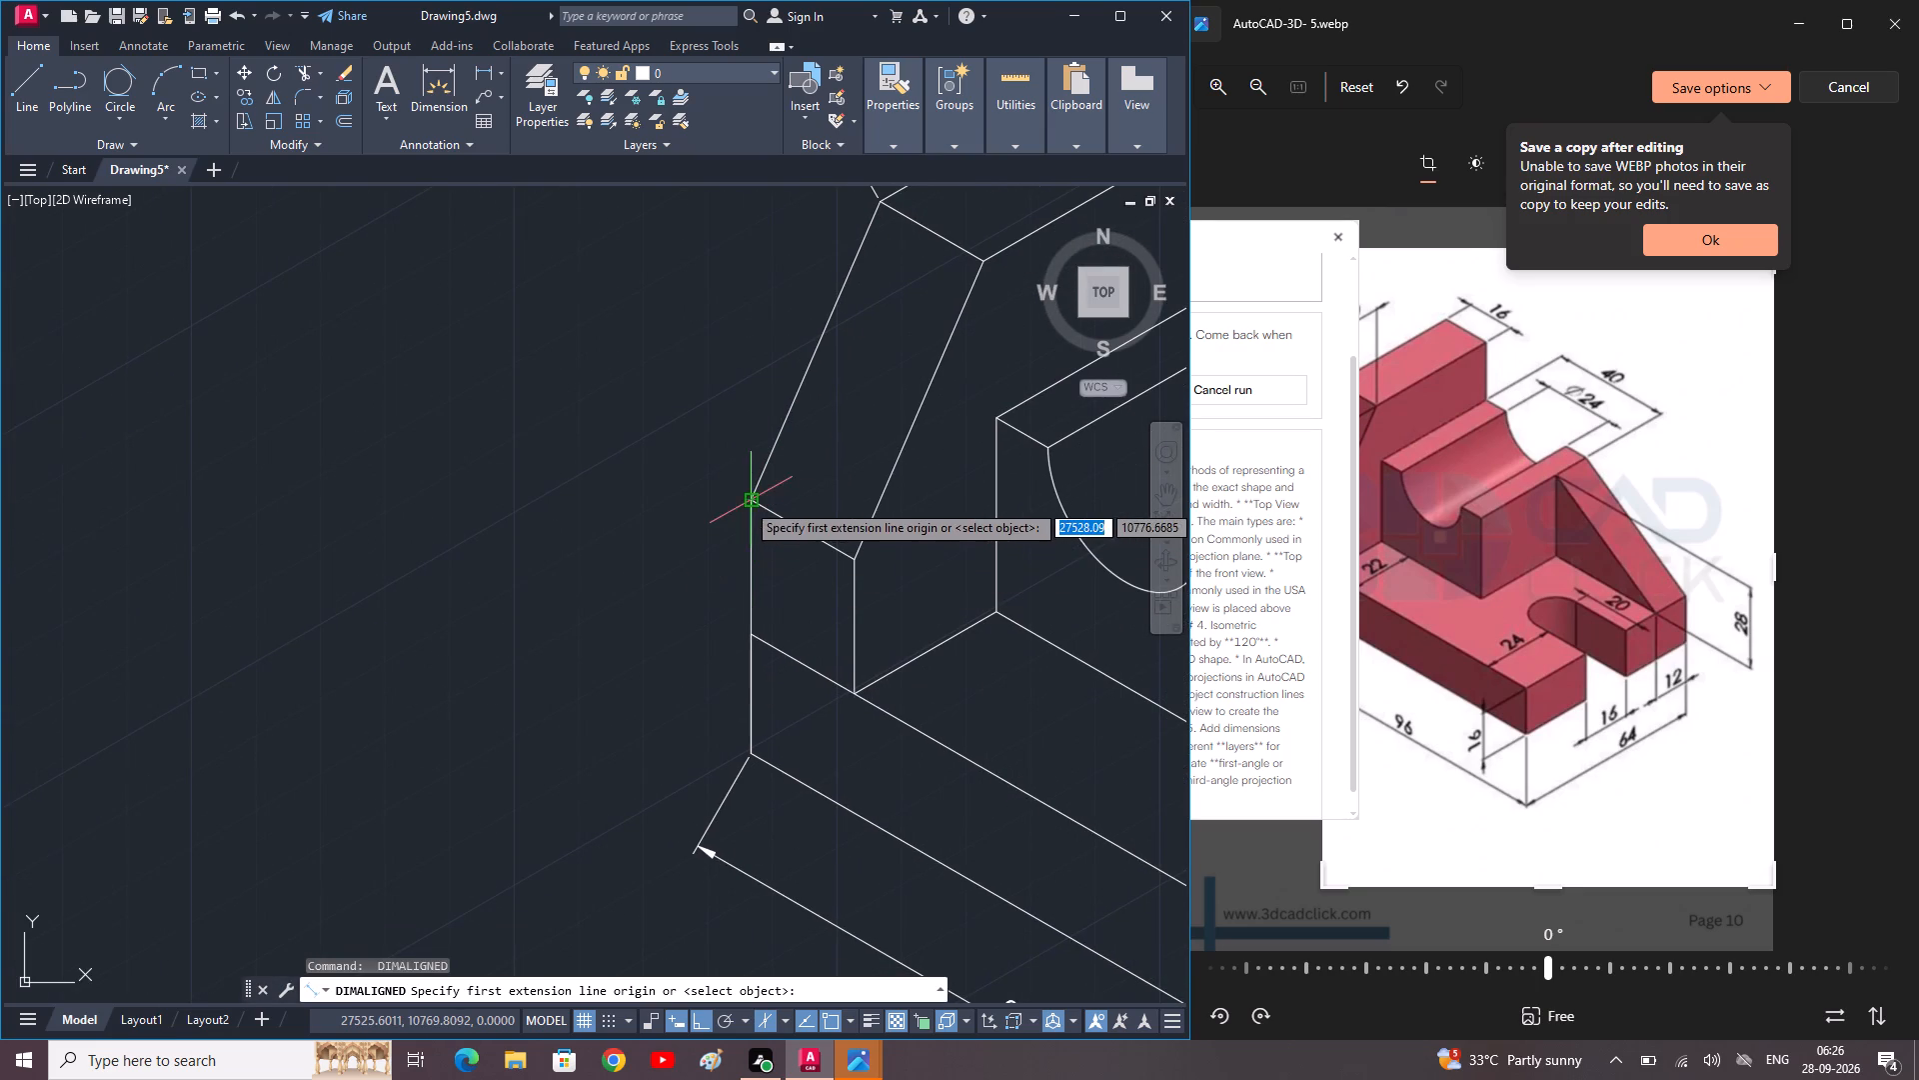
click(746, 502)
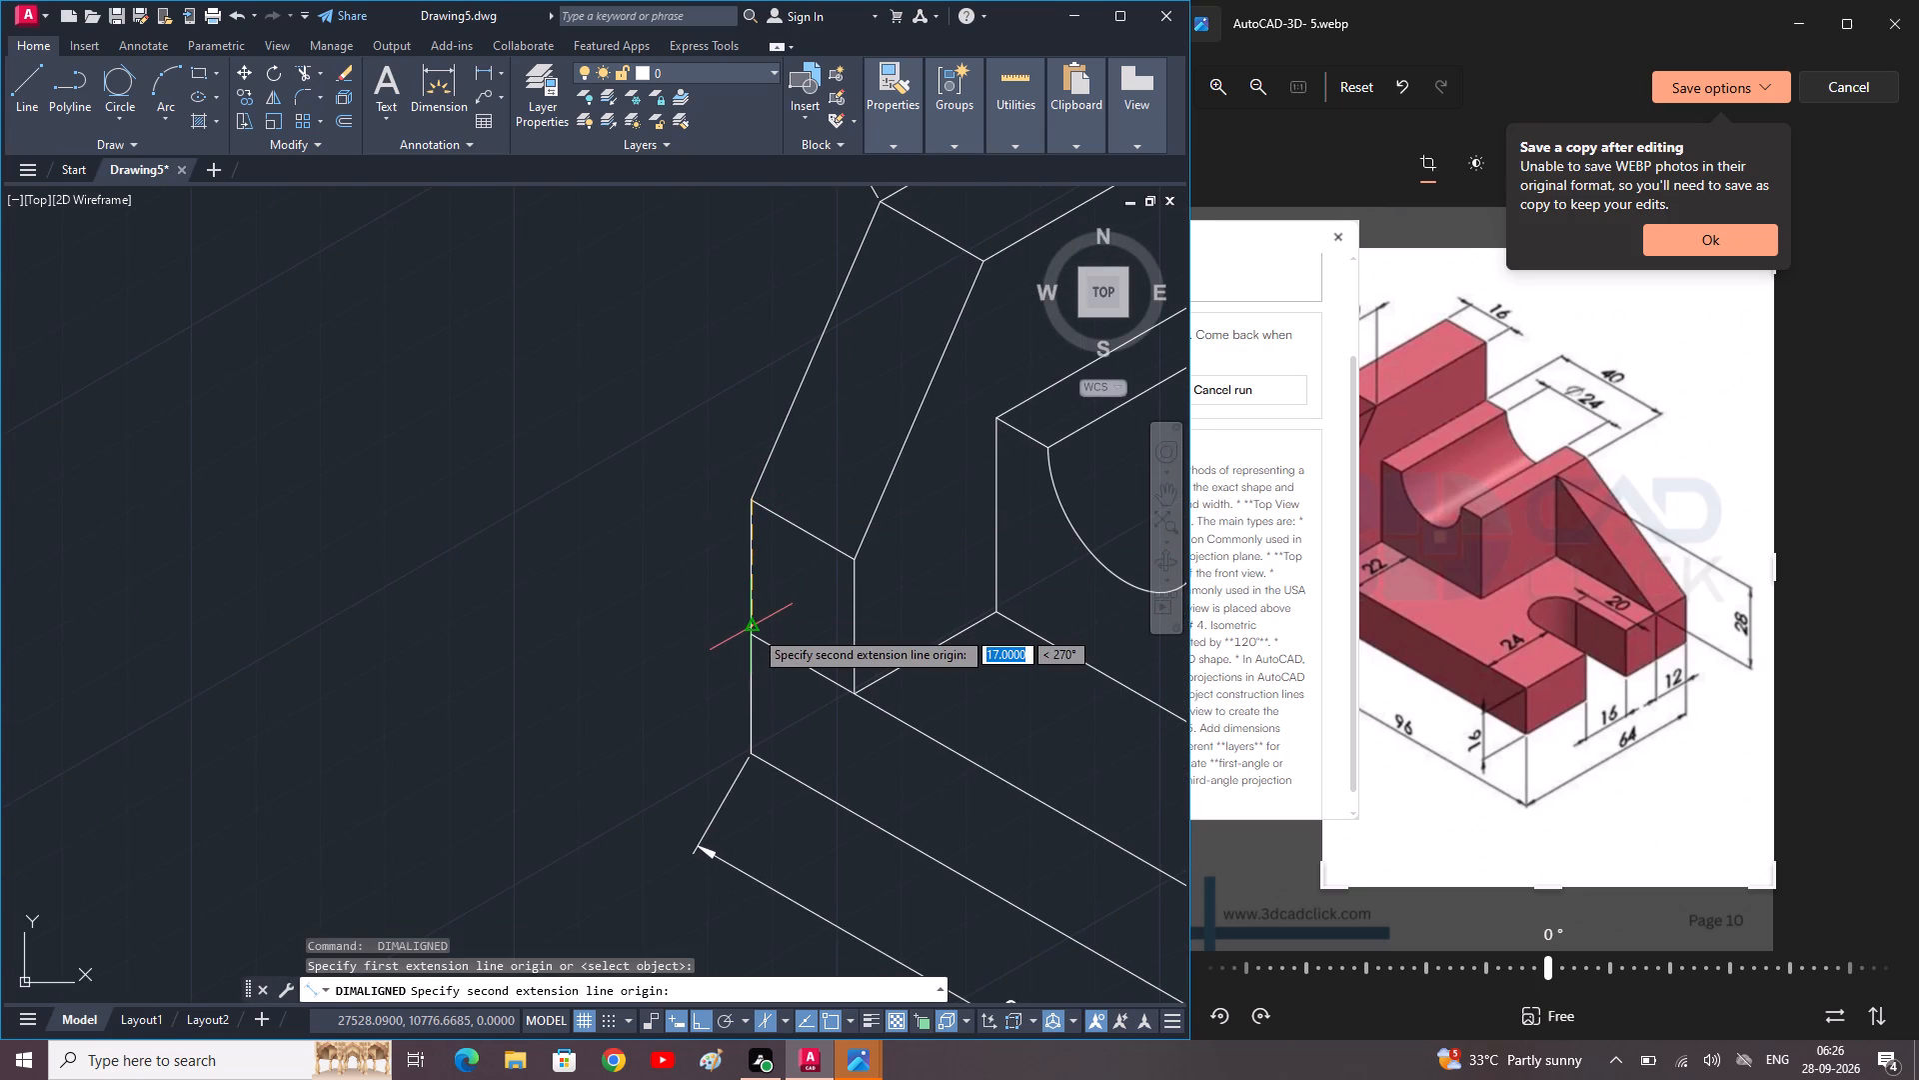
click(751, 638)
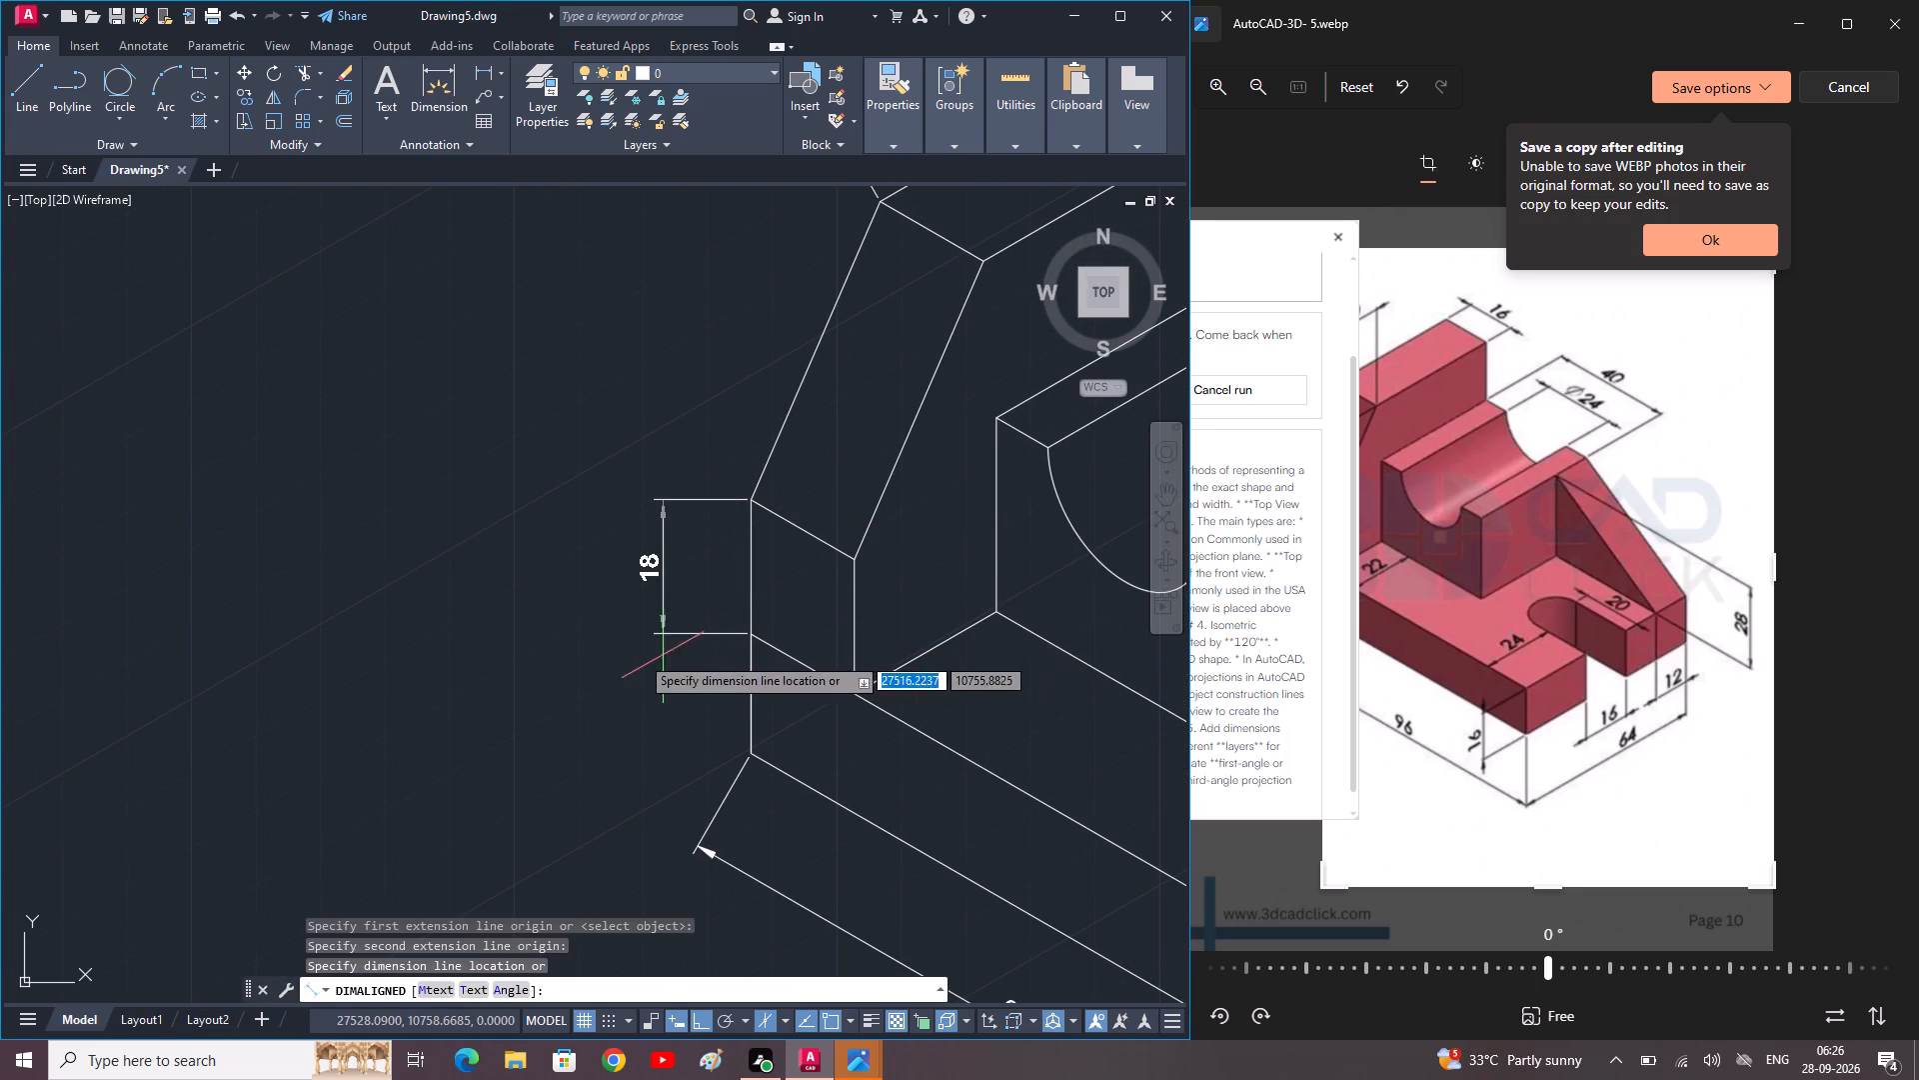
click(625, 648)
Add an aligned dimension for the base's thickness at its outer corner, directly below the upright's short vertical edge dimension.
key(space)
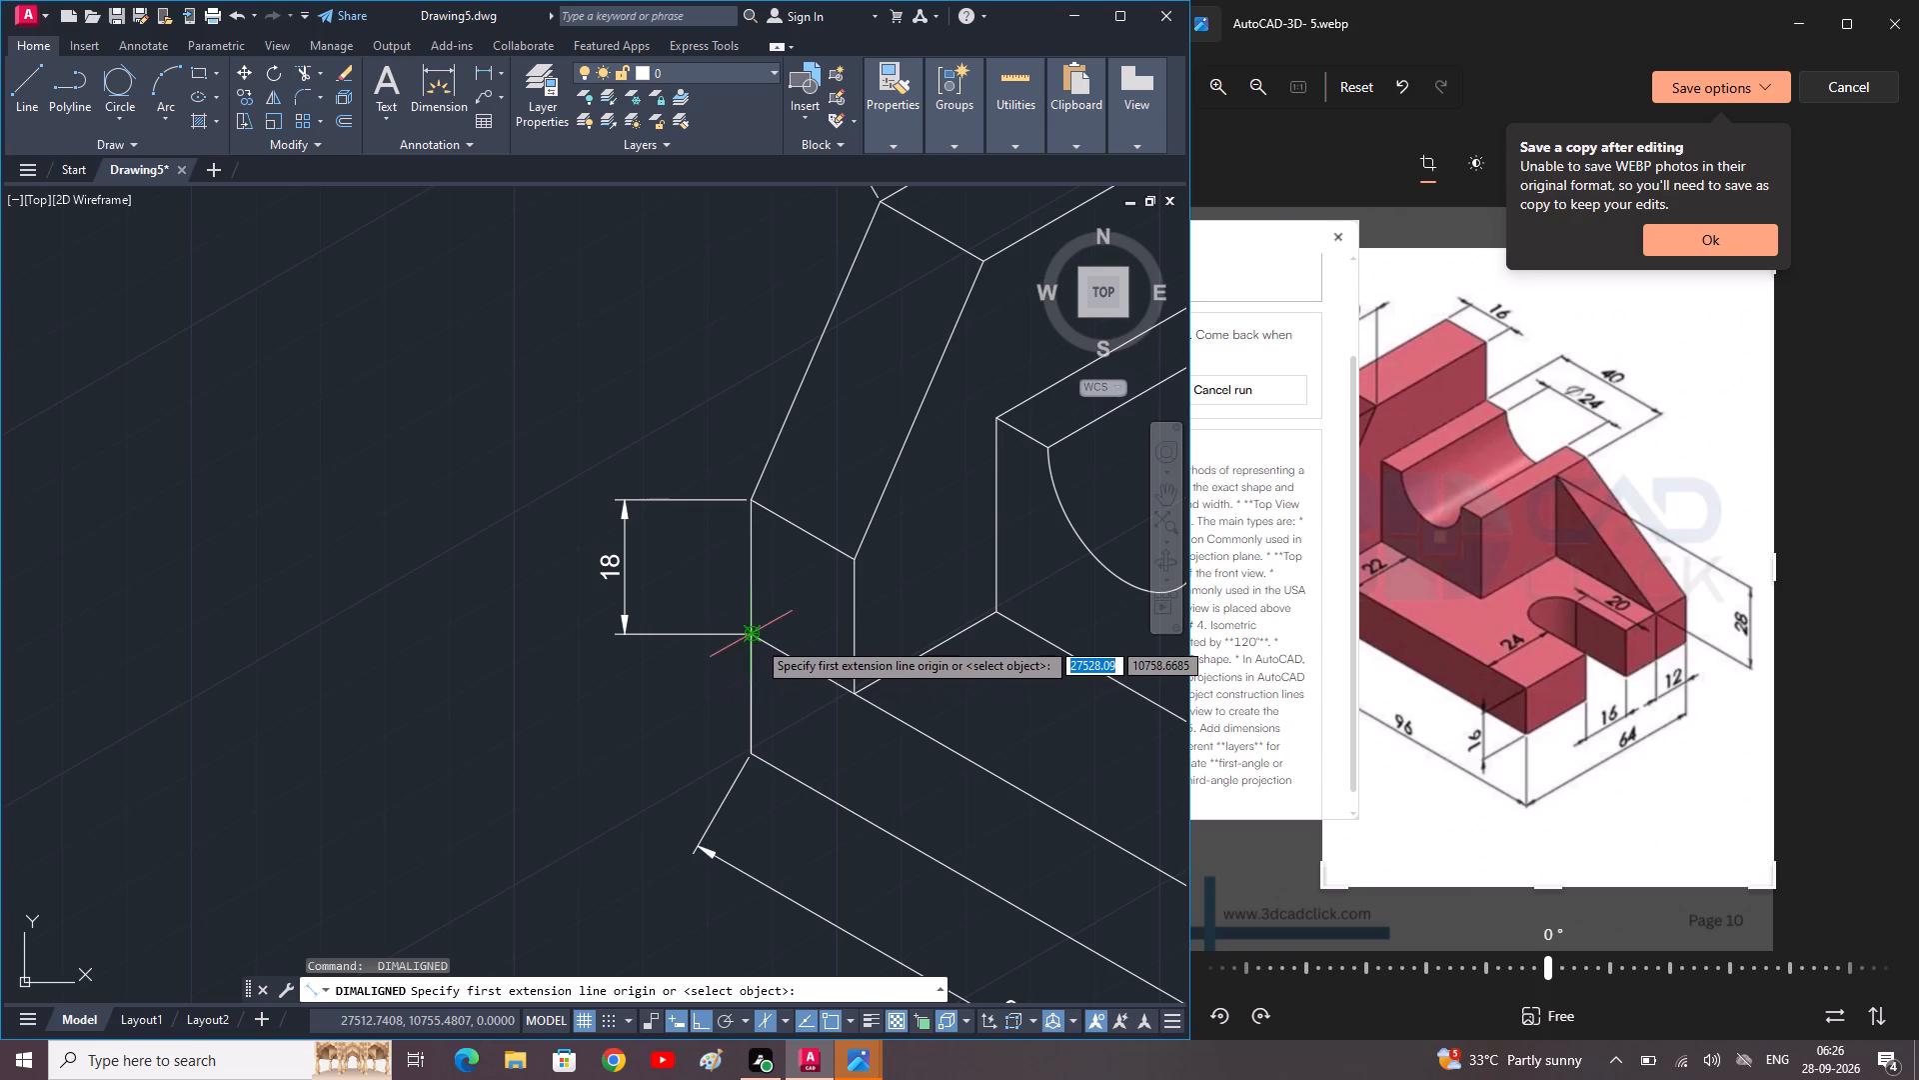
click(749, 633)
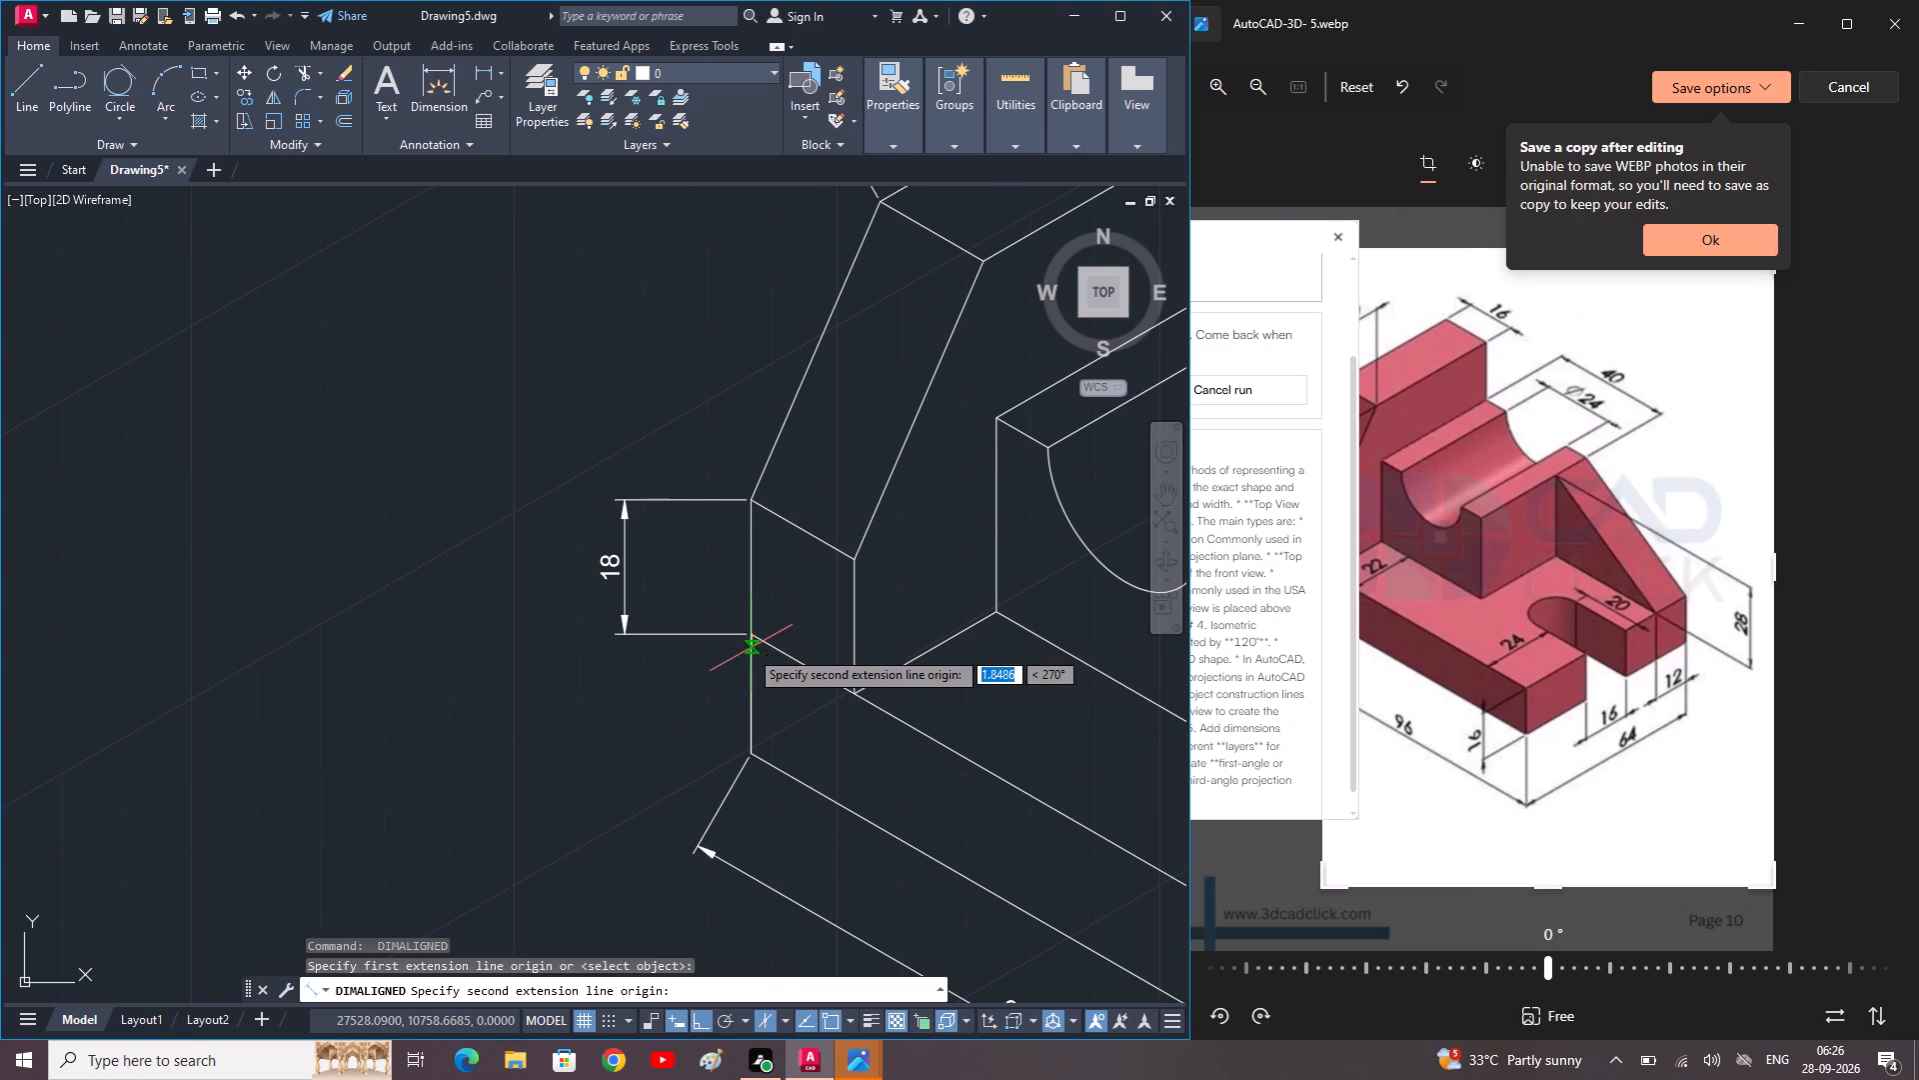
click(749, 756)
click(621, 768)
Add an aligned dimension along the upright's bottom edge, from its inner front corner to the grooved block's near corner.
key(space)
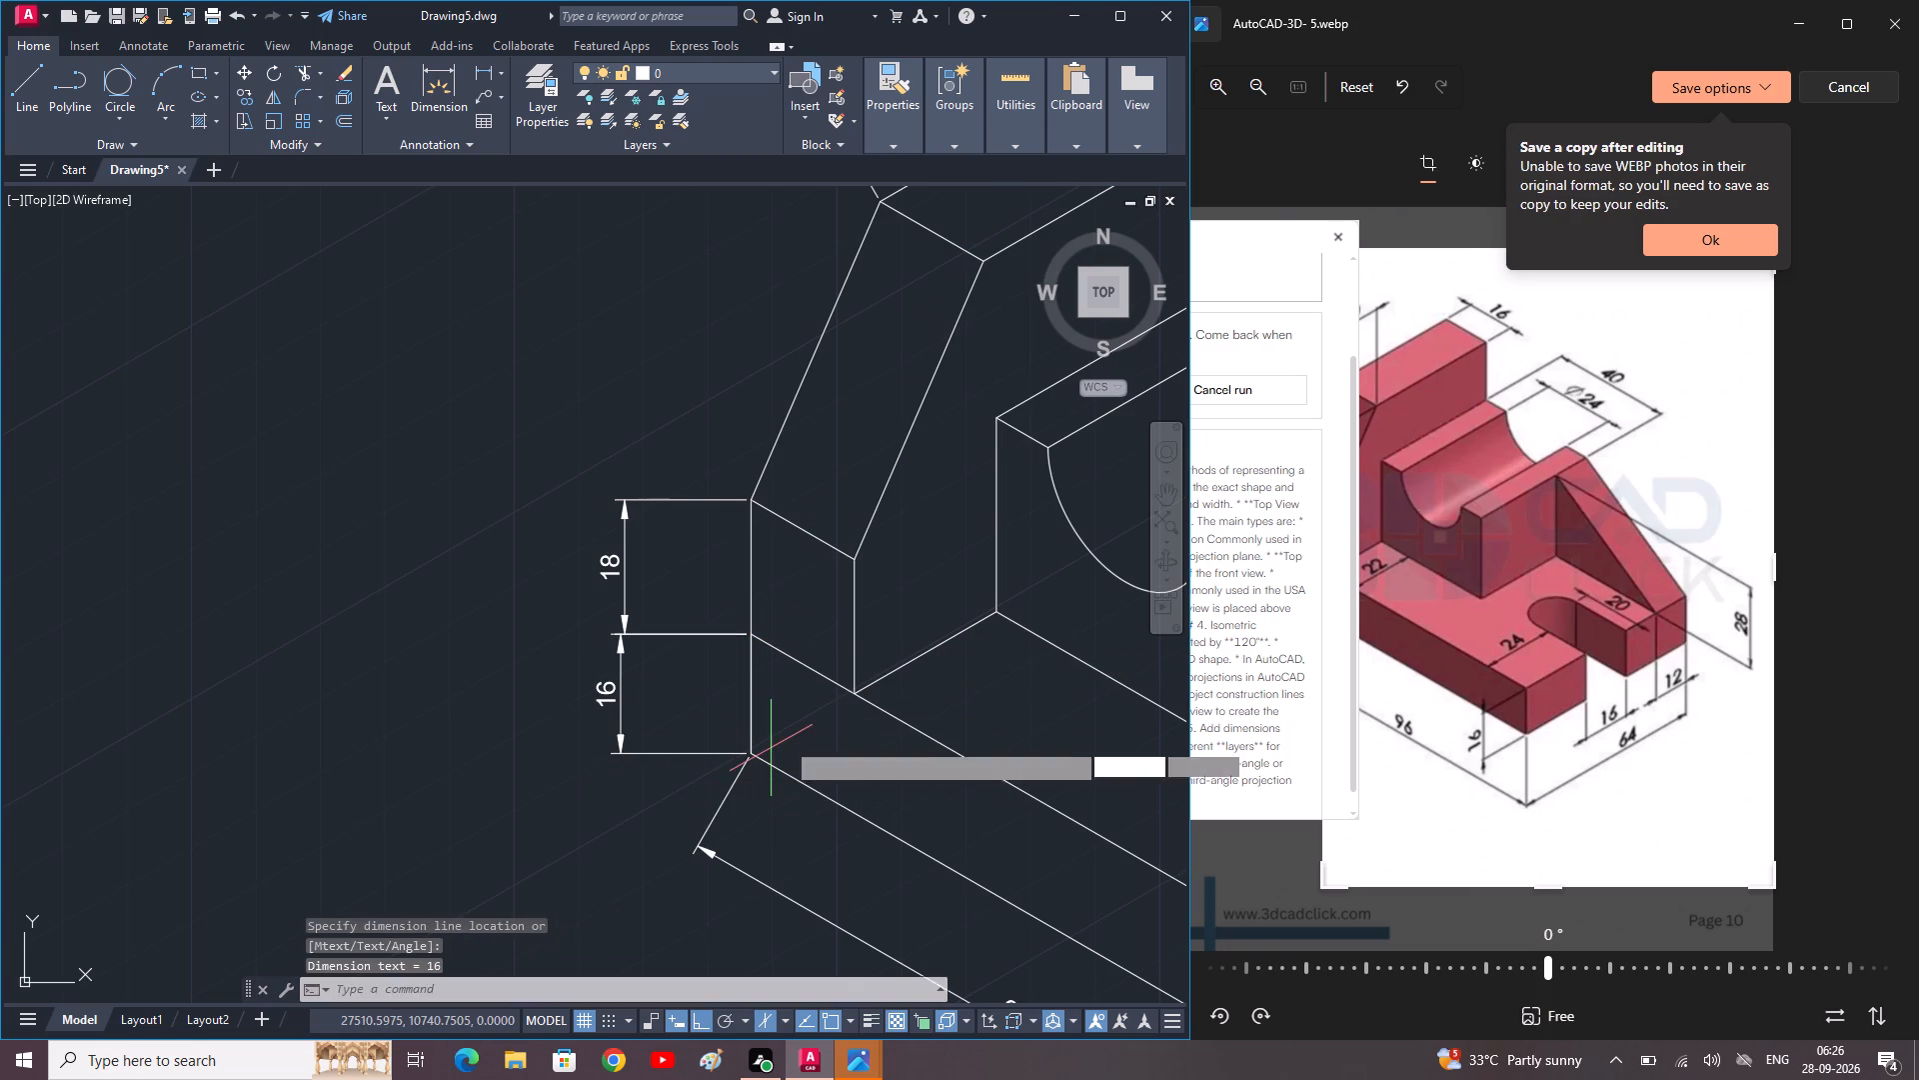
click(855, 685)
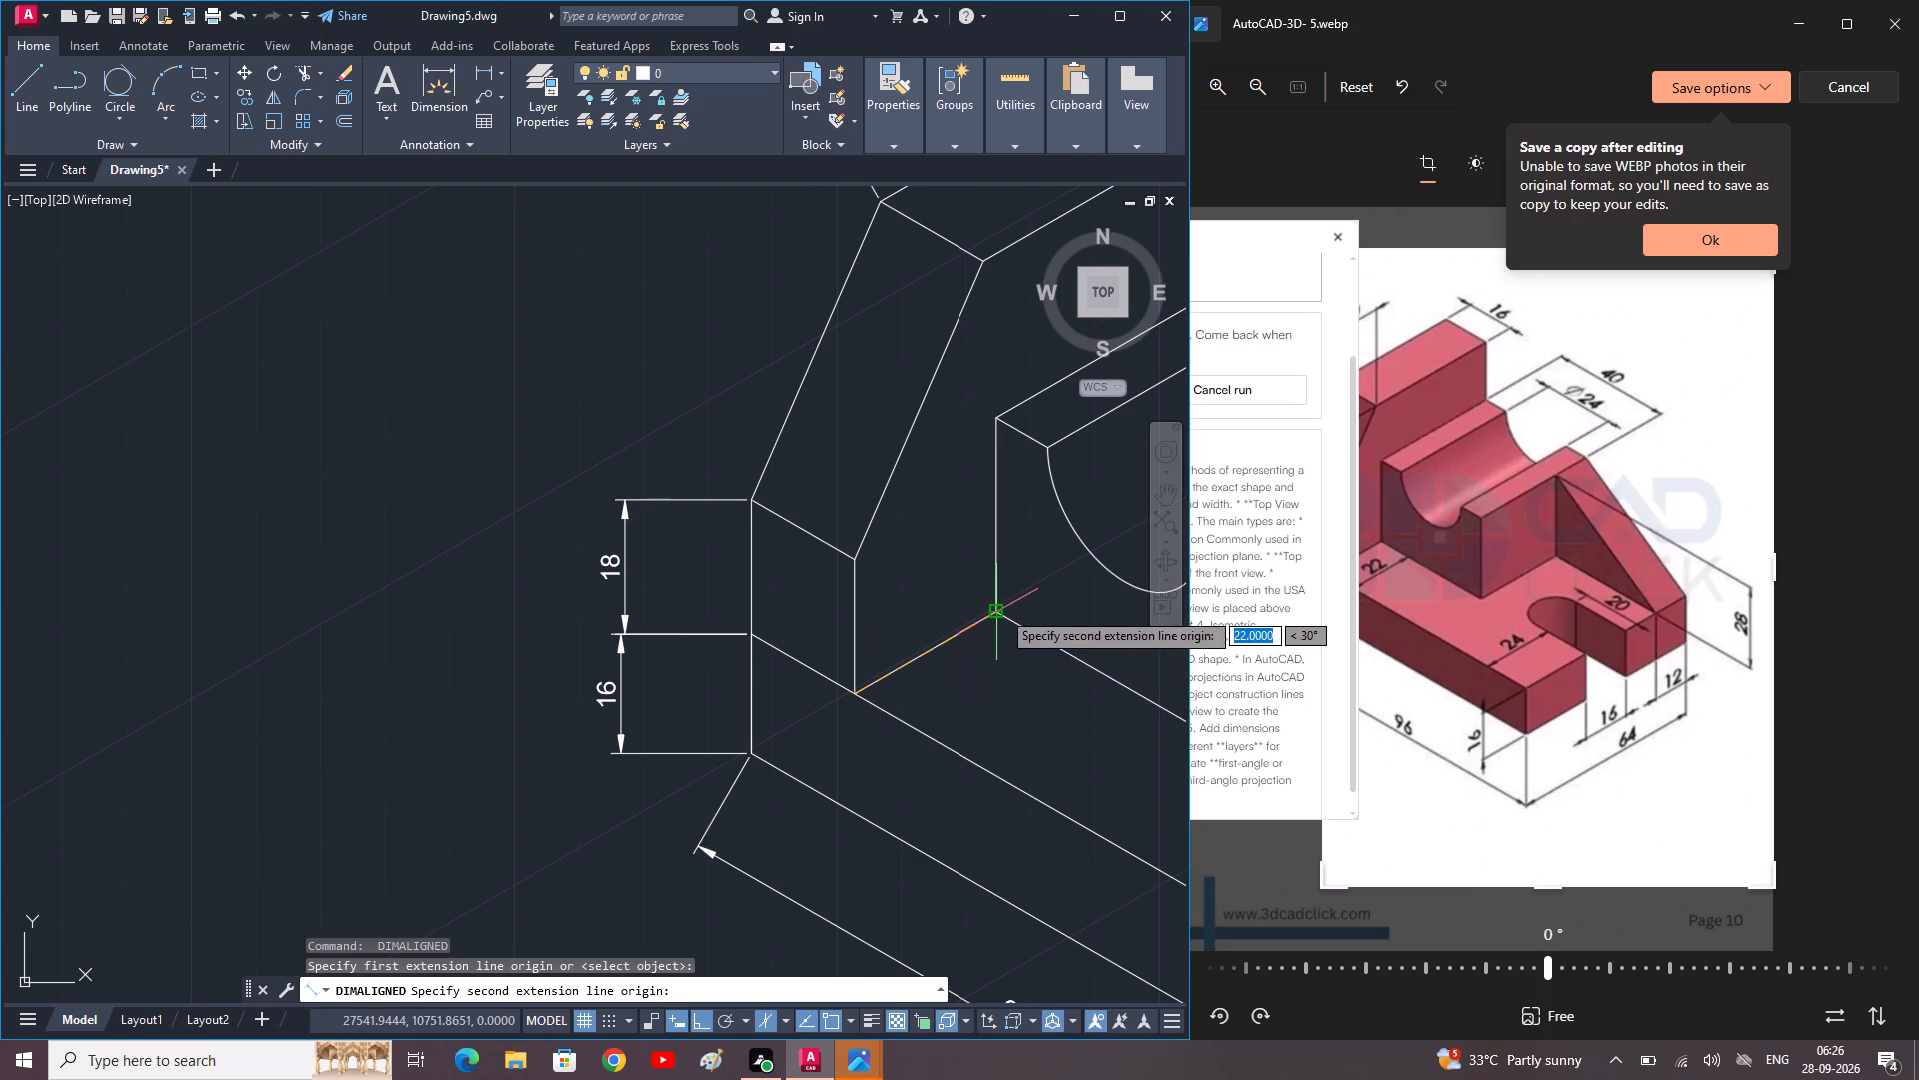
click(1001, 610)
click(1050, 647)
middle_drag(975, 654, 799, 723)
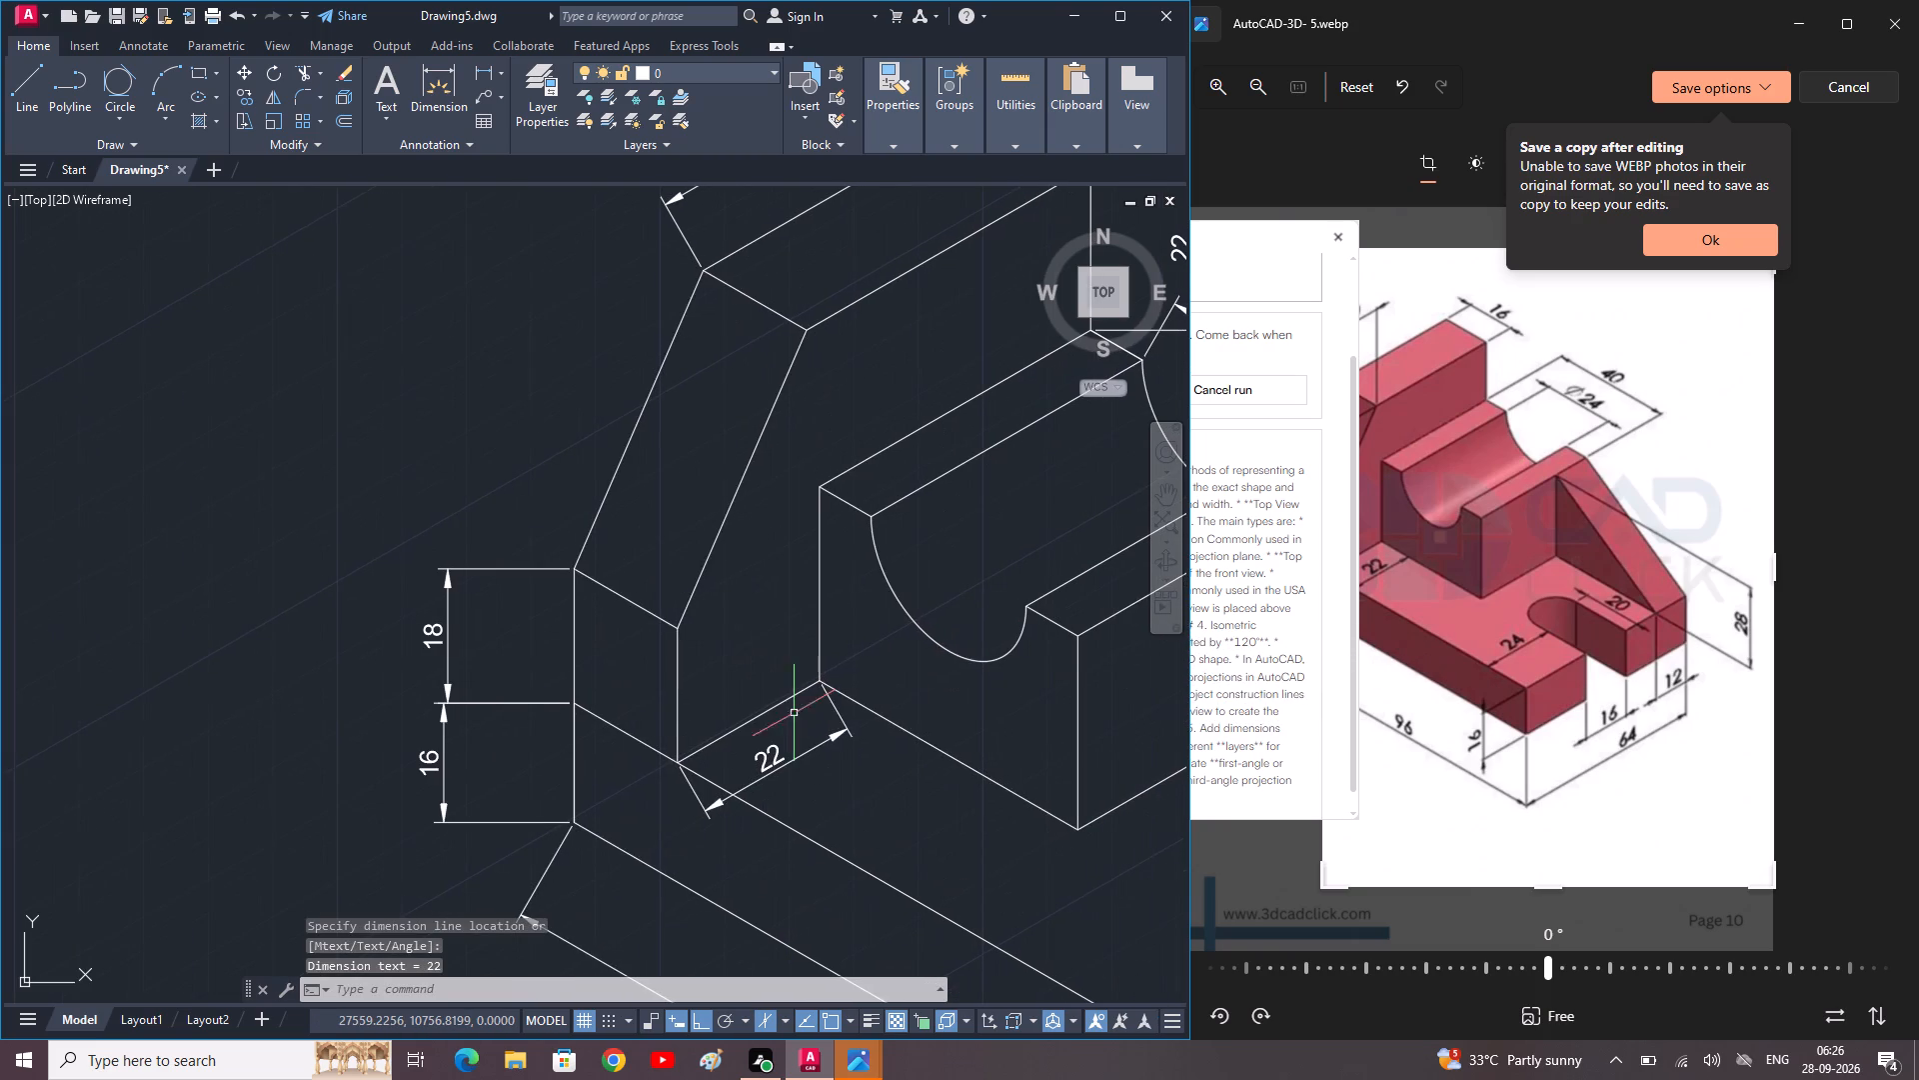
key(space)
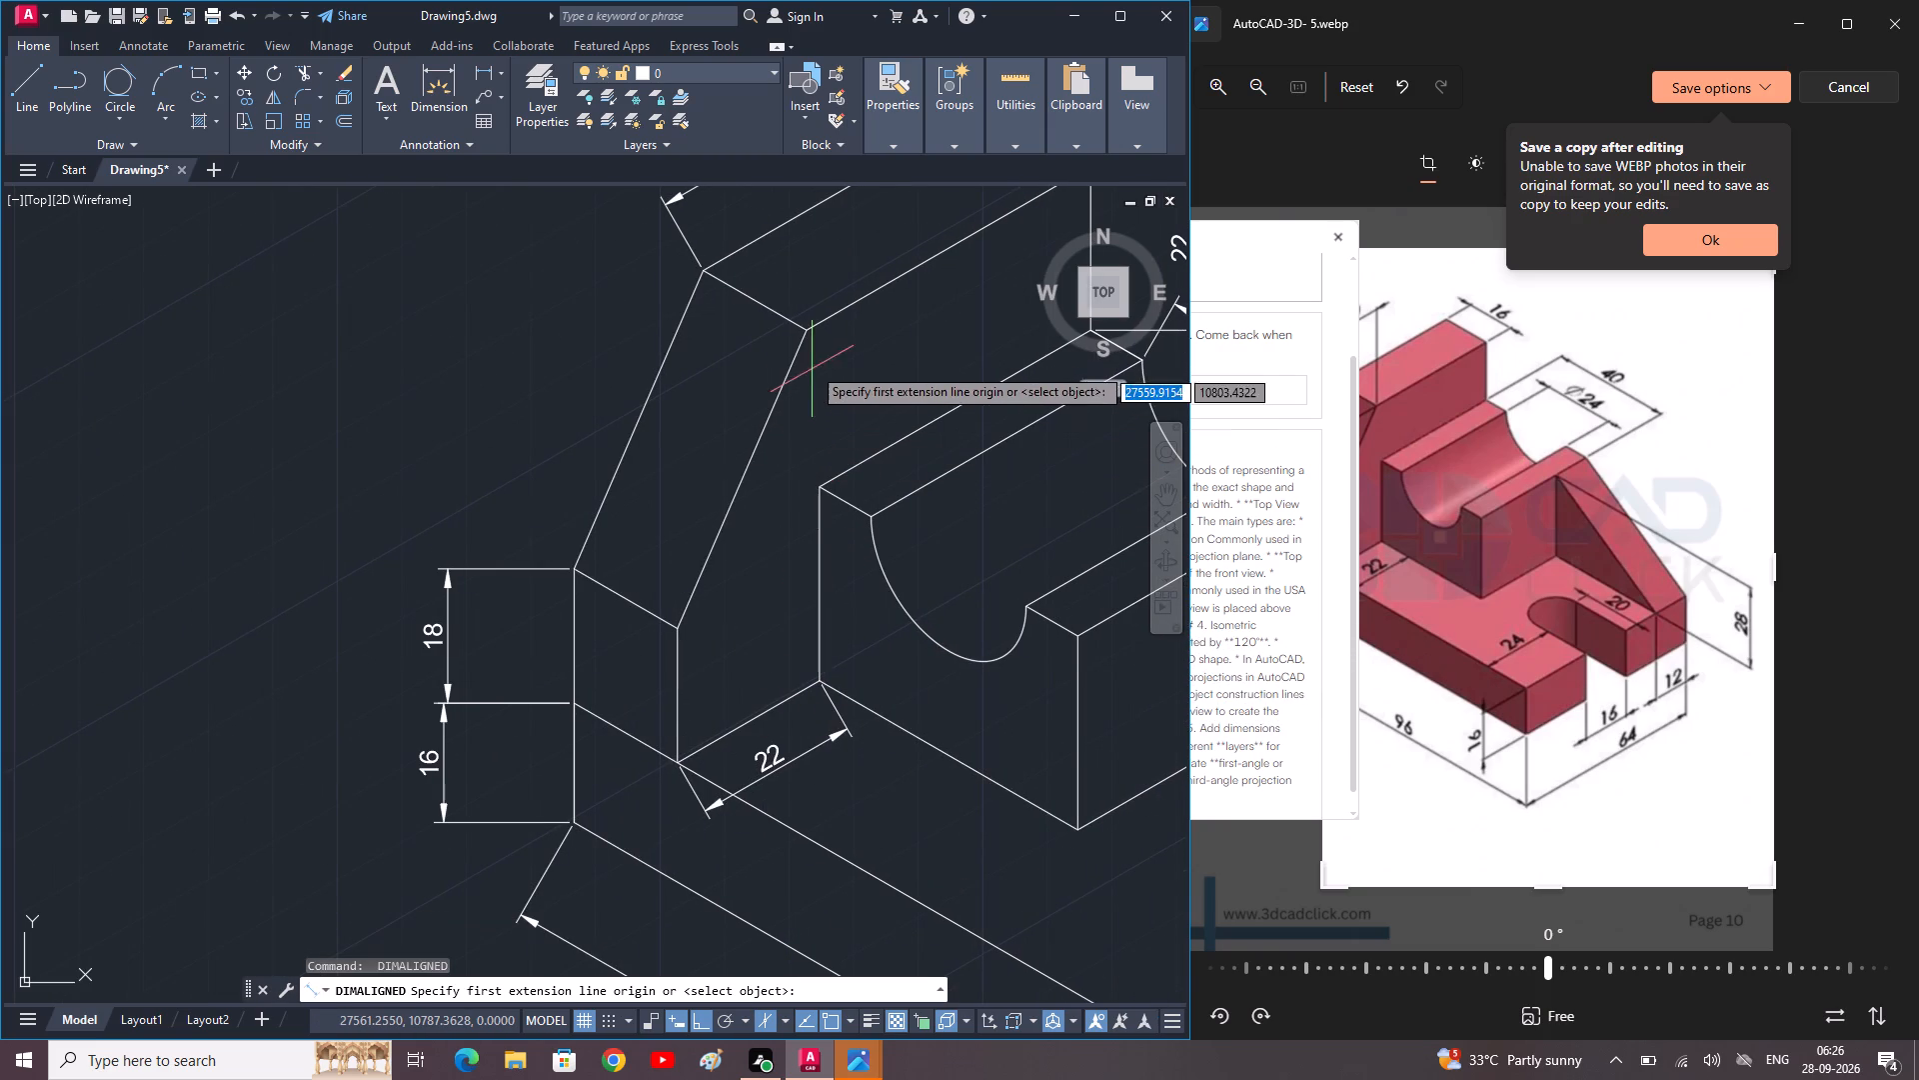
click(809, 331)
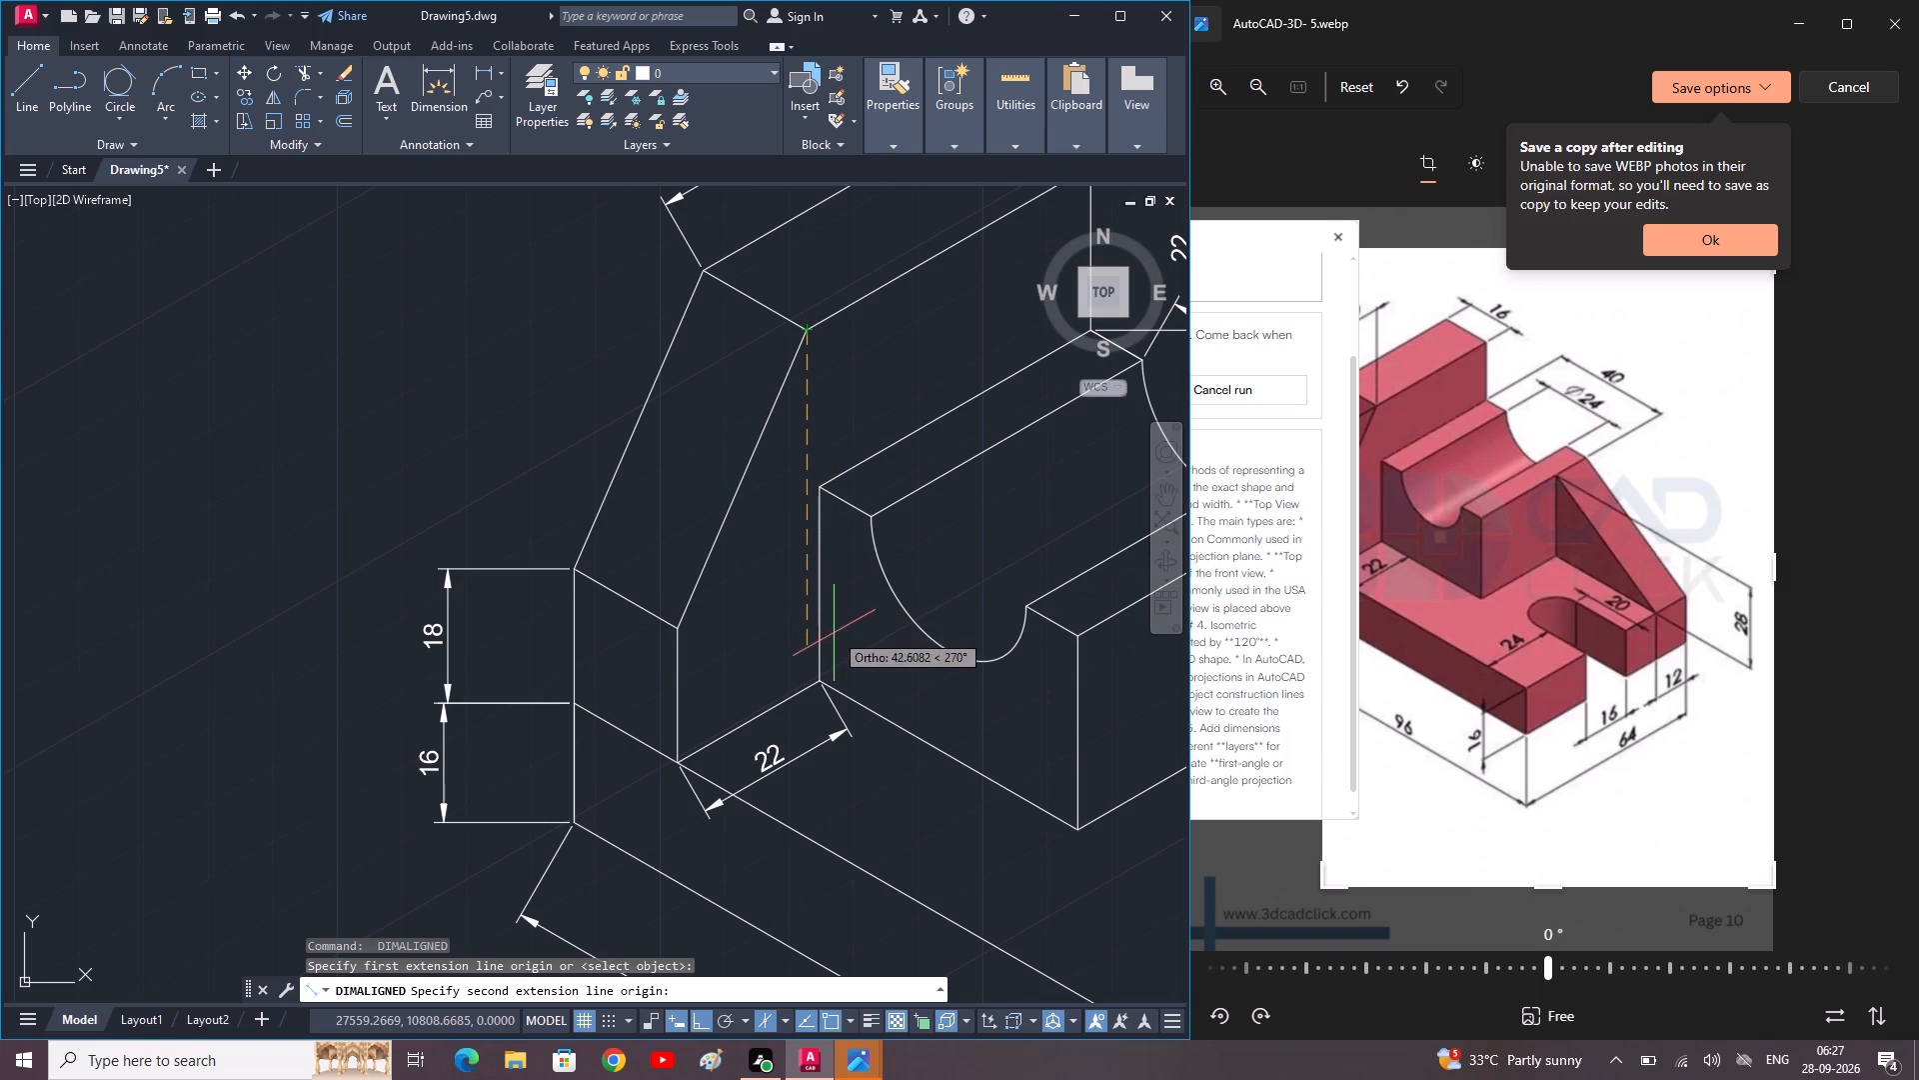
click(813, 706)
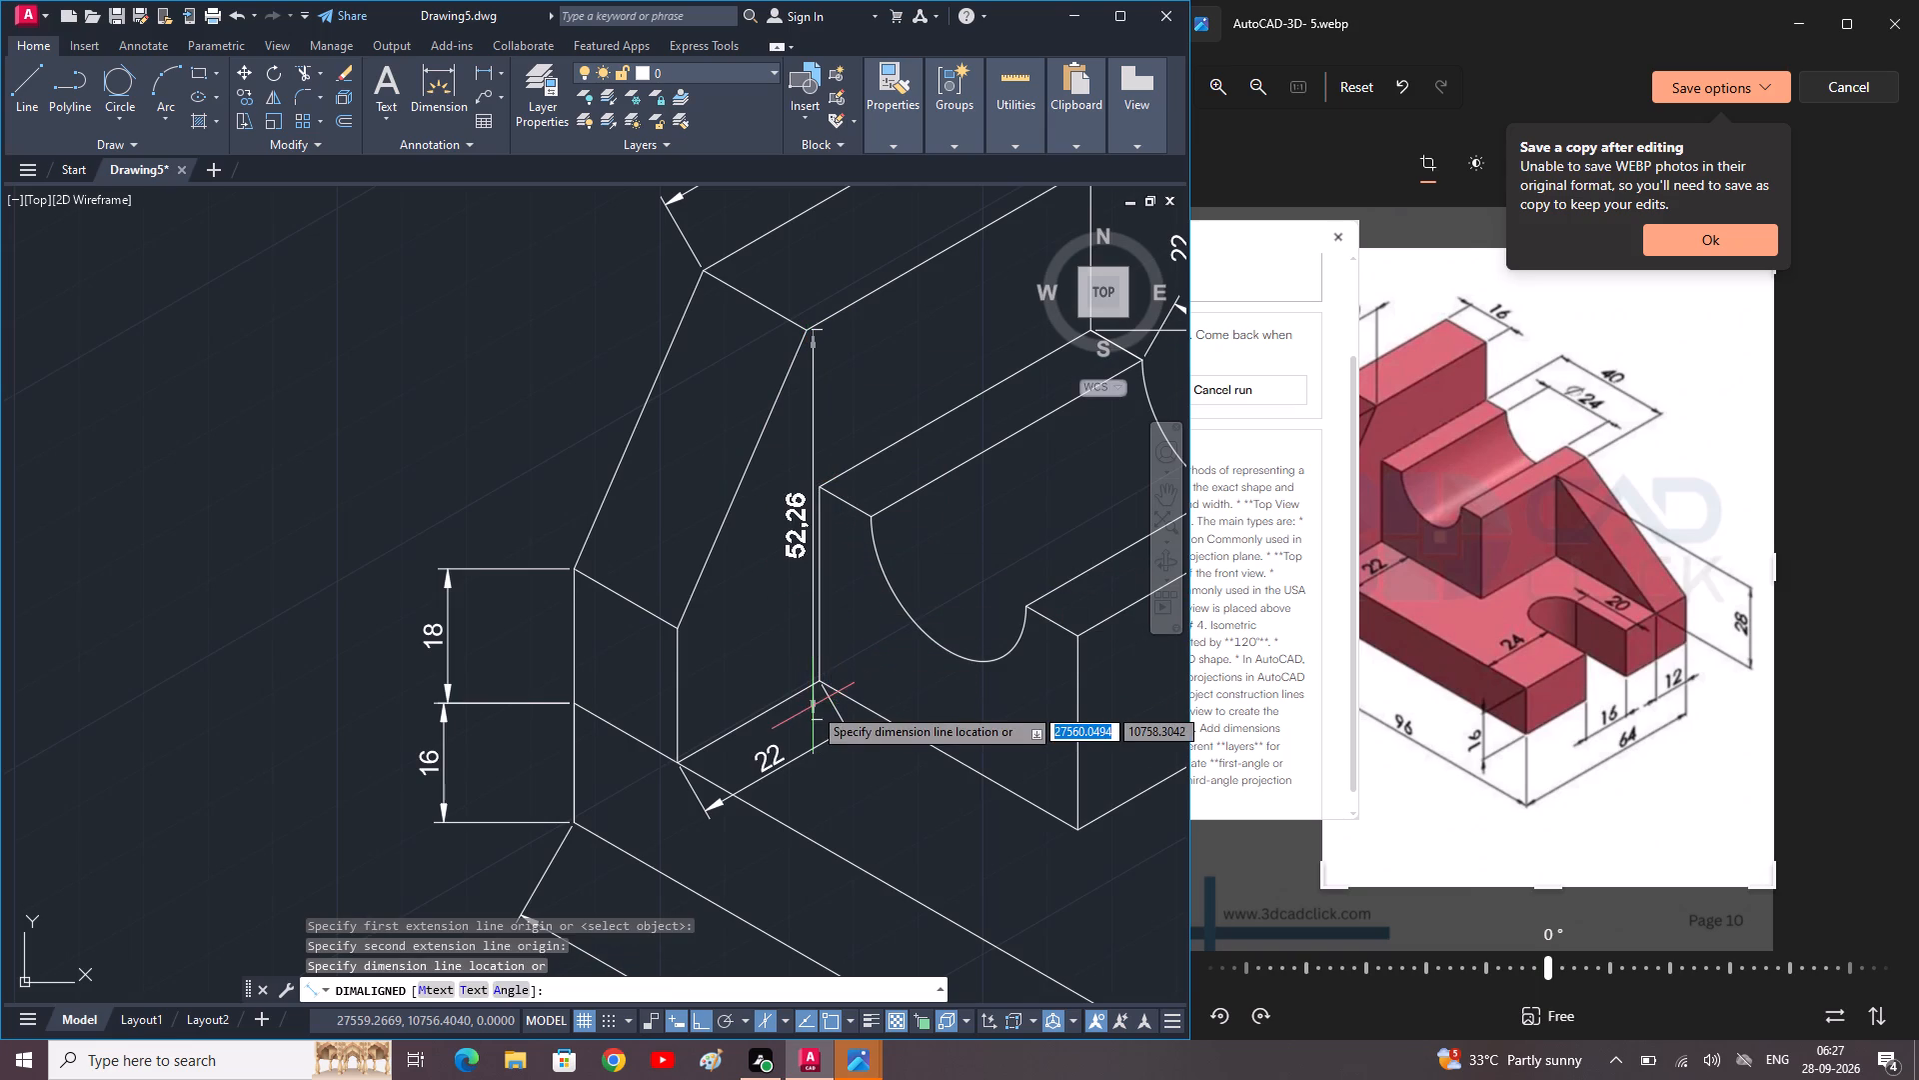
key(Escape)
Add an aligned dimension along the bottom edge of the grooved block's front face, placed below the edge.
scroll(782, 658, down, 1)
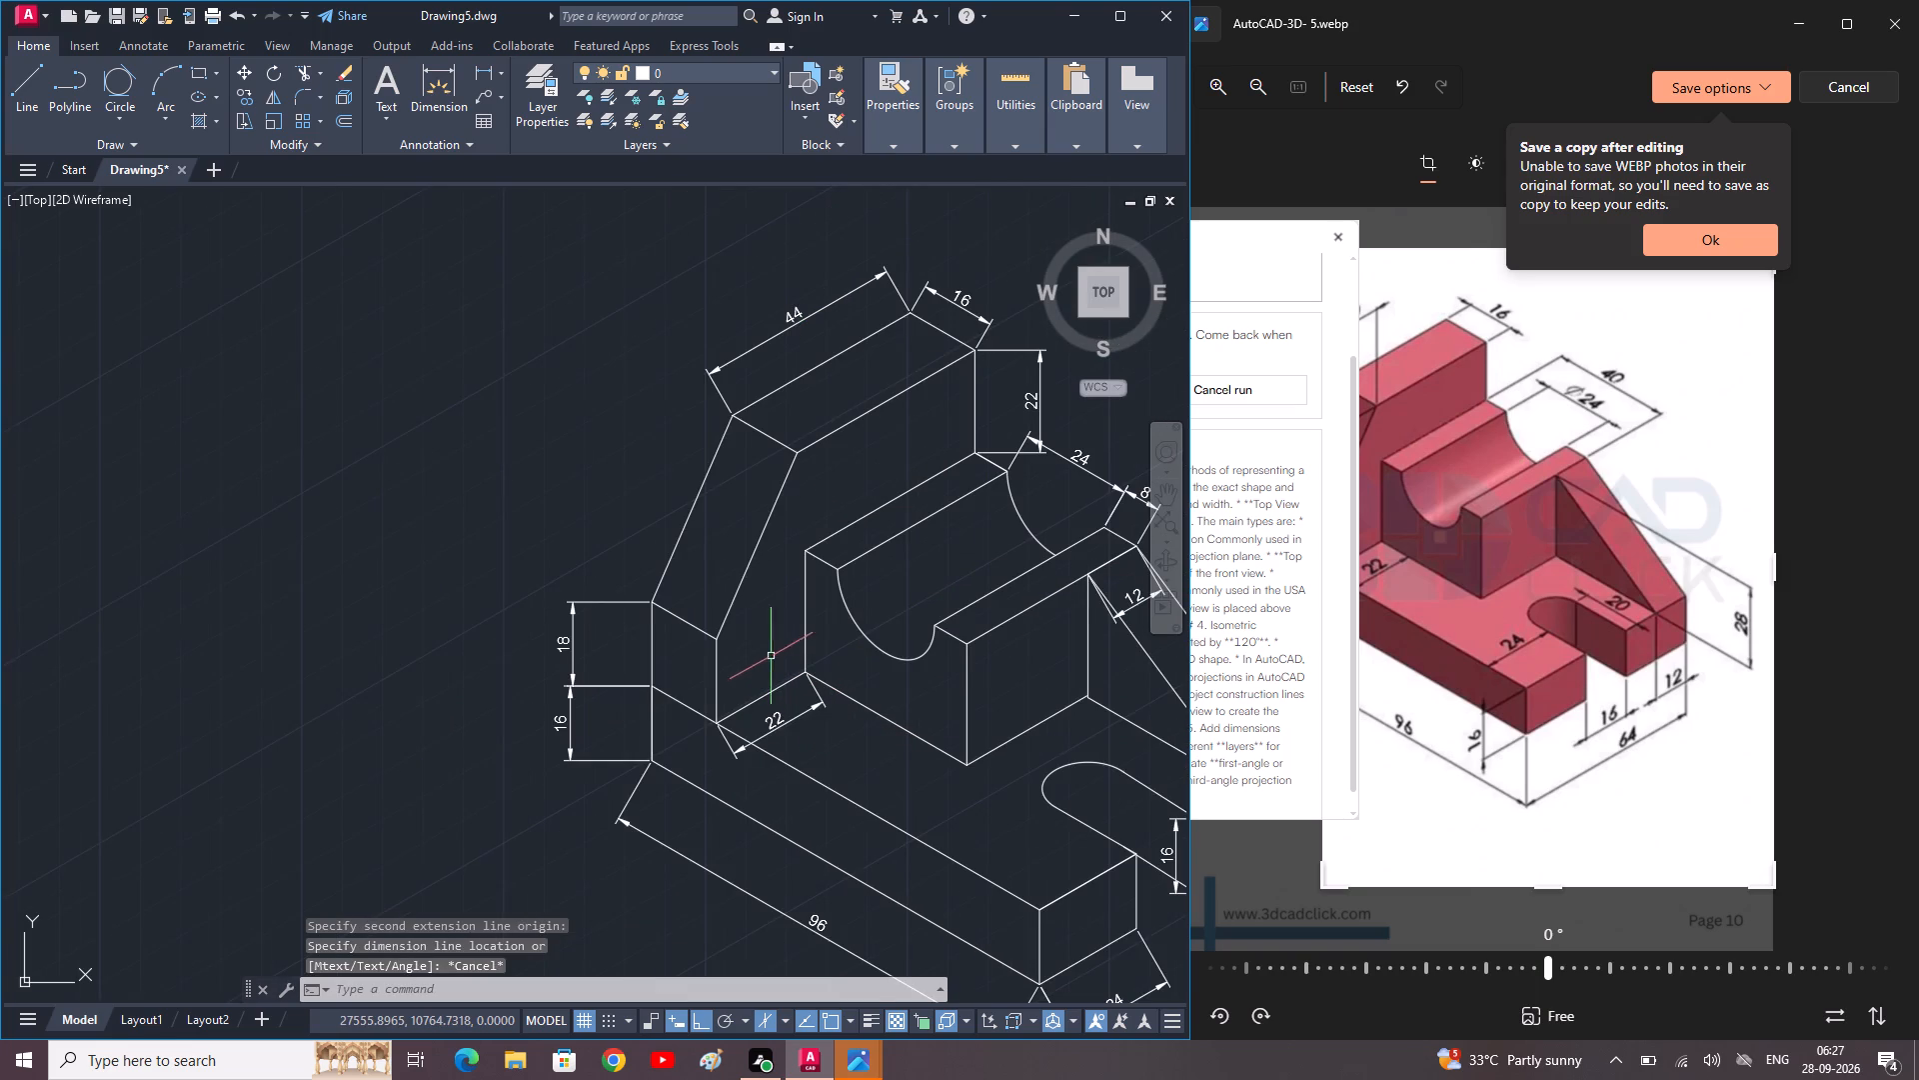
middle_drag(759, 661, 517, 674)
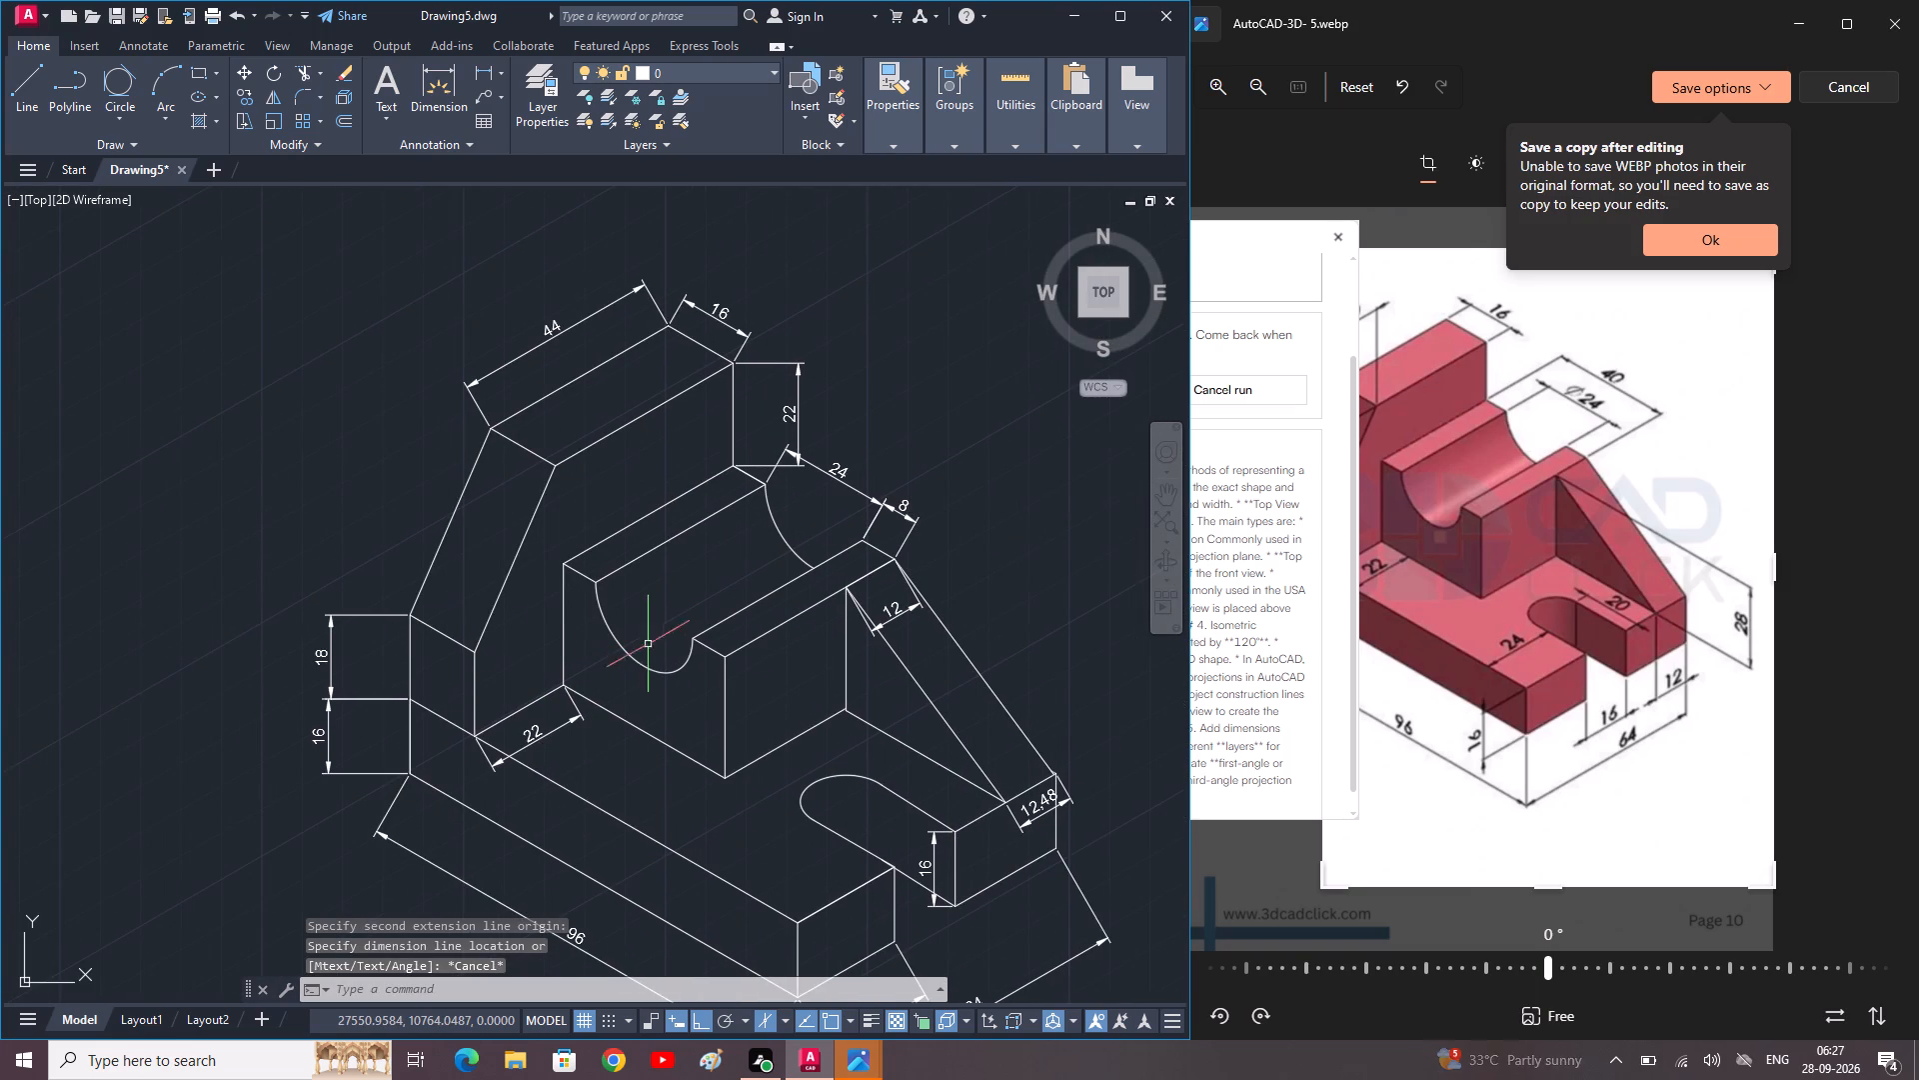
key(space)
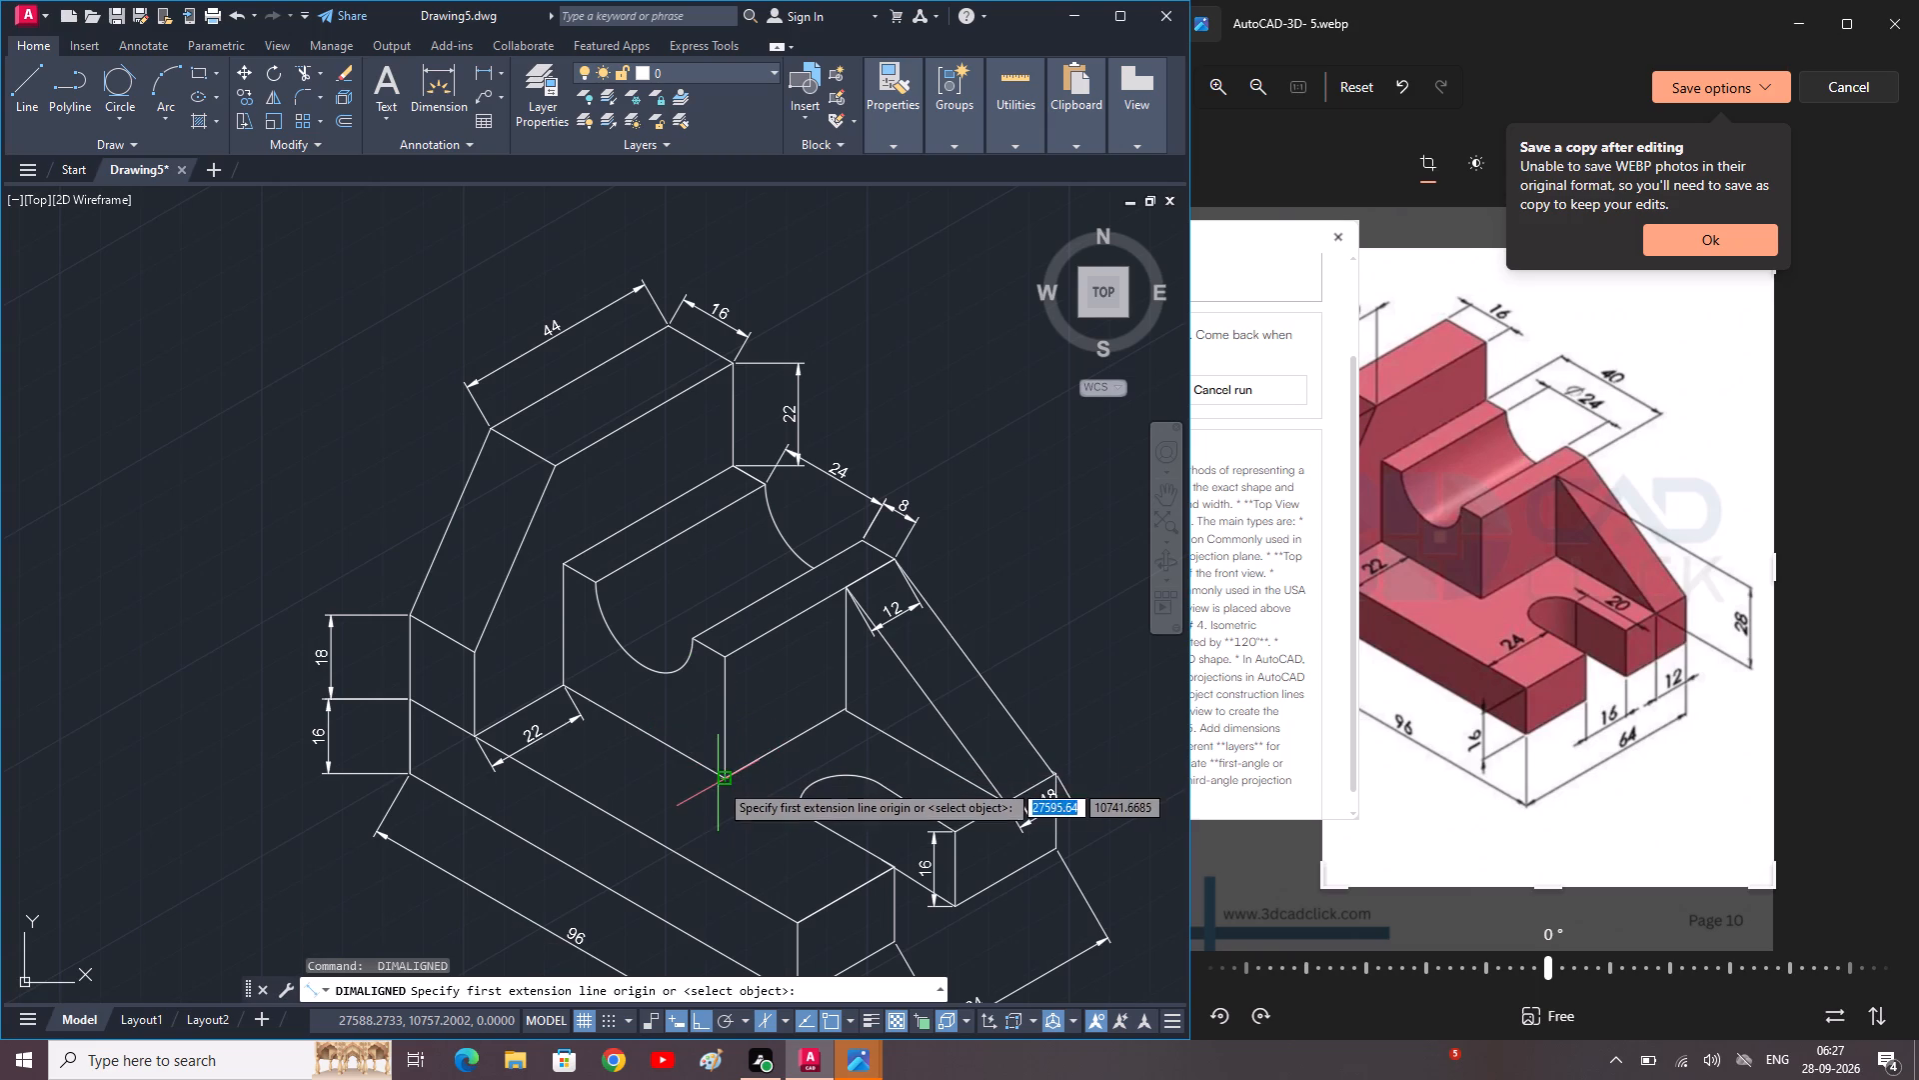
click(723, 778)
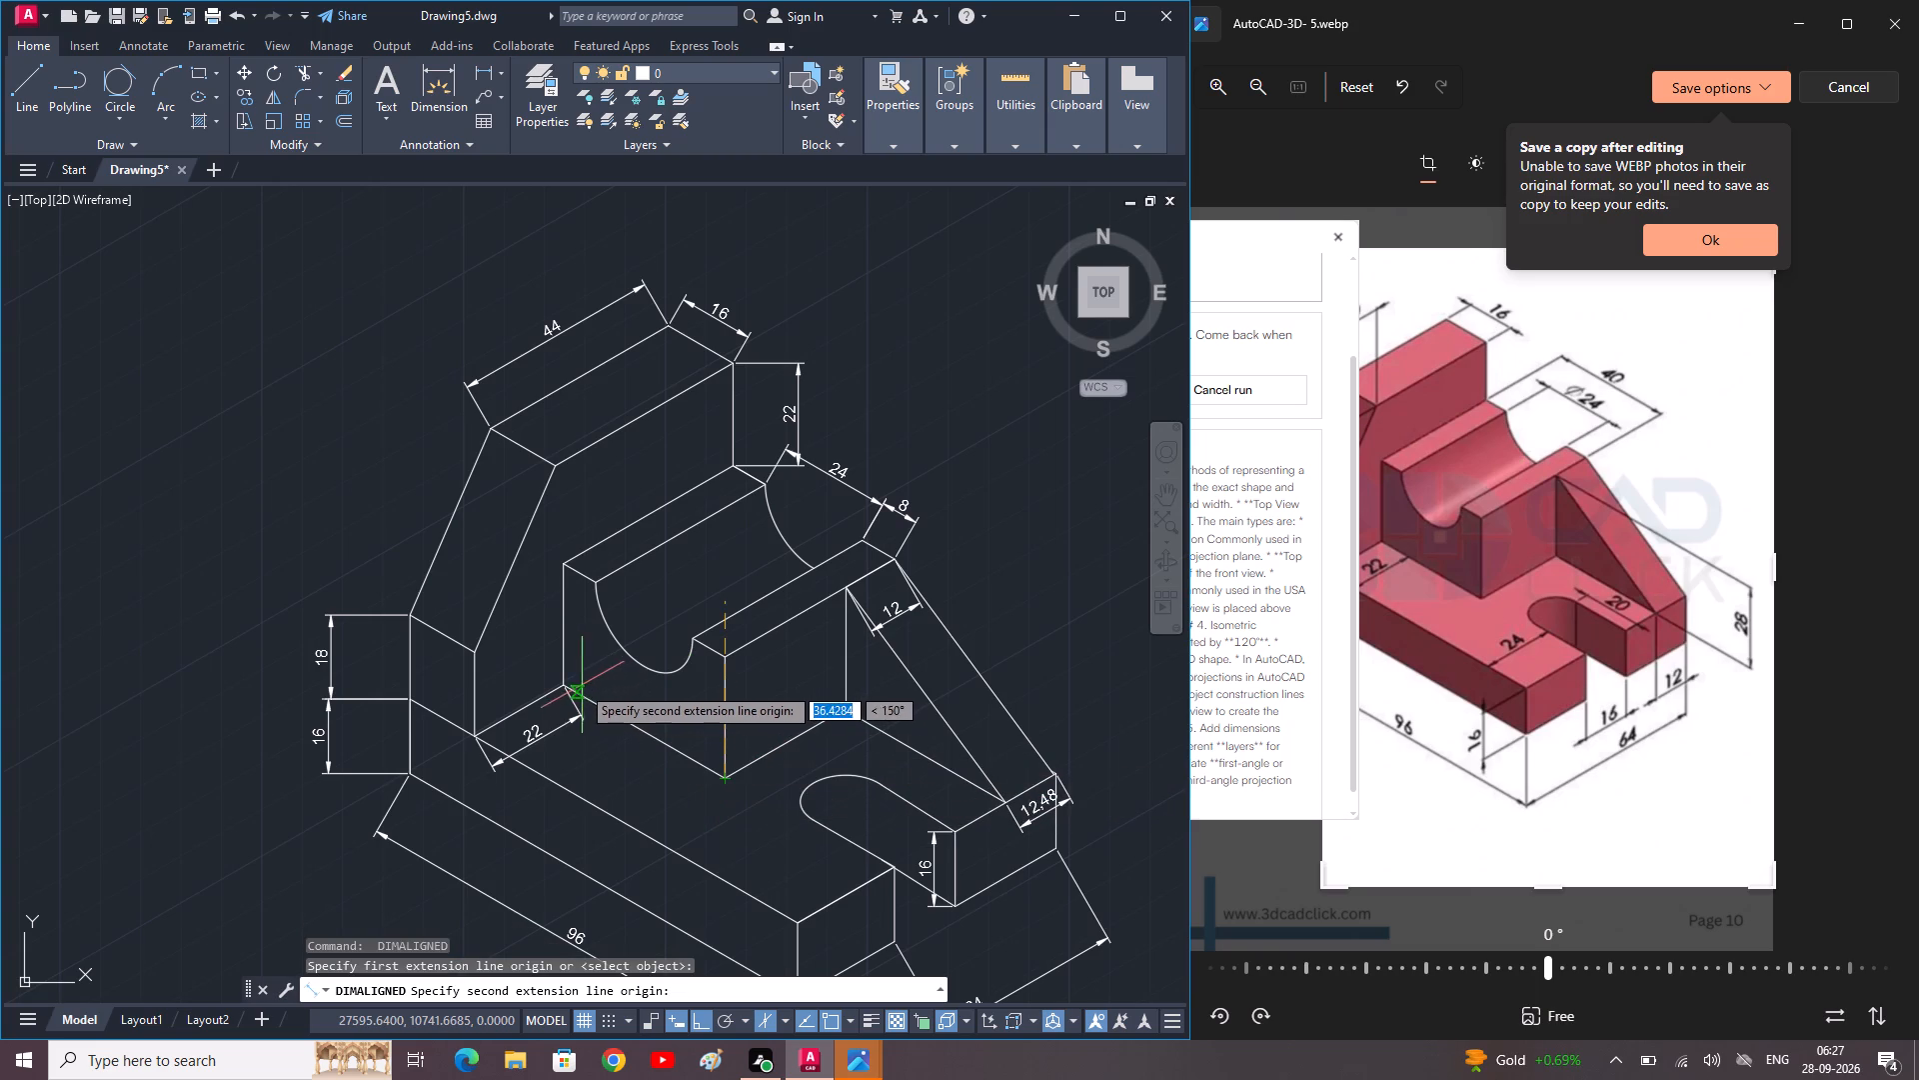
click(562, 681)
click(525, 704)
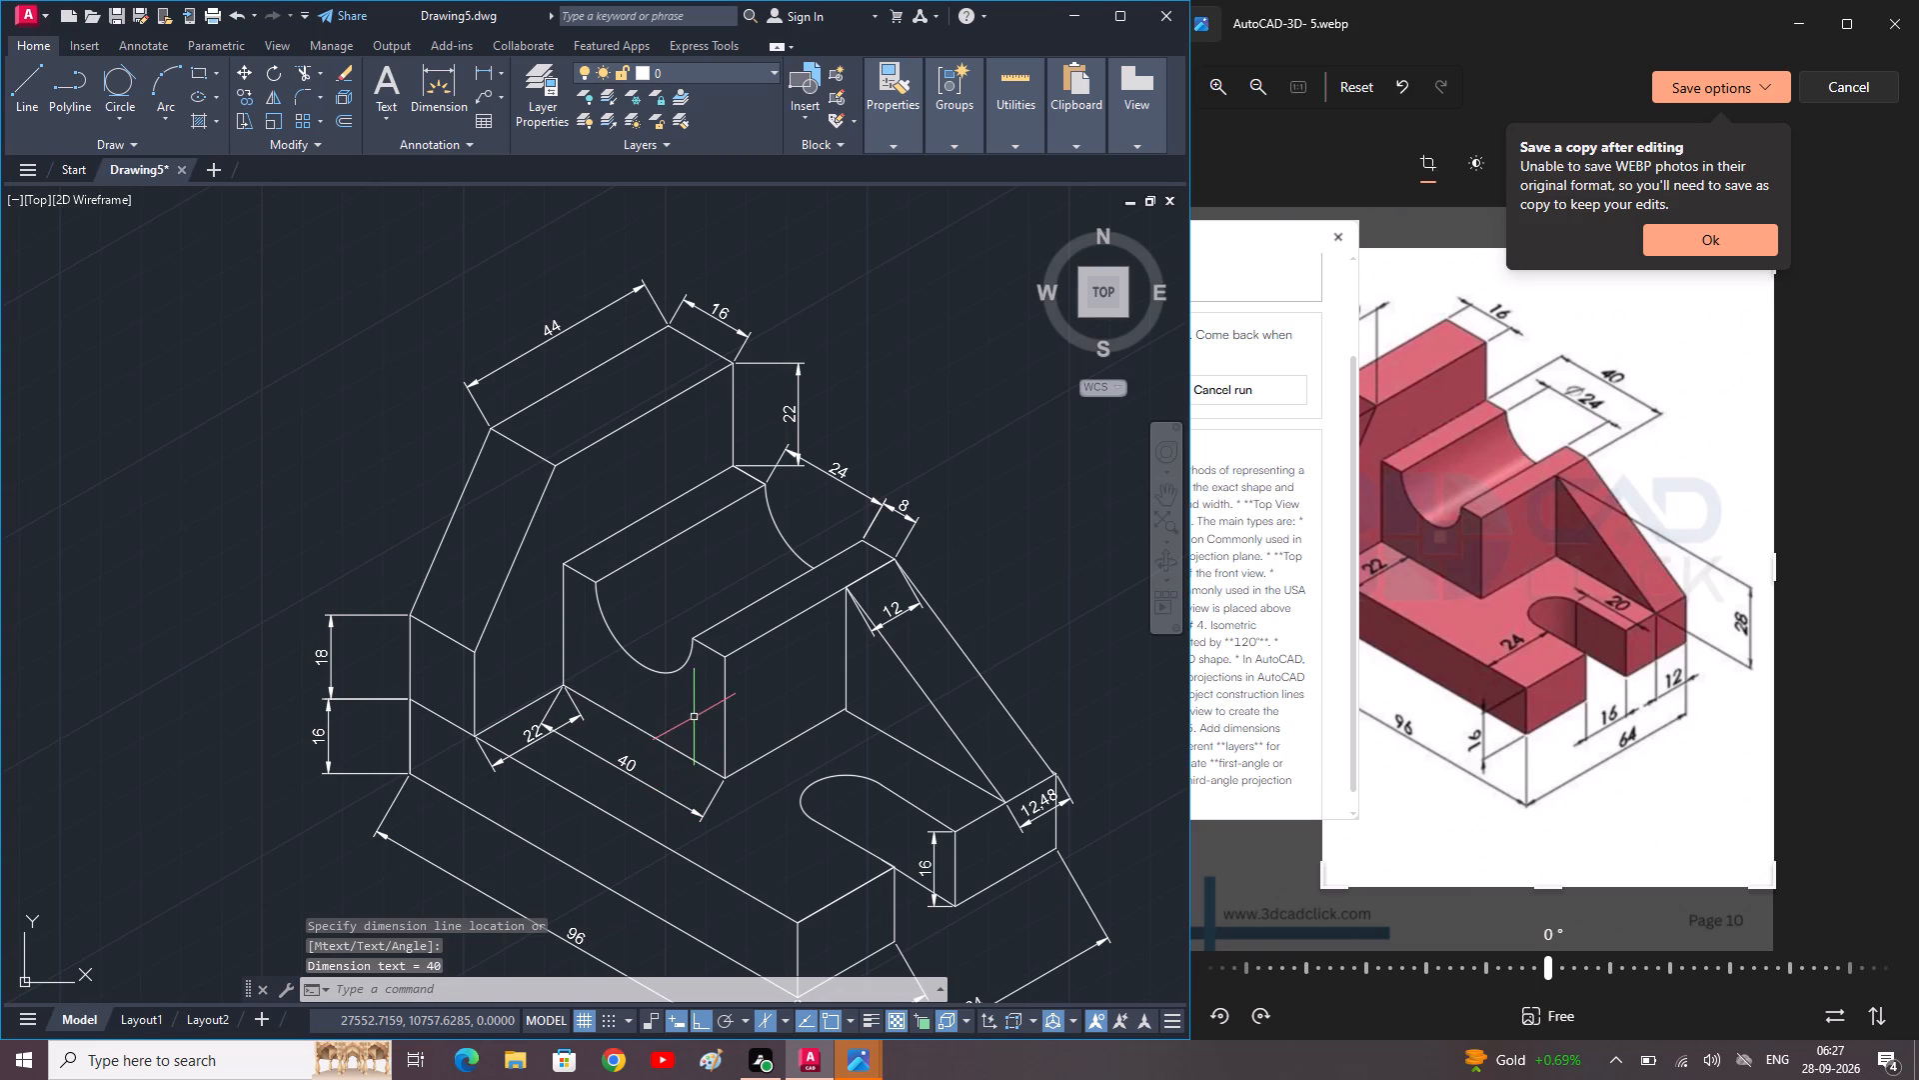
key(Escape)
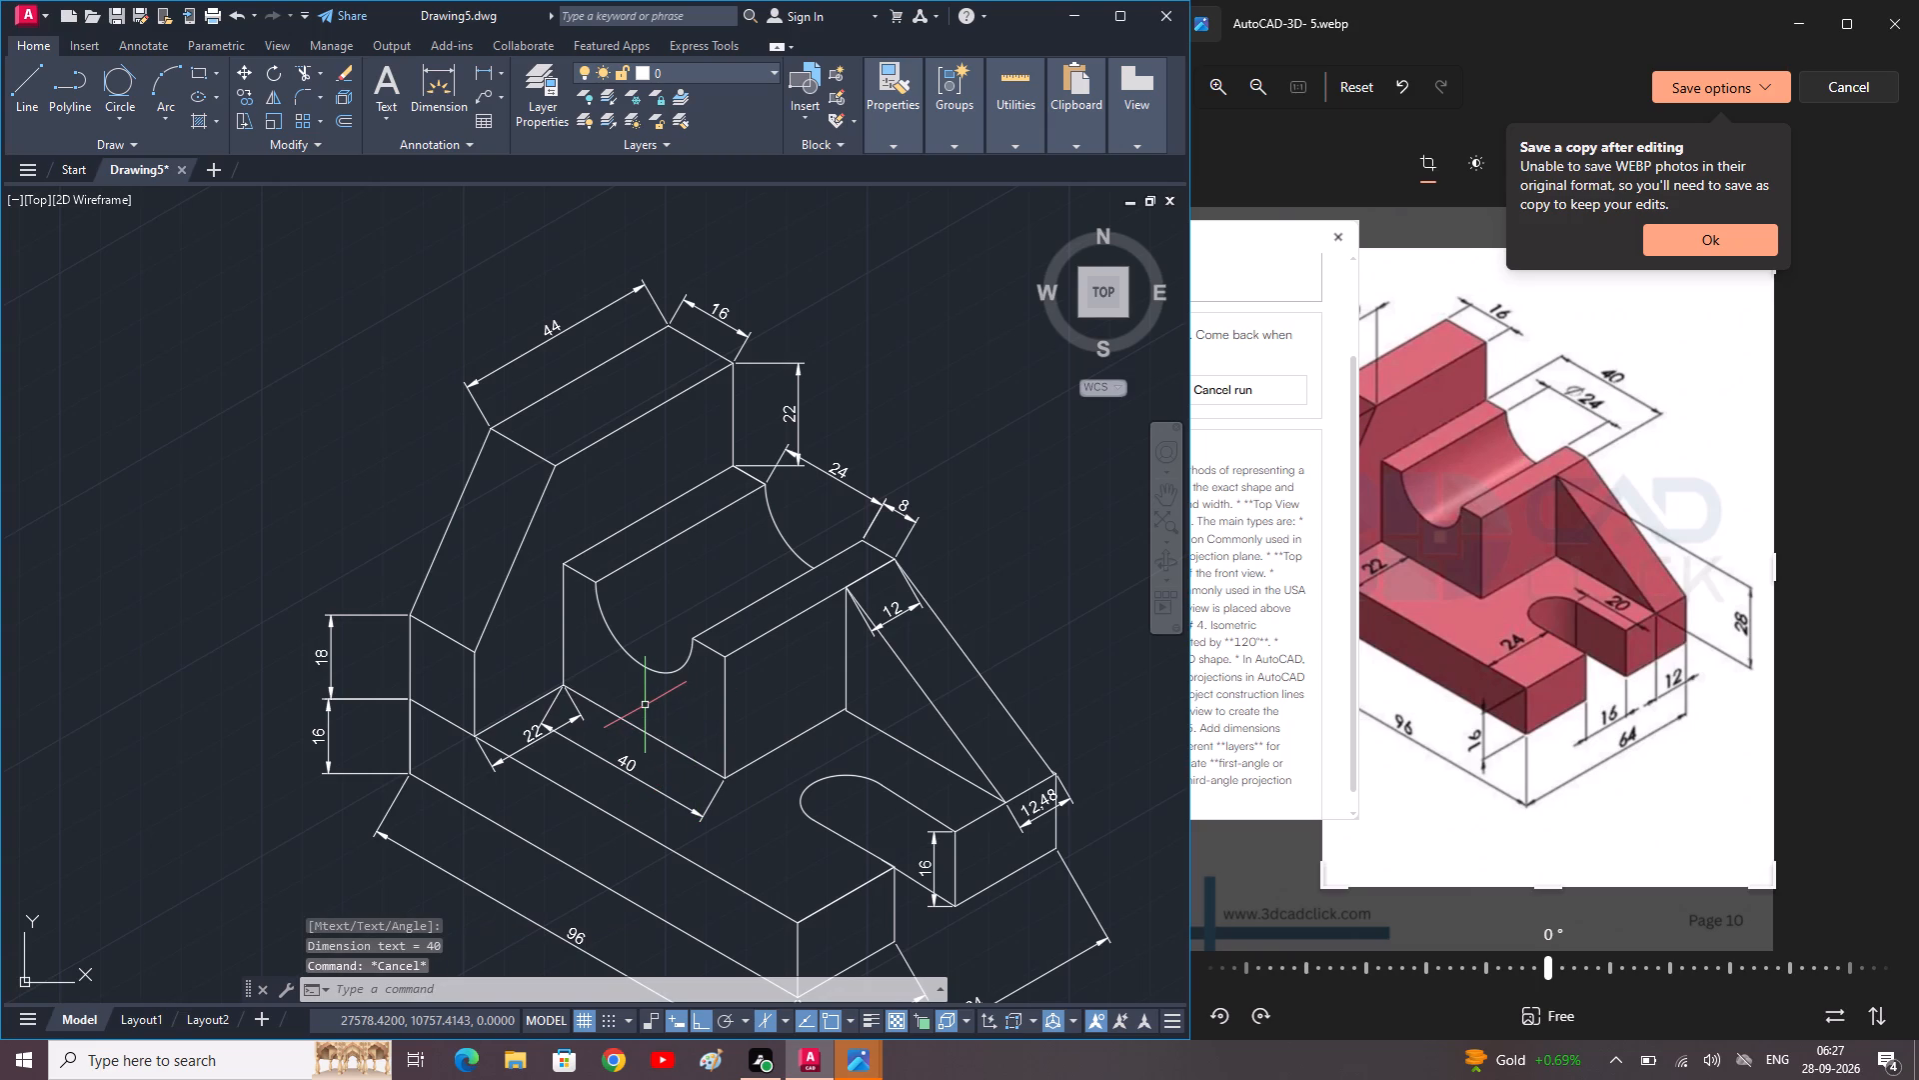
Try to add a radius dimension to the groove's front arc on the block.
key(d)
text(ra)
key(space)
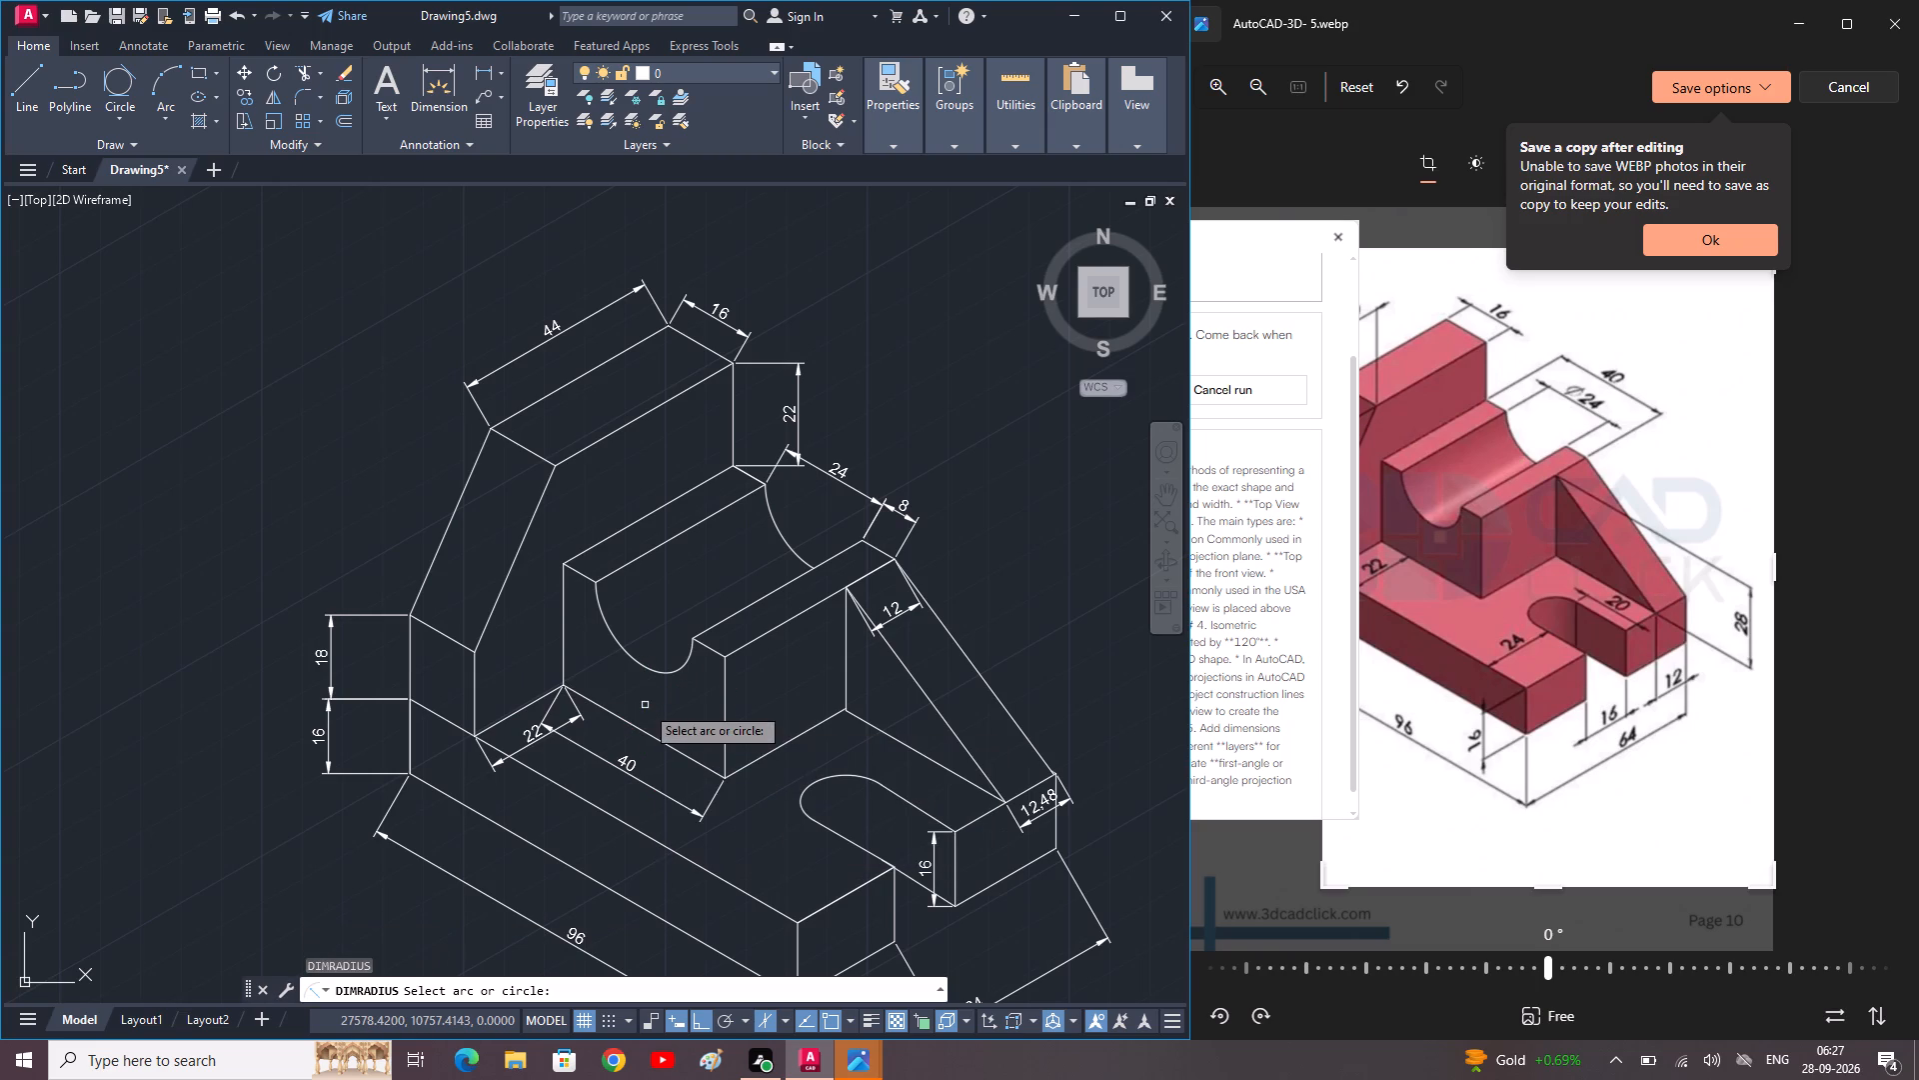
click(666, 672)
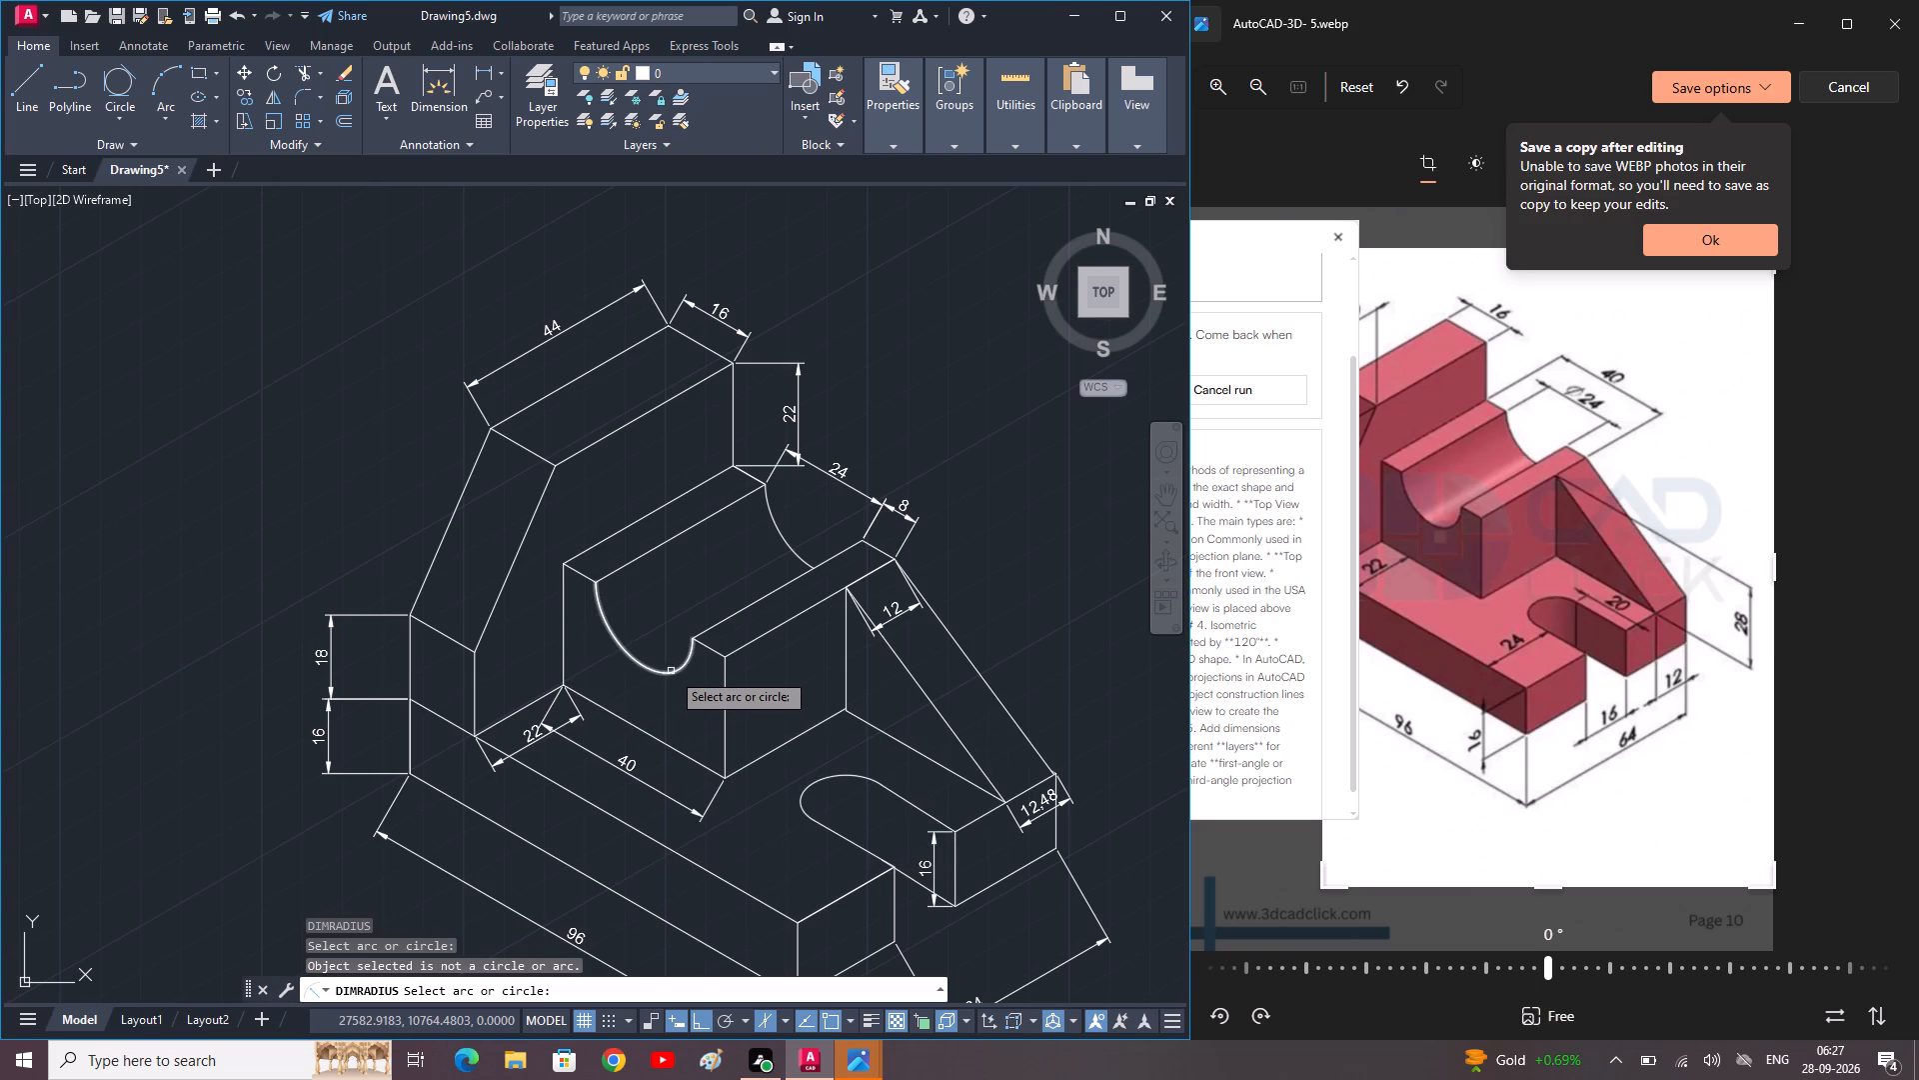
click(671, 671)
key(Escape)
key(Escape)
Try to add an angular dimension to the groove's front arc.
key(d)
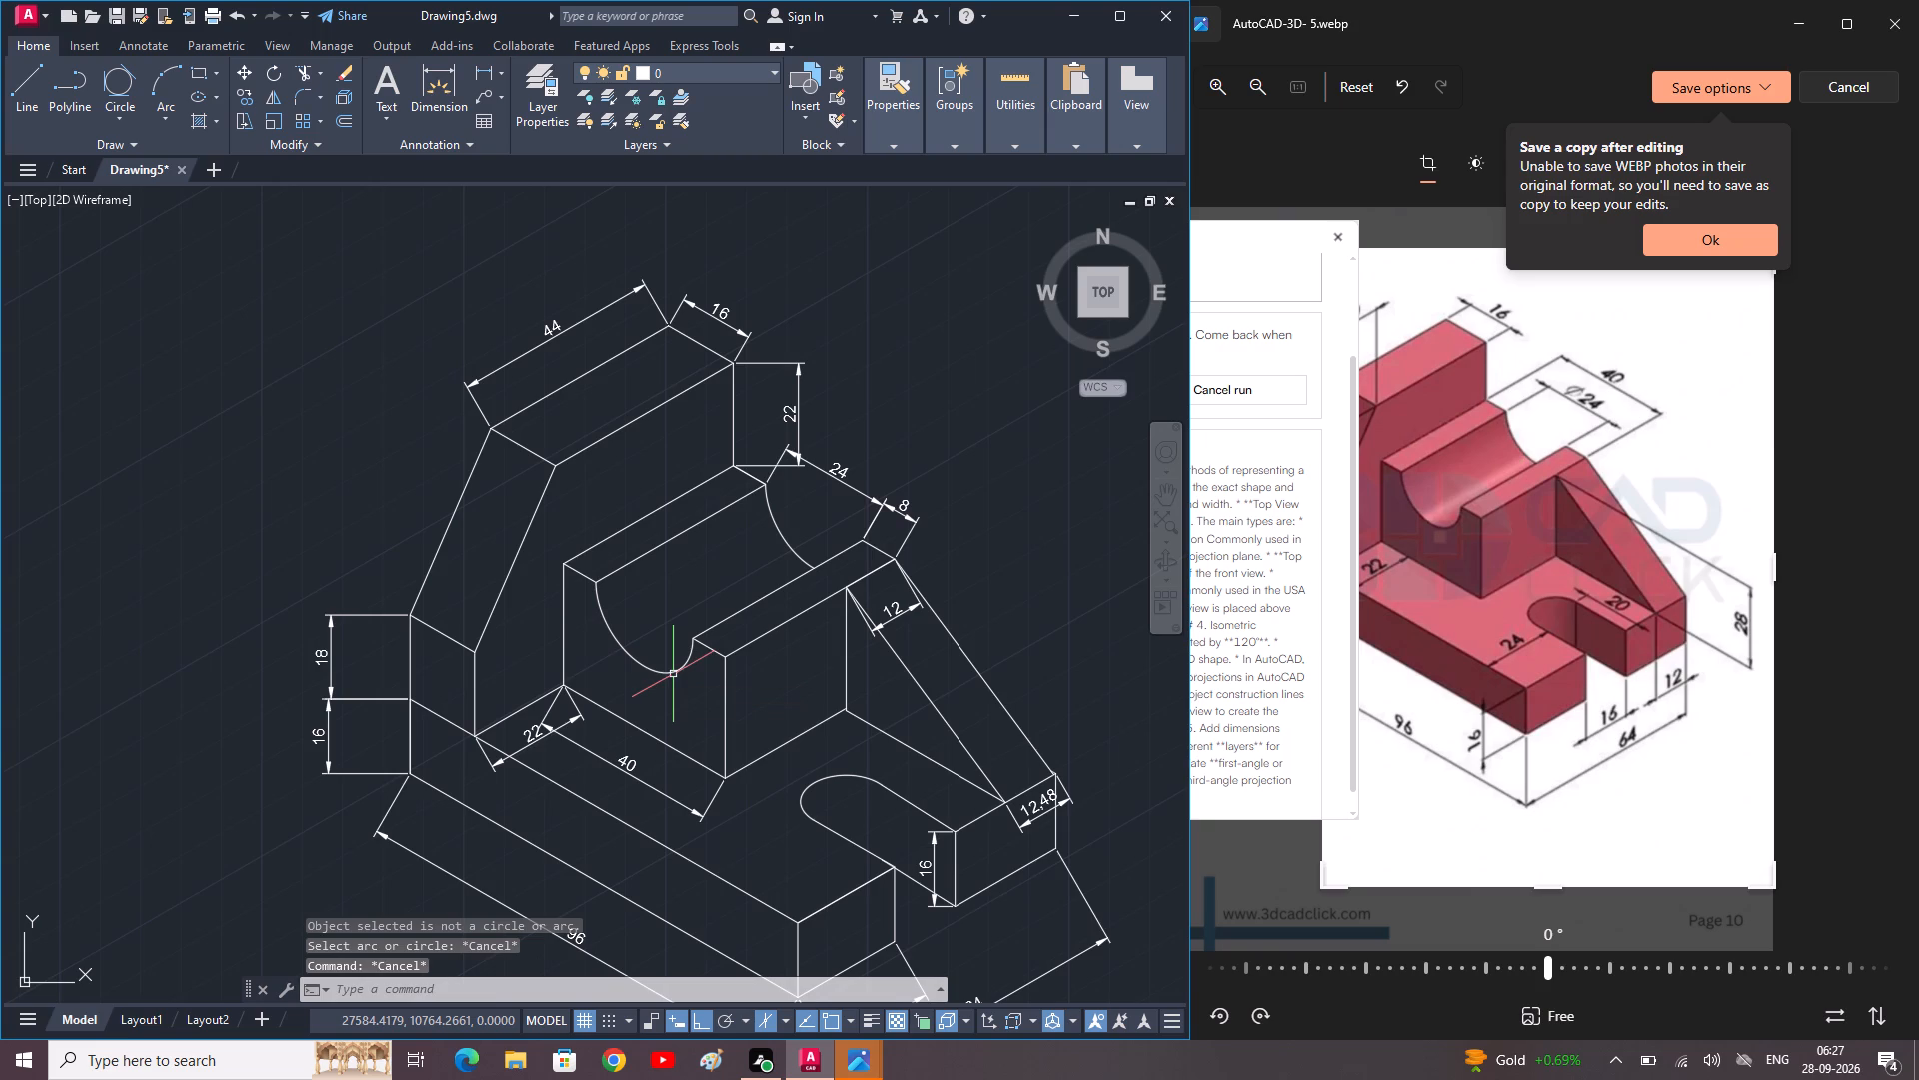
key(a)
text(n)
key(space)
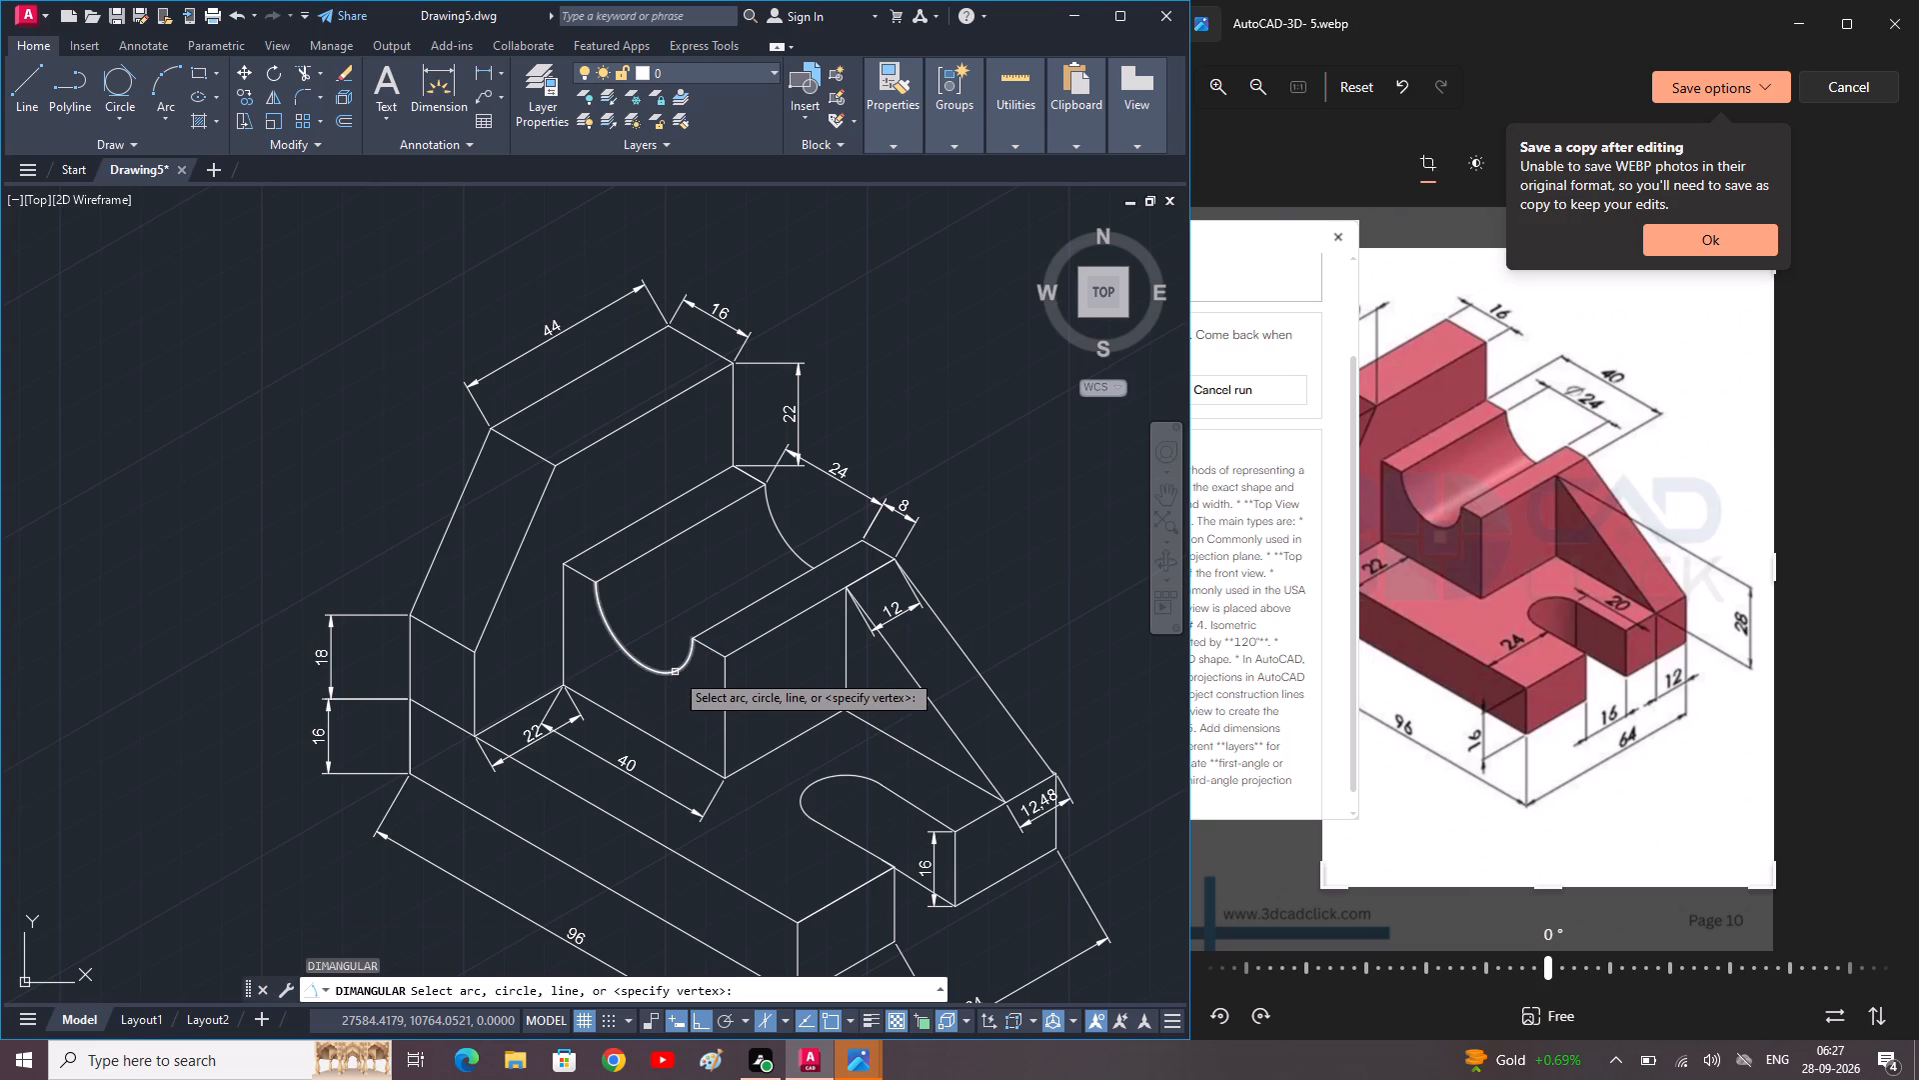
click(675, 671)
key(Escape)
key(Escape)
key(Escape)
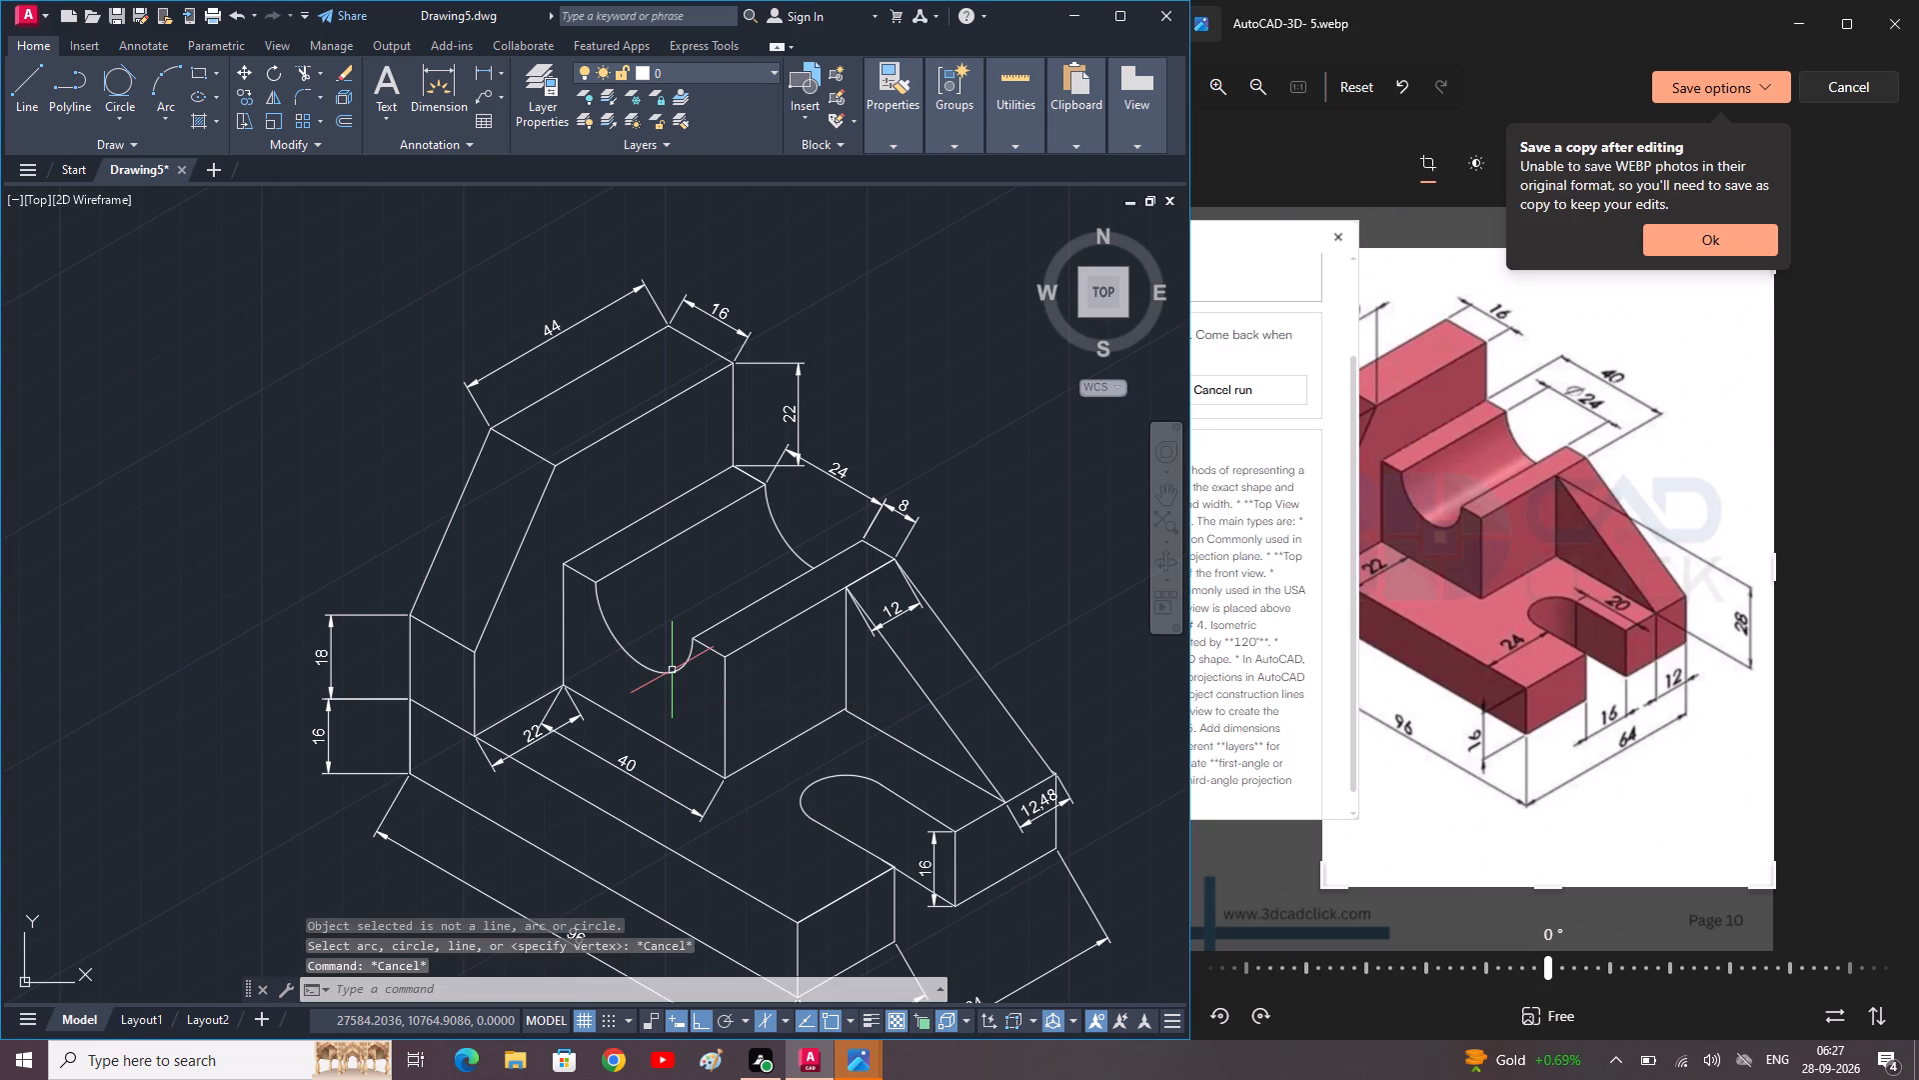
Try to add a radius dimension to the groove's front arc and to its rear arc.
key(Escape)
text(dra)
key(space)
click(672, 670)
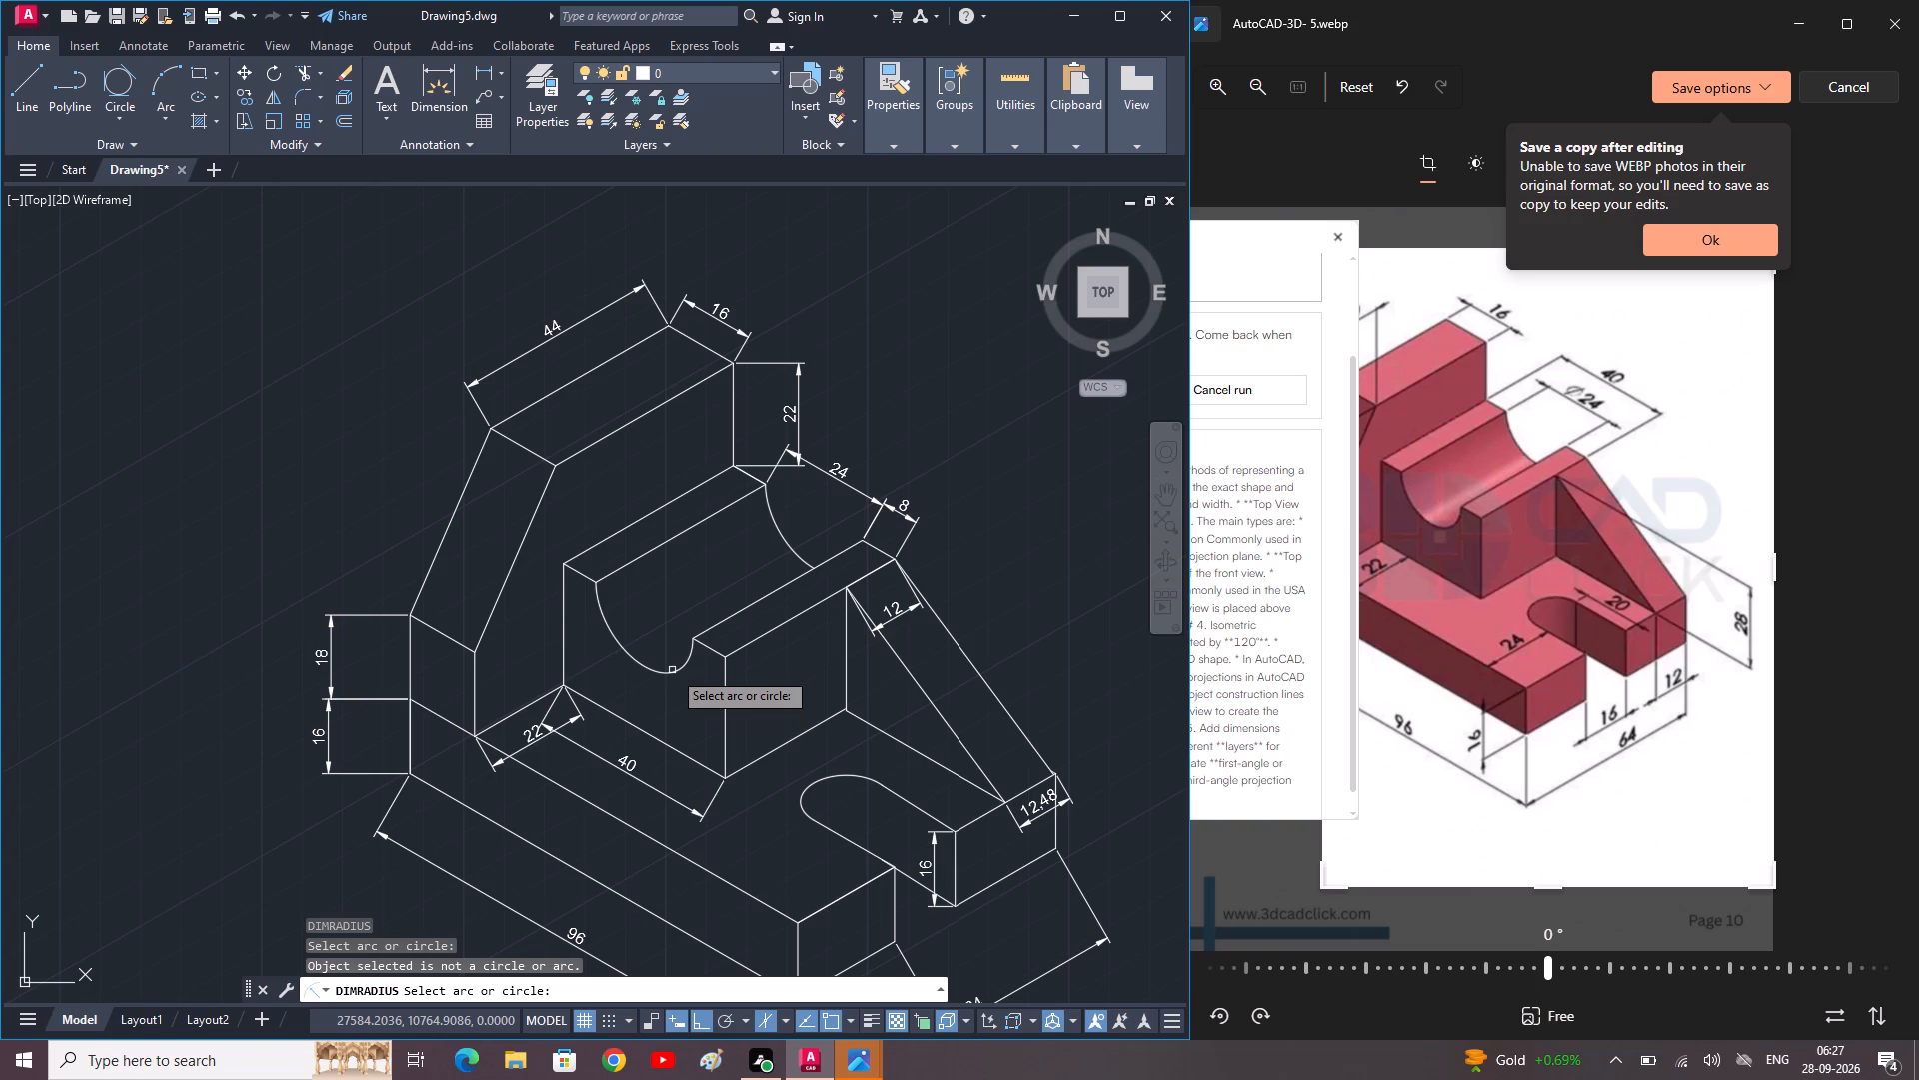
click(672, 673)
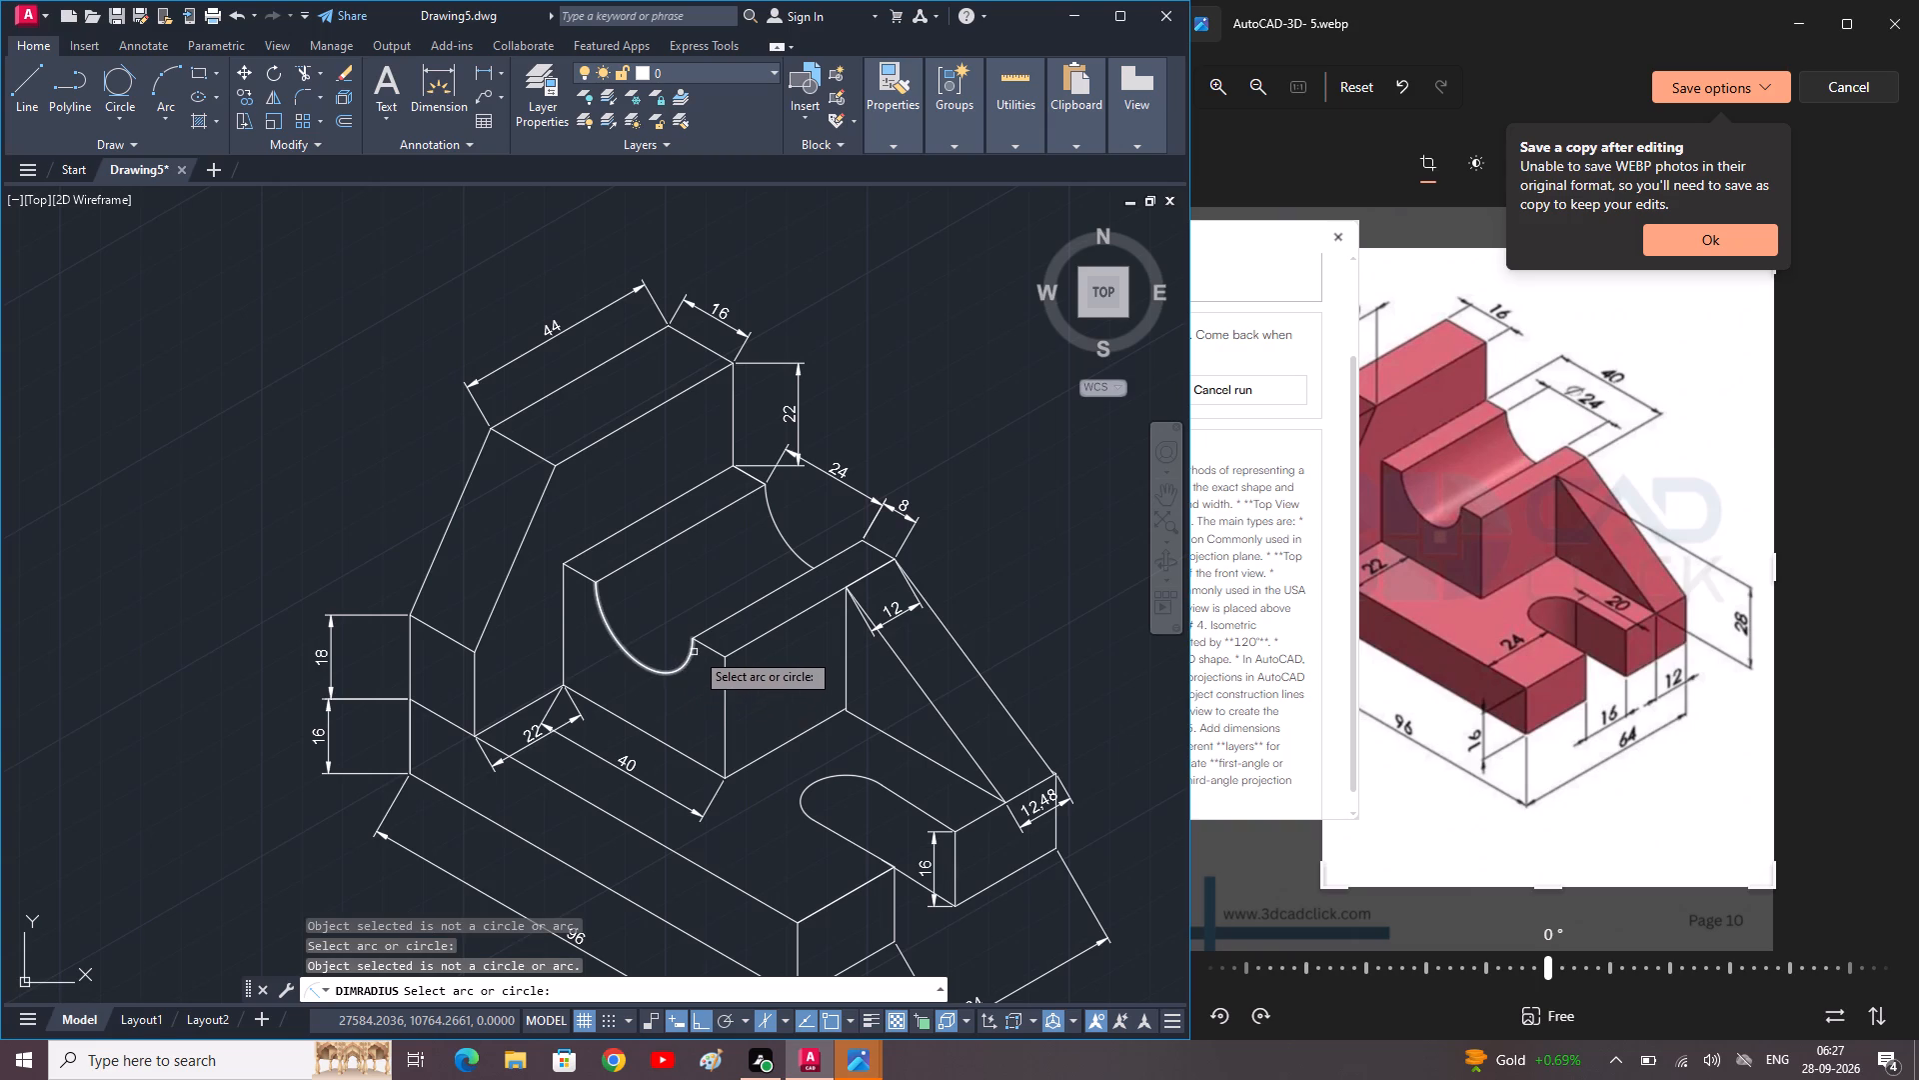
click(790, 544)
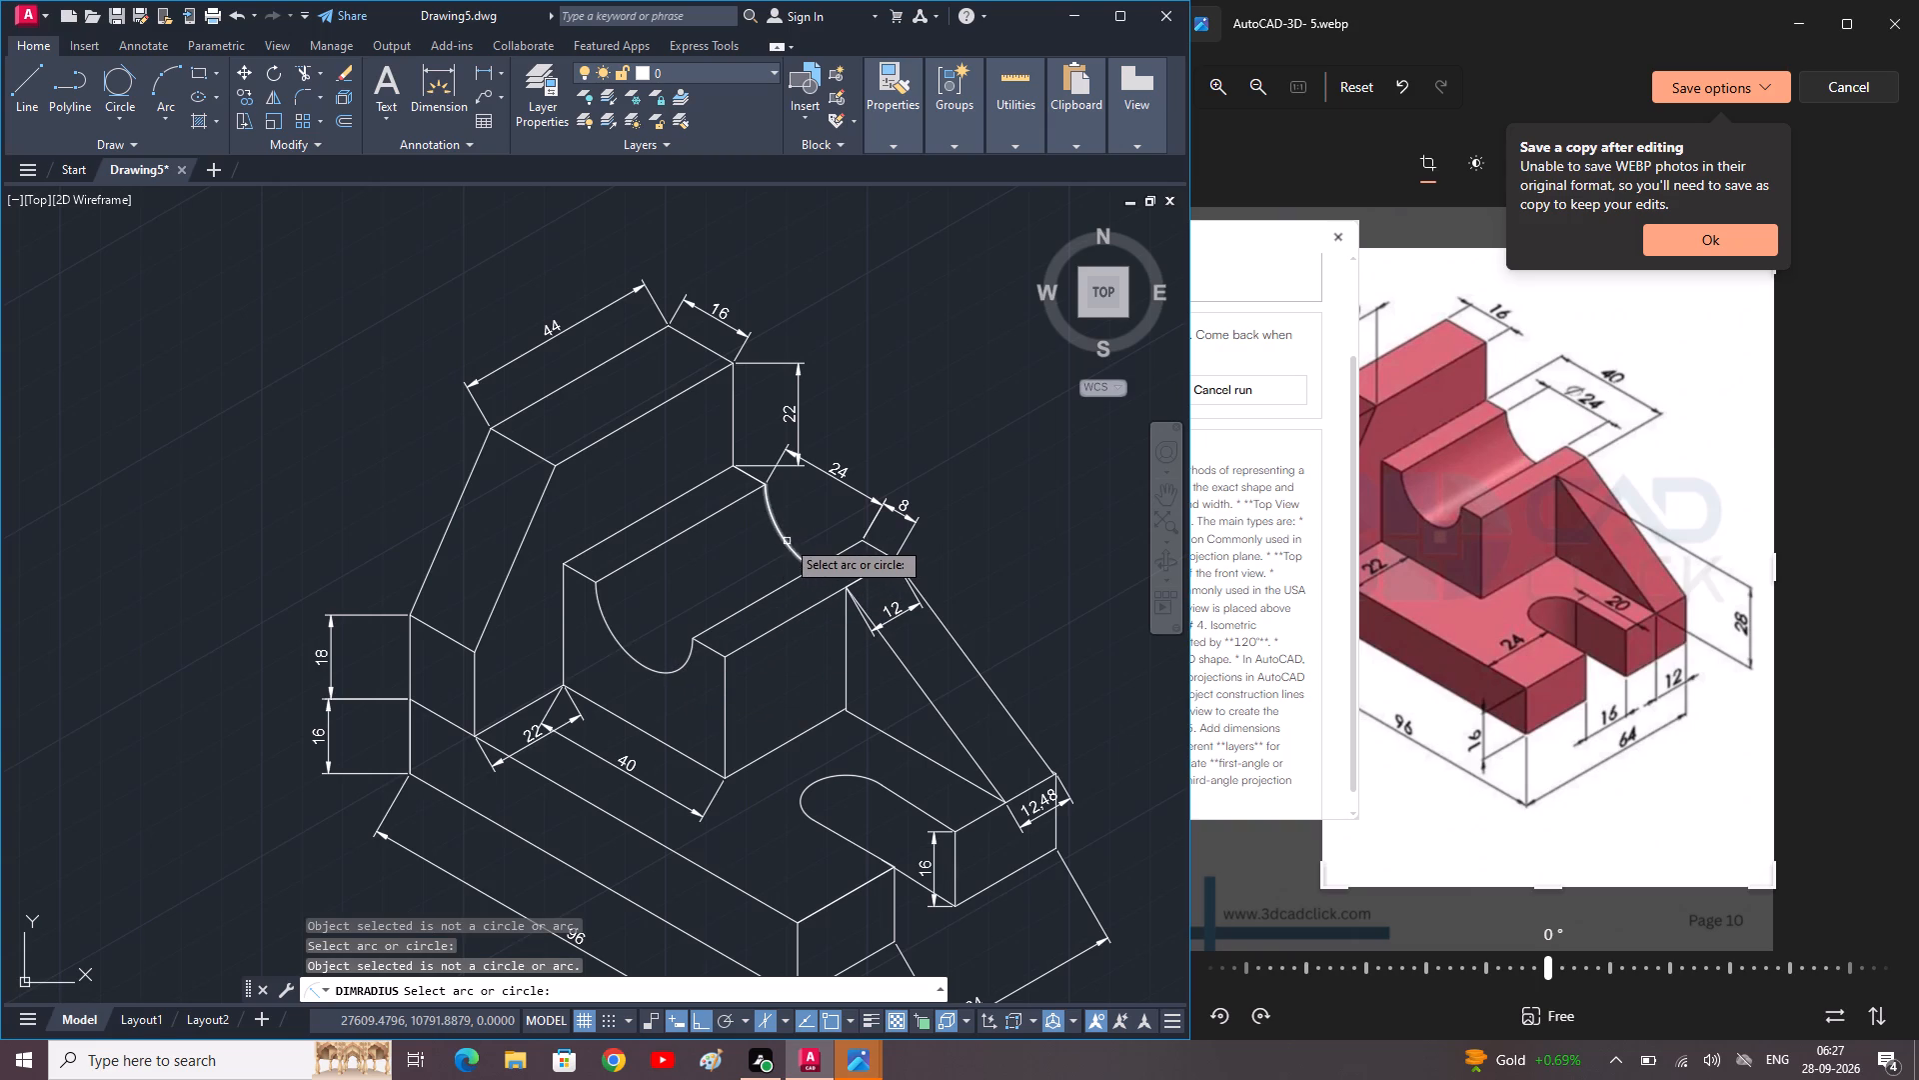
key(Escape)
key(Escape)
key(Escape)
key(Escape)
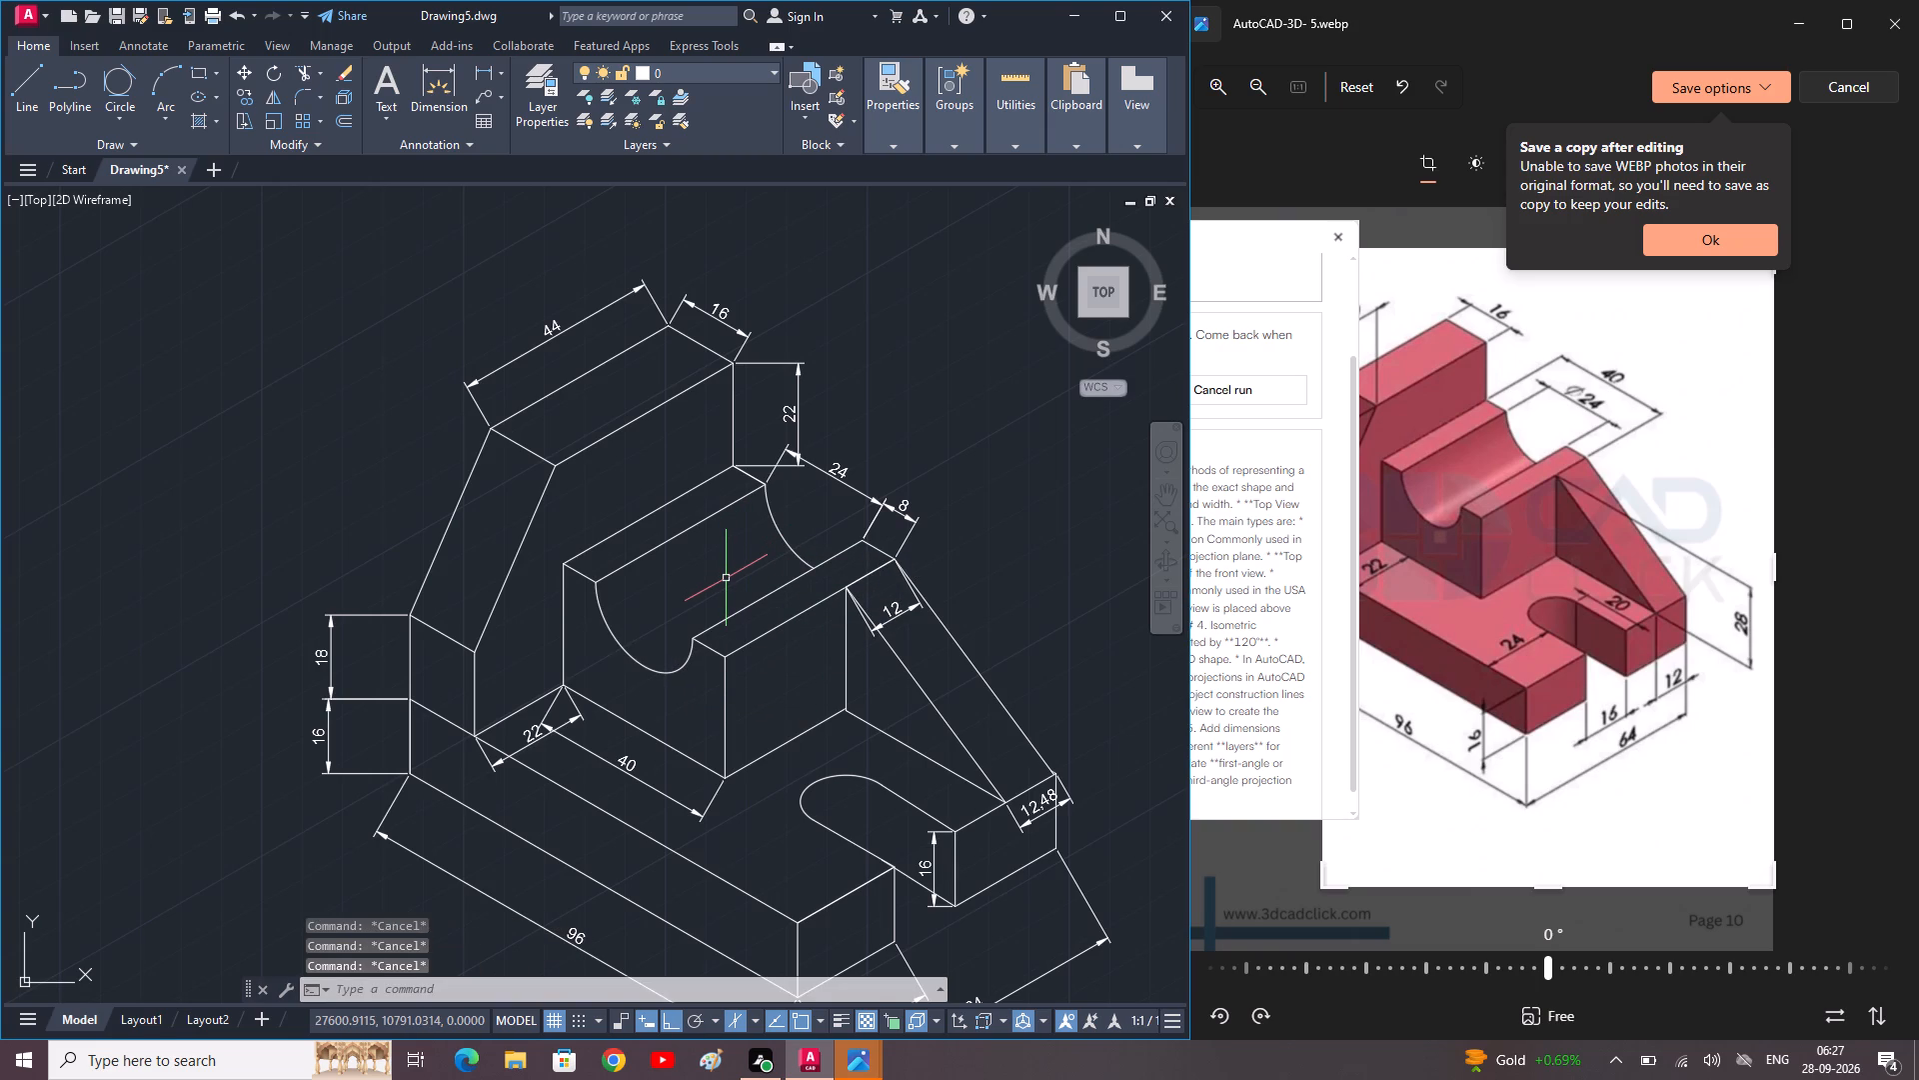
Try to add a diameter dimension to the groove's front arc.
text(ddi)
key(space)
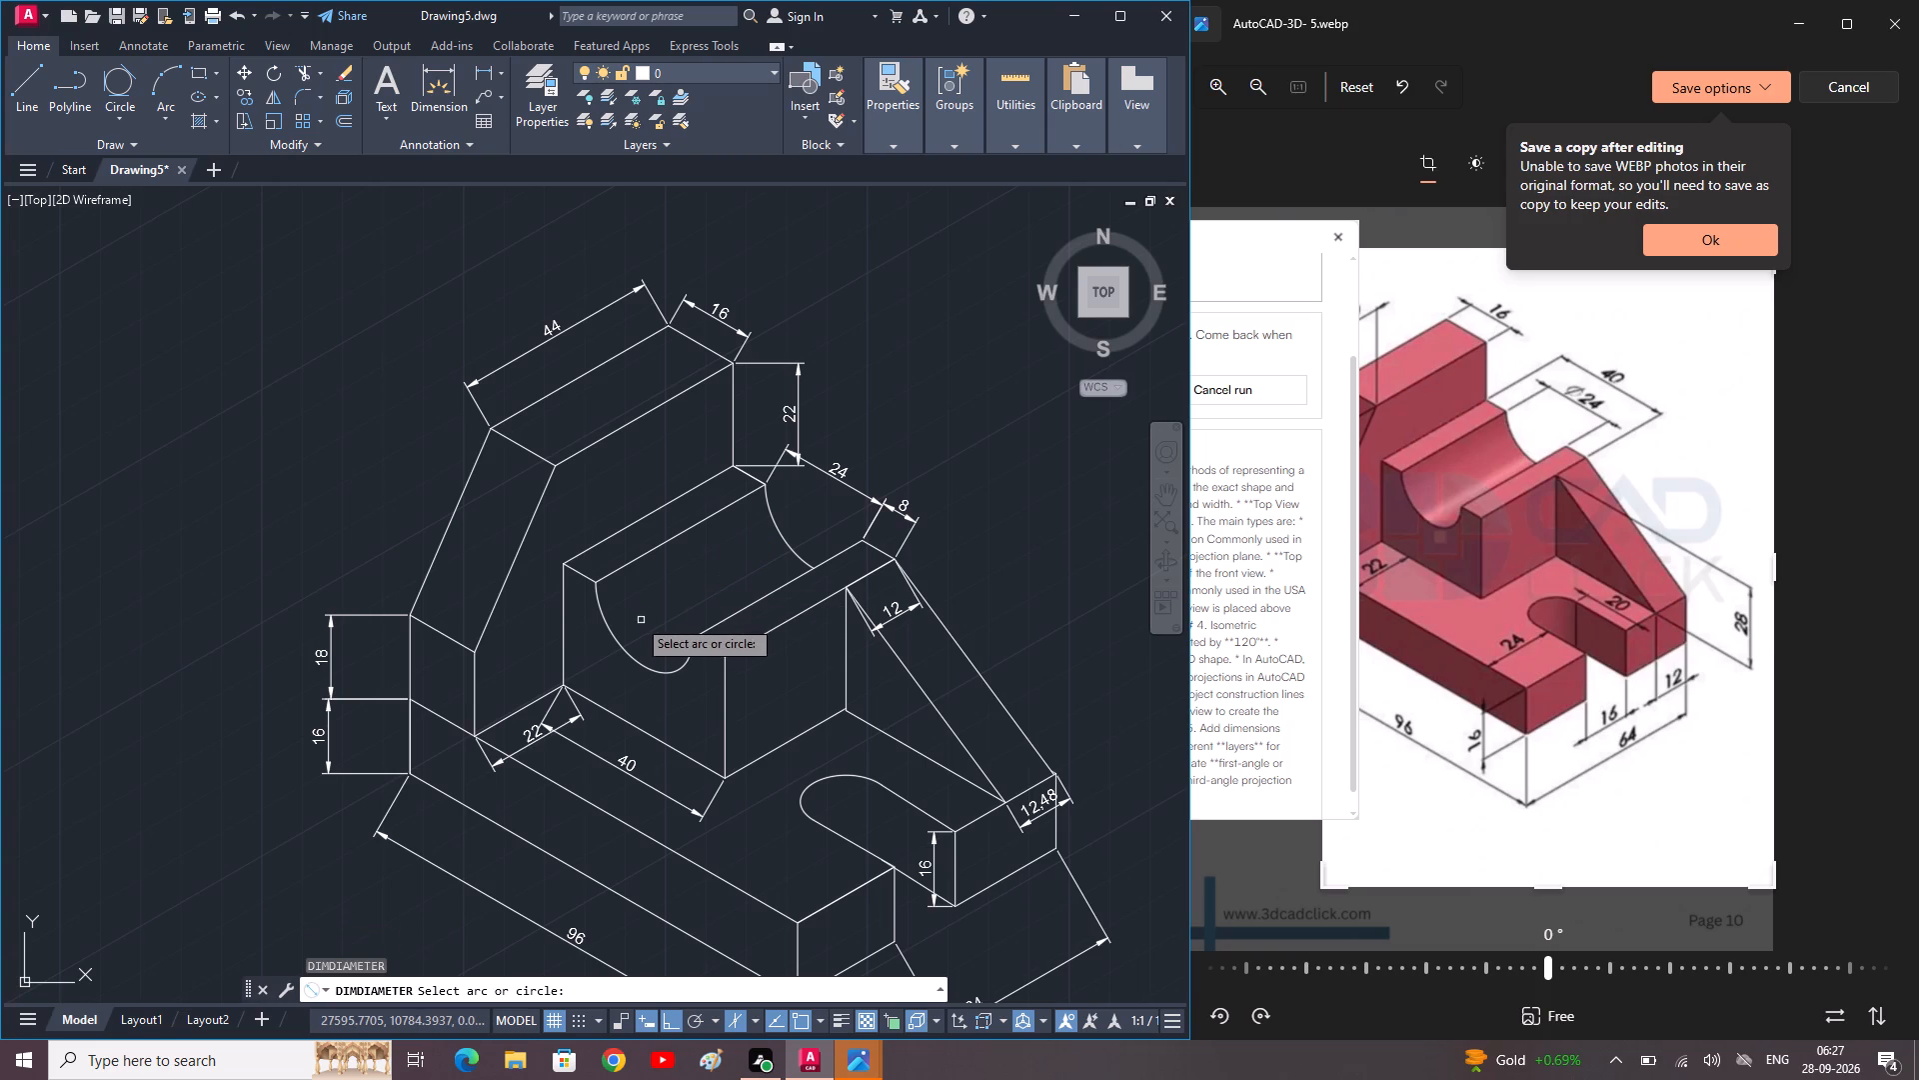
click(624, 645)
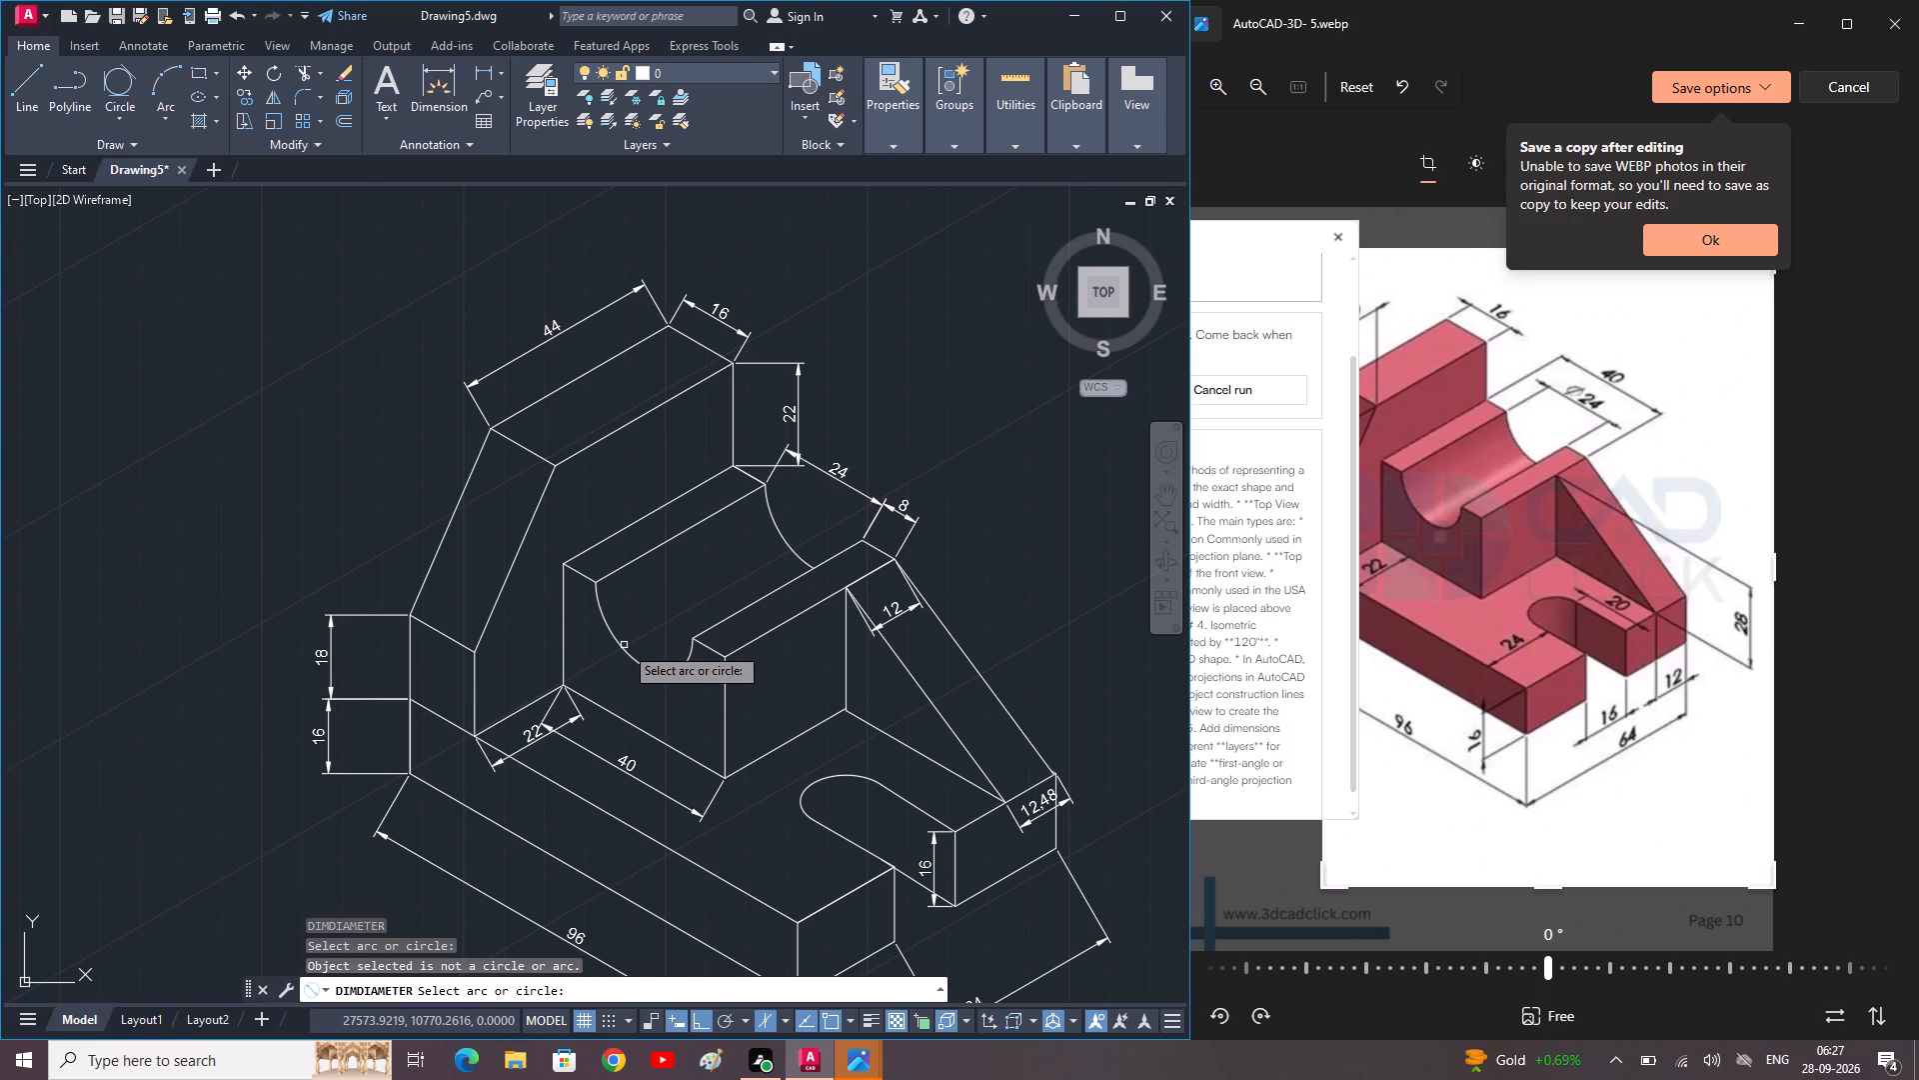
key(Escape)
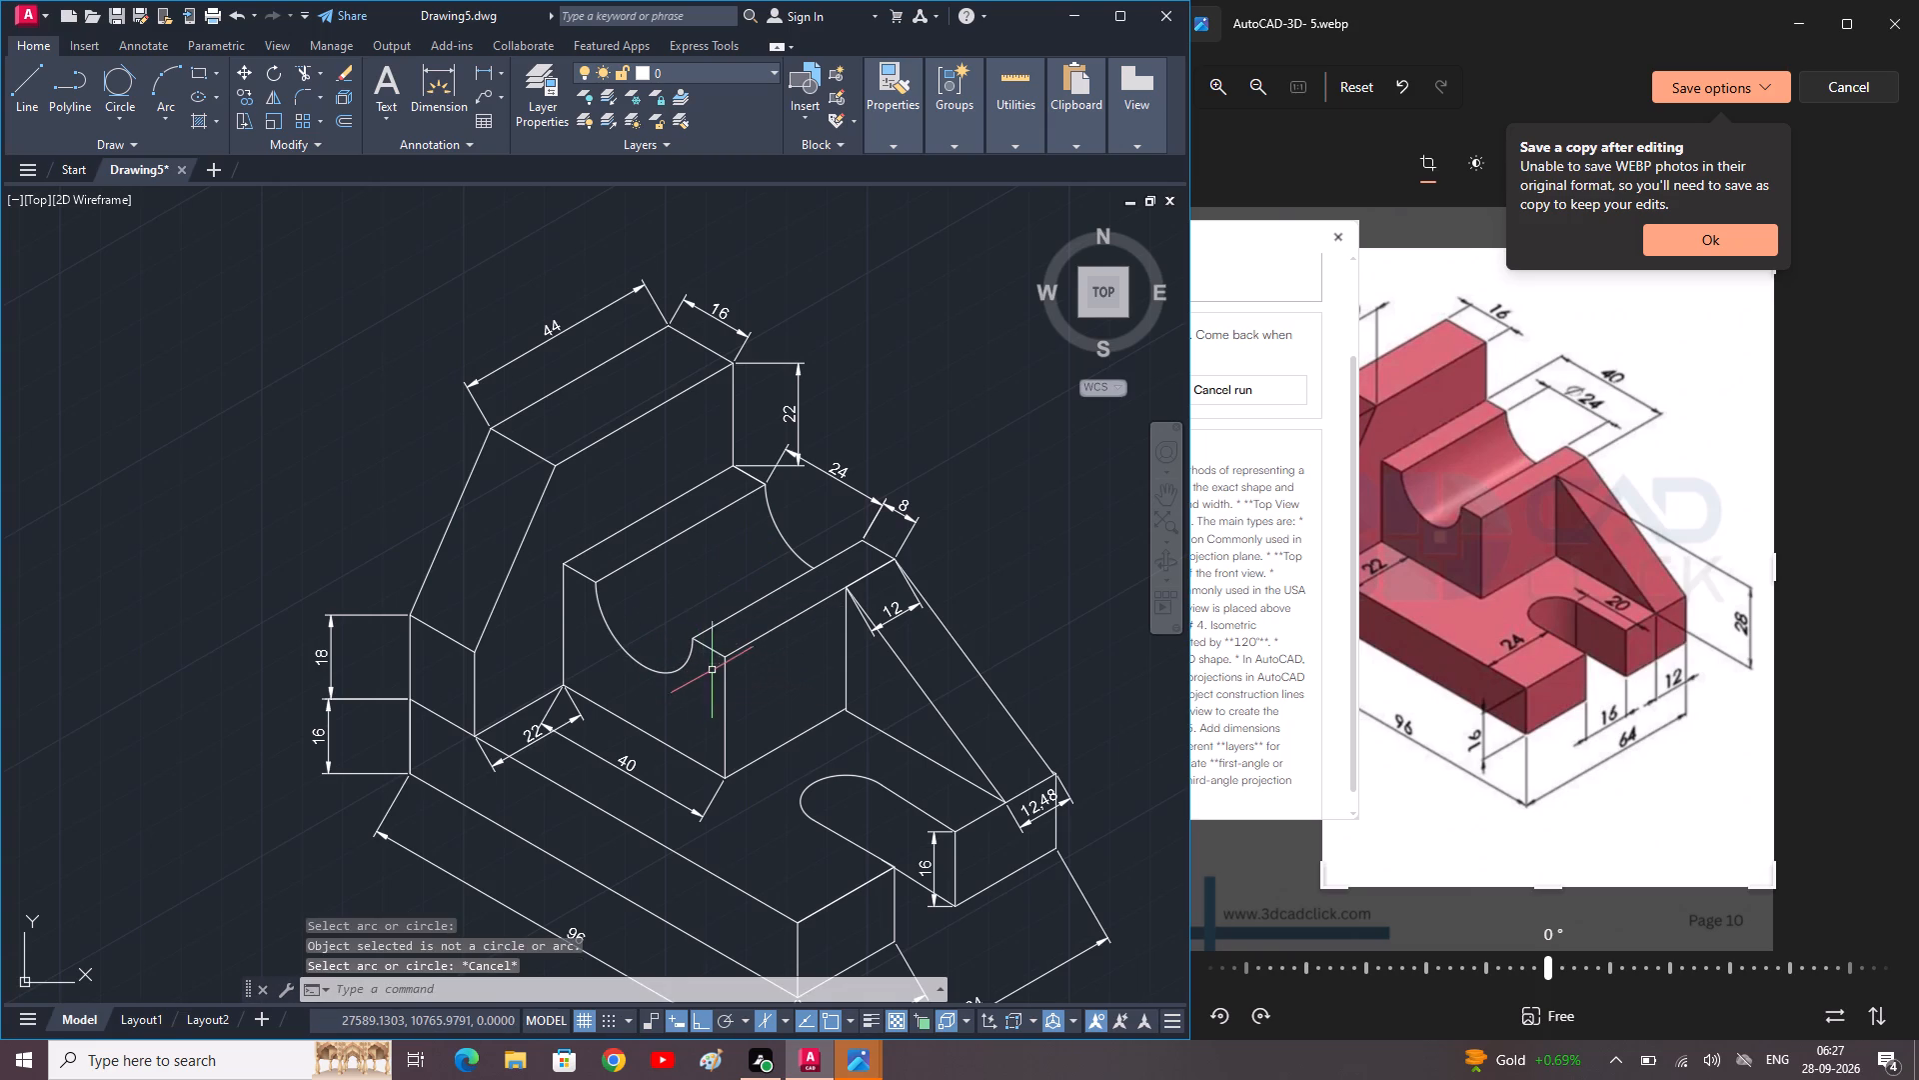
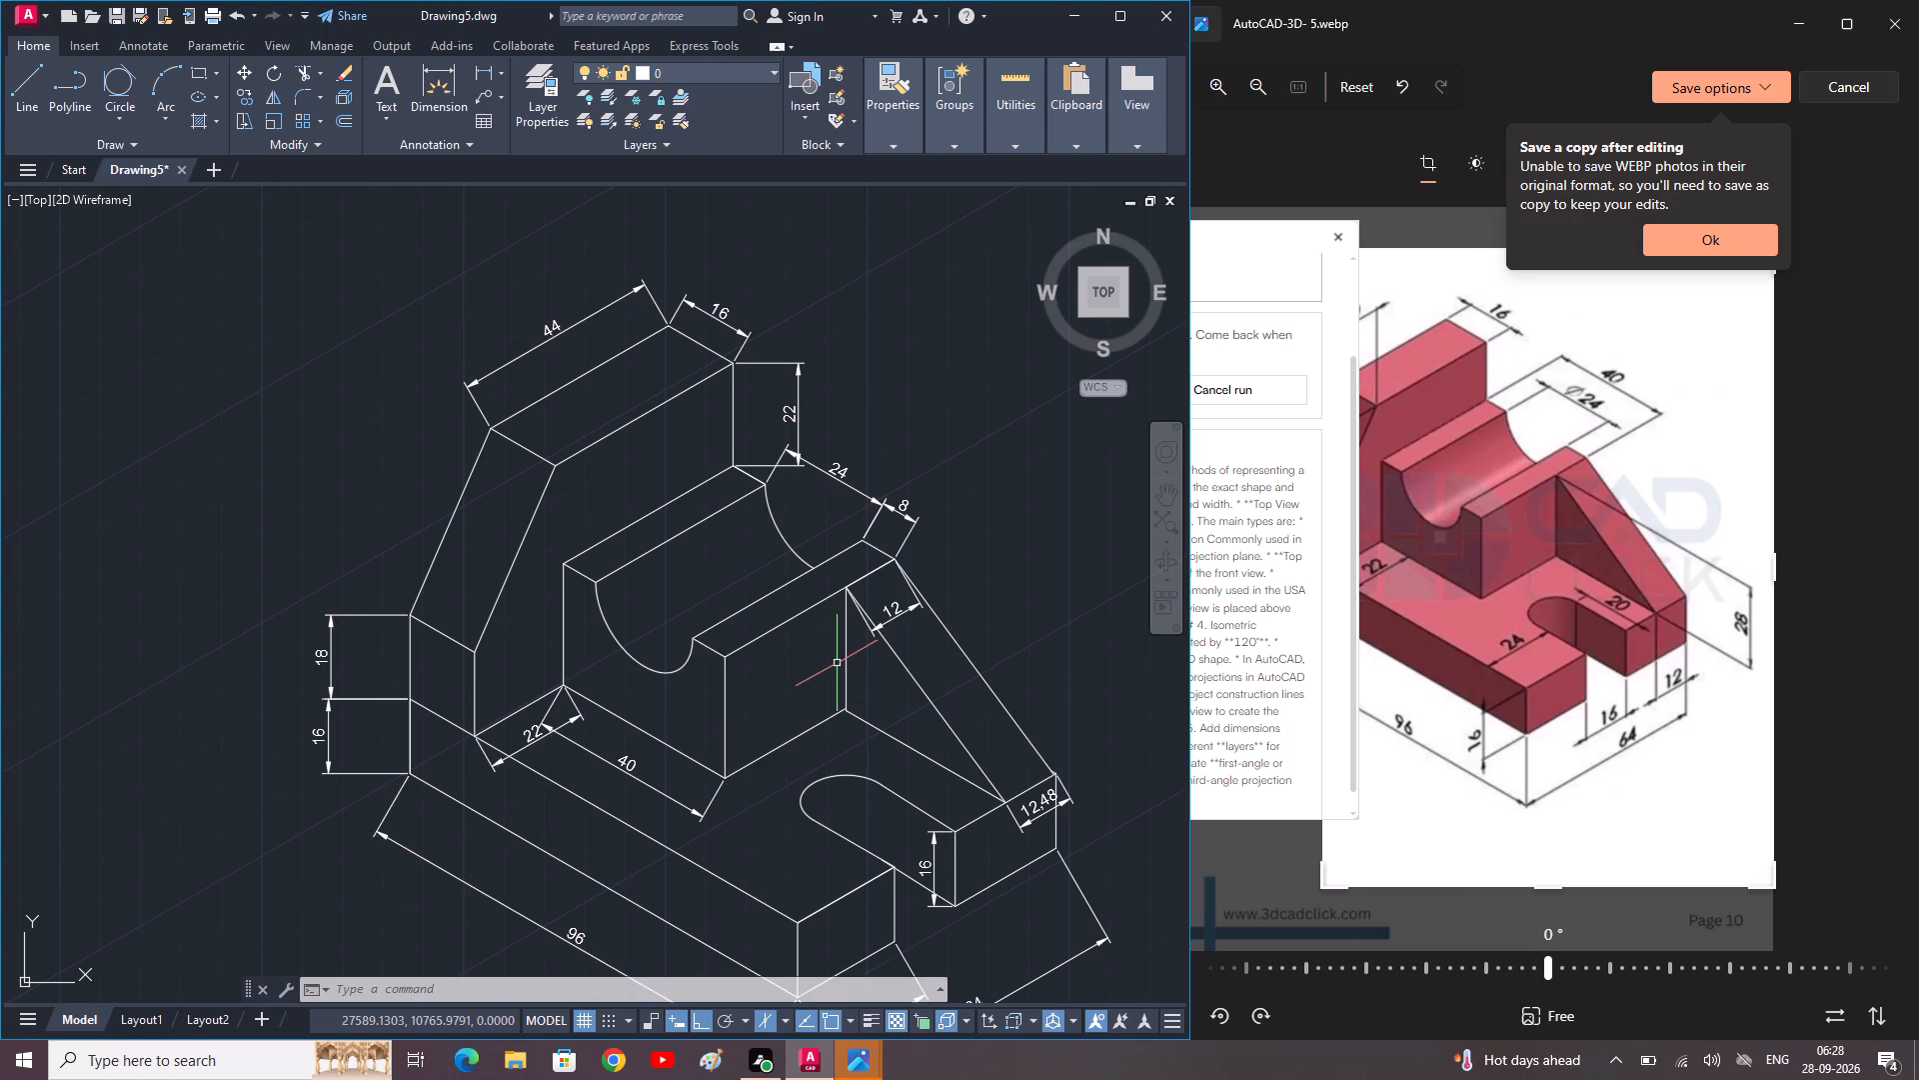
Oblique the 8 dimension beside the groove so its extension lines follow the block's top right isometric edge.
key(d)
key(i)
key(m)
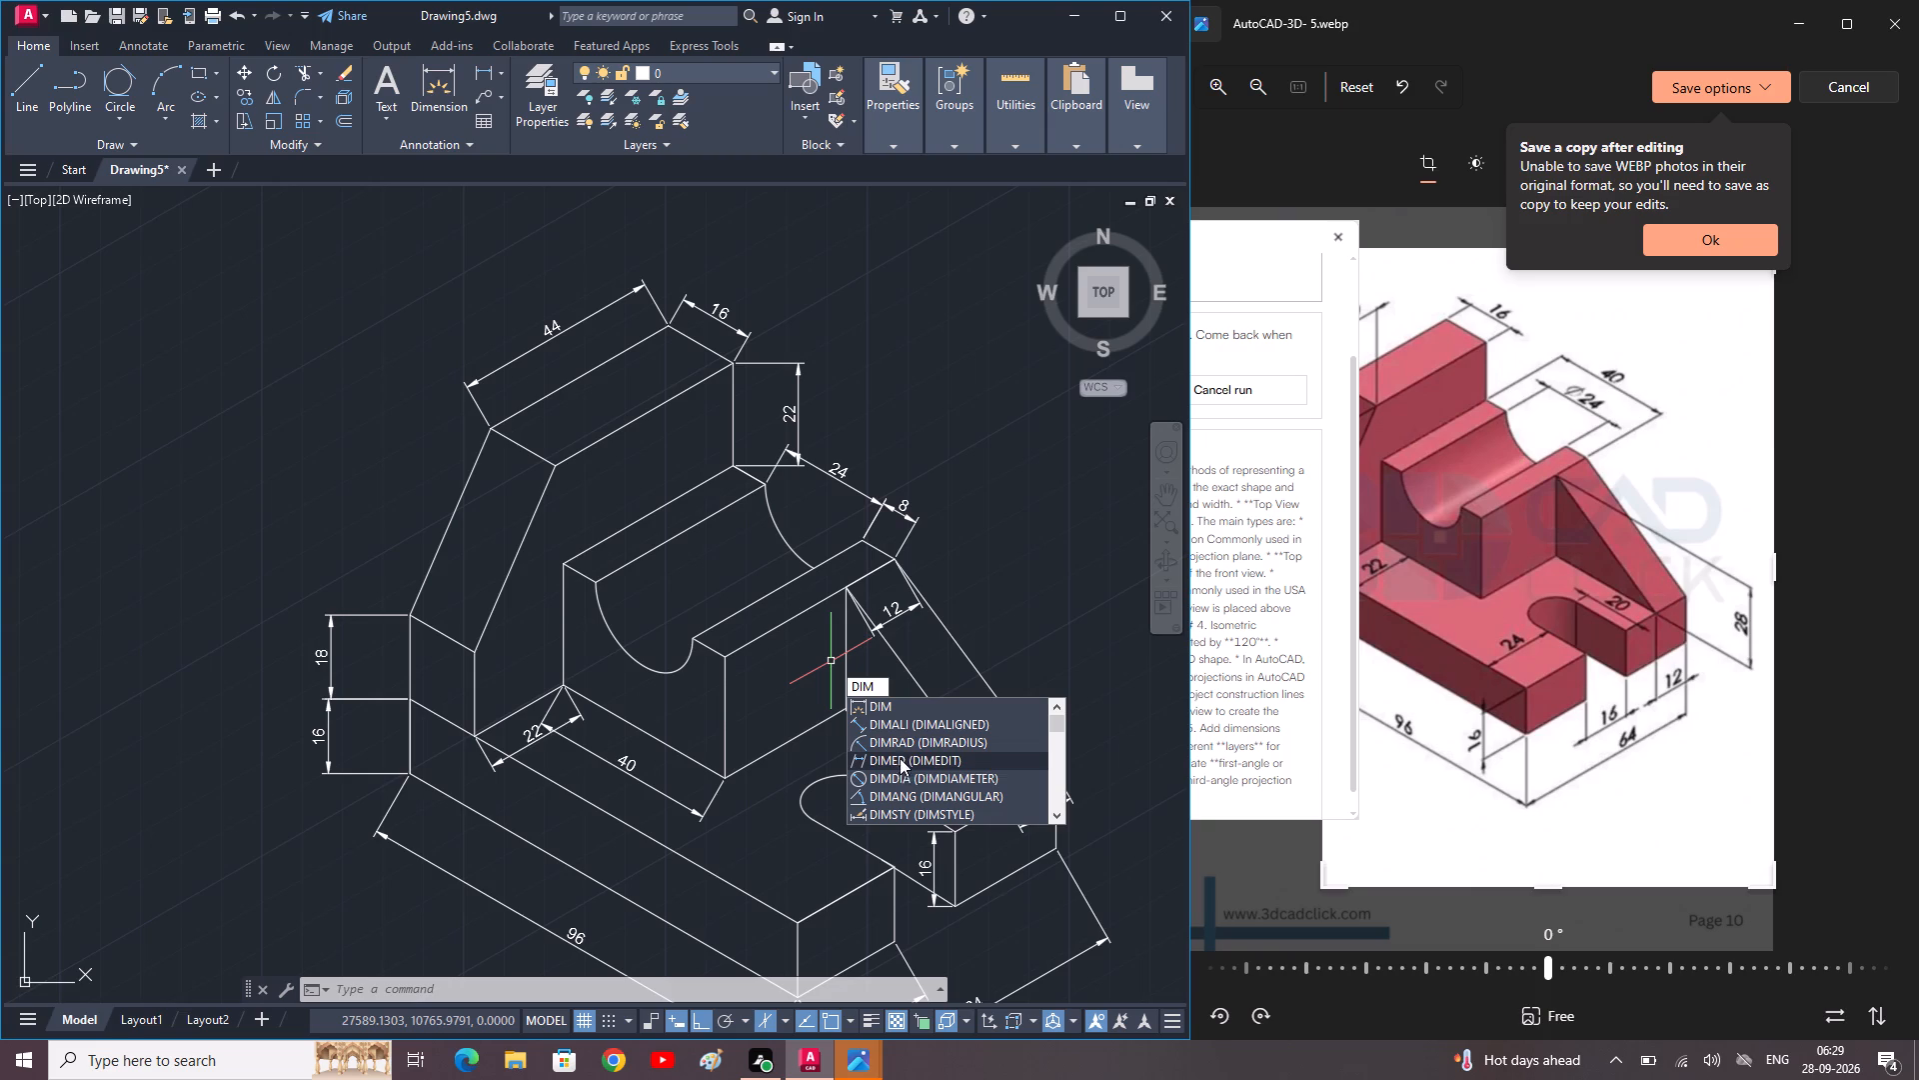
key(e)
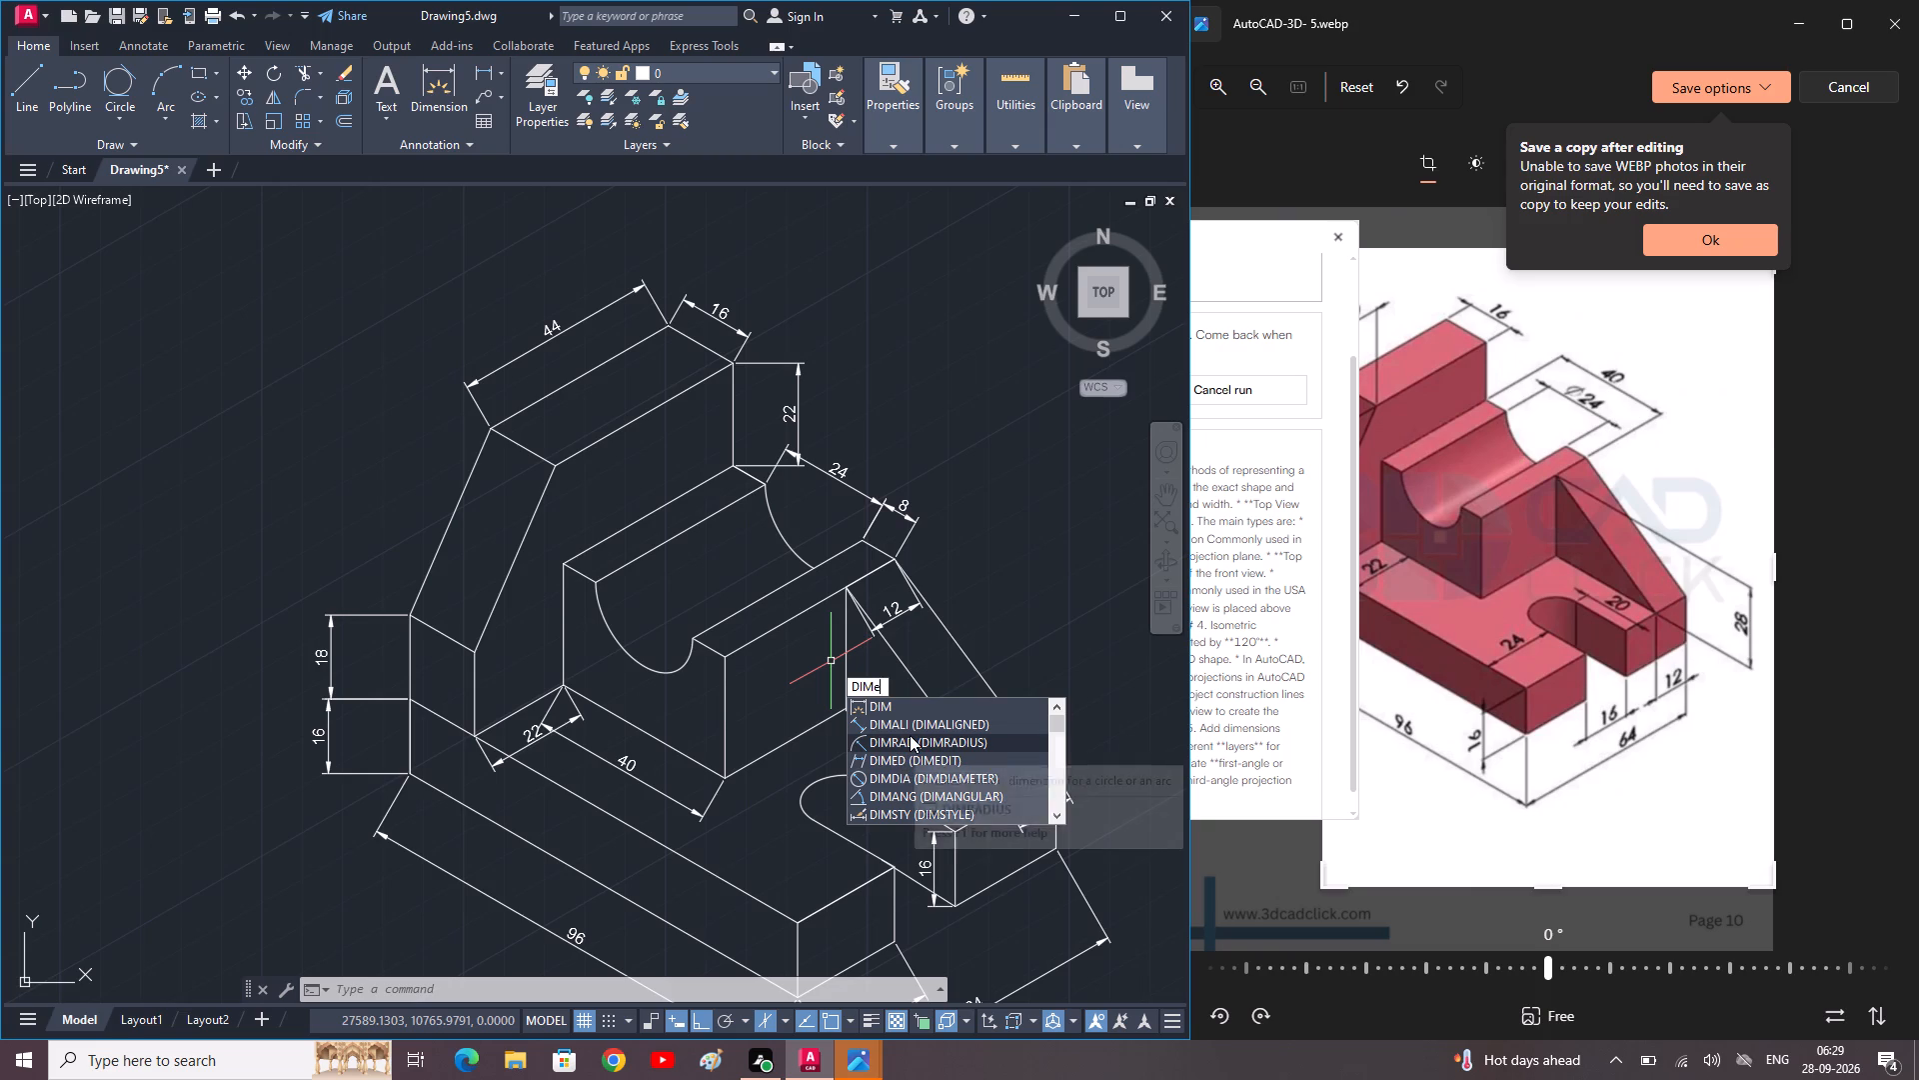
click(928, 707)
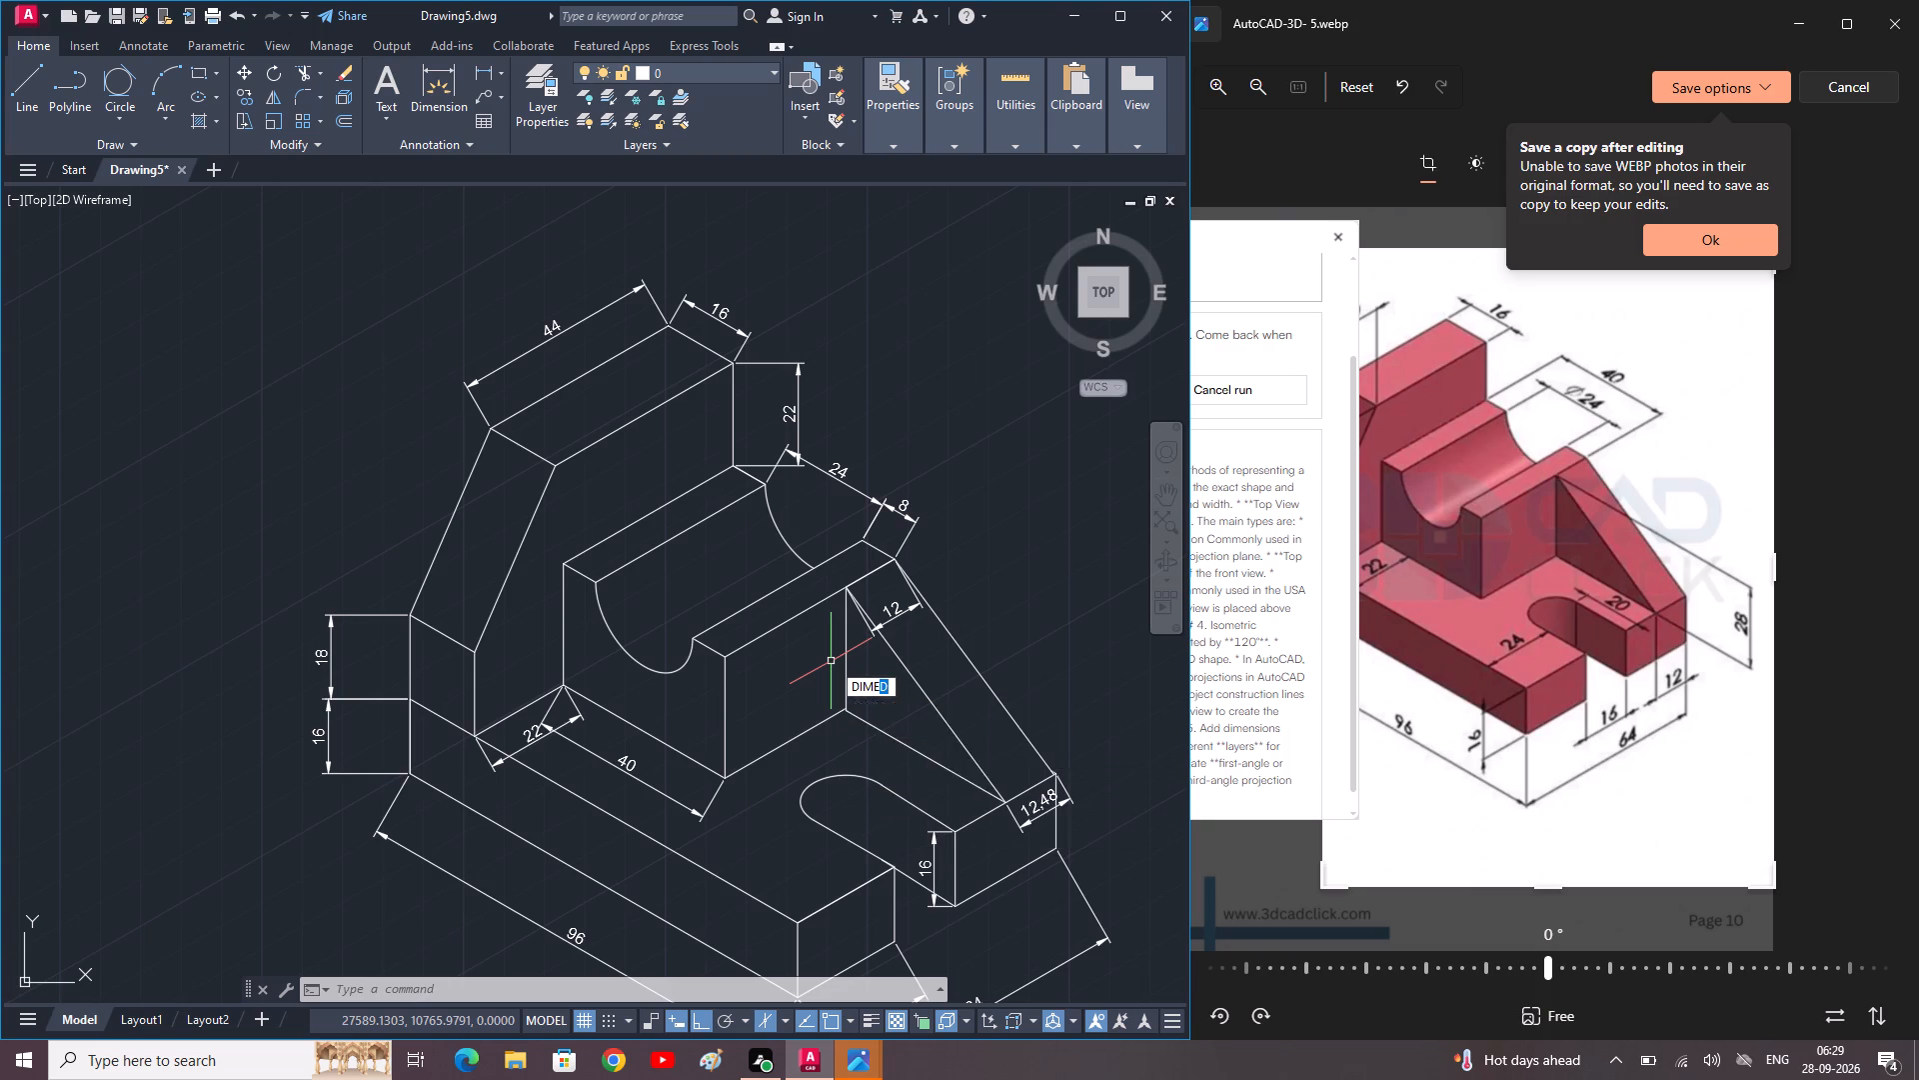
text(o)
key(space)
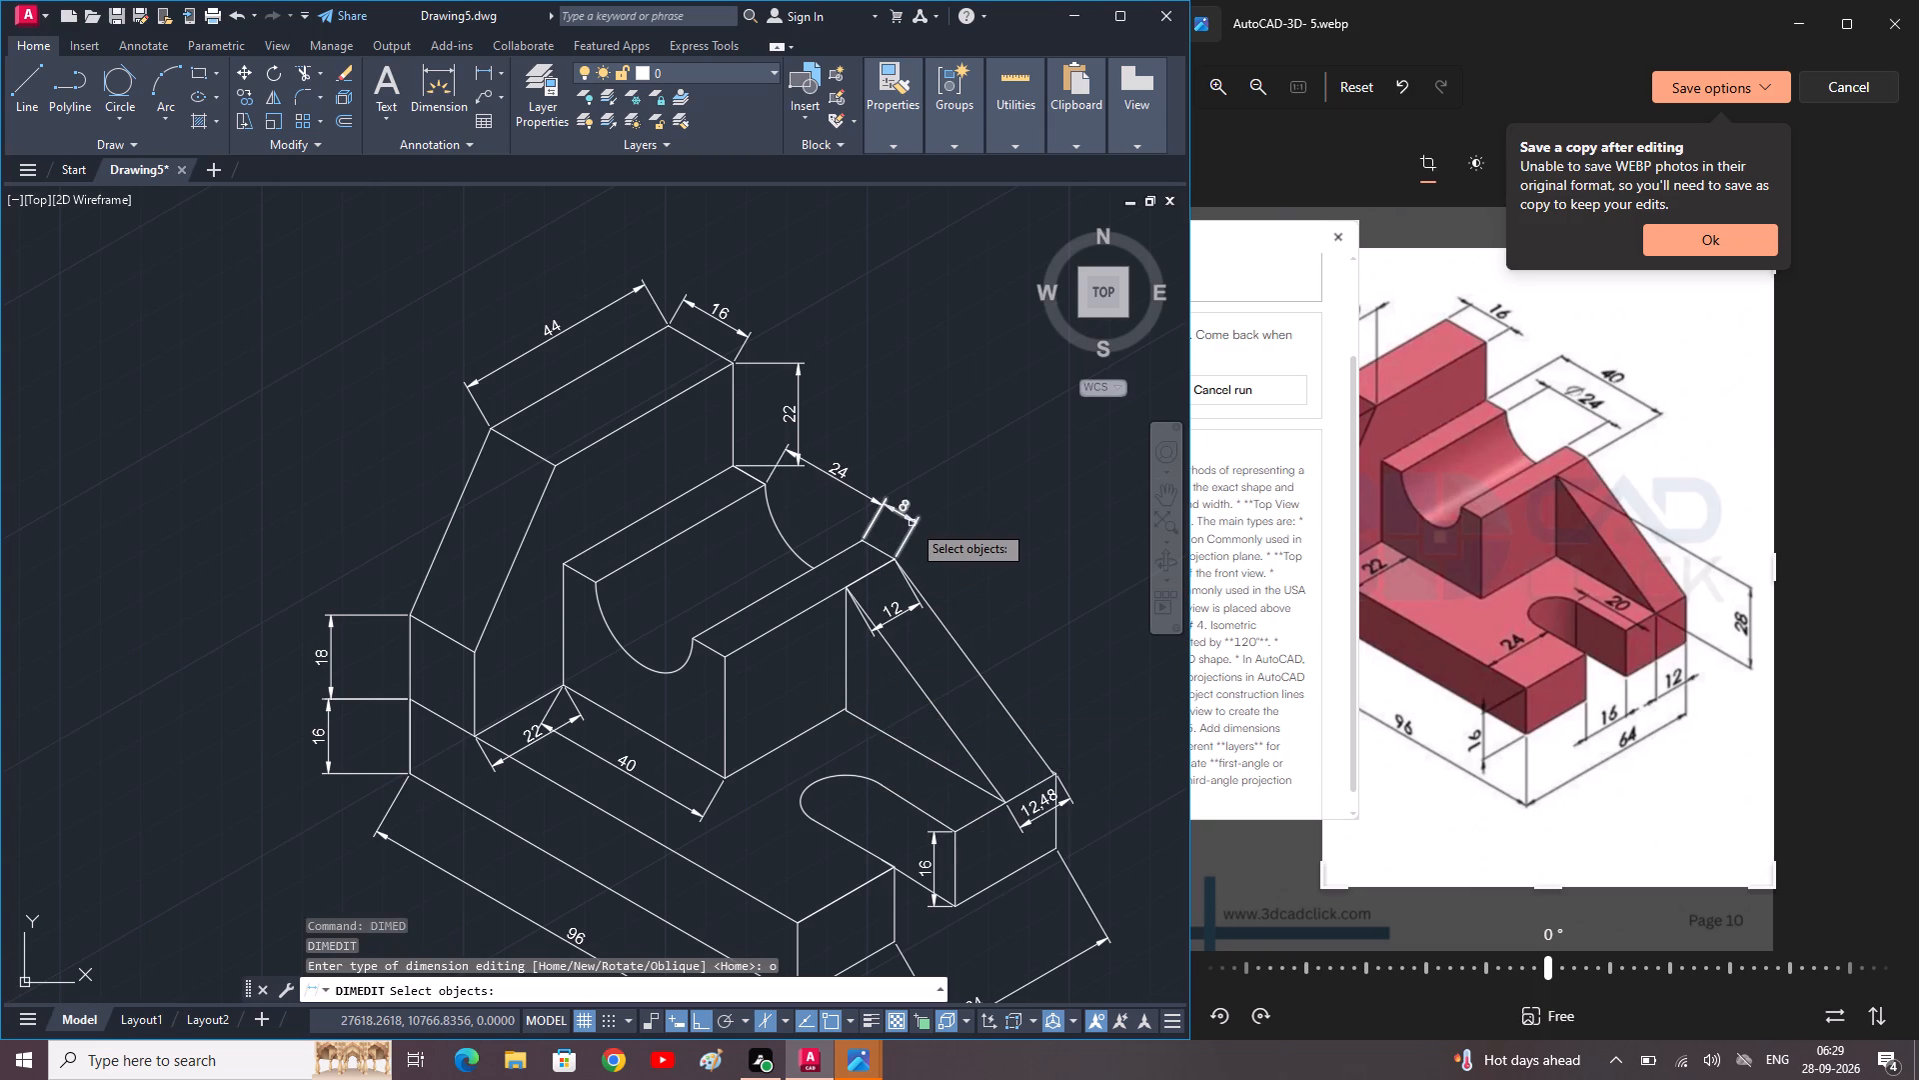
click(912, 523)
key(space)
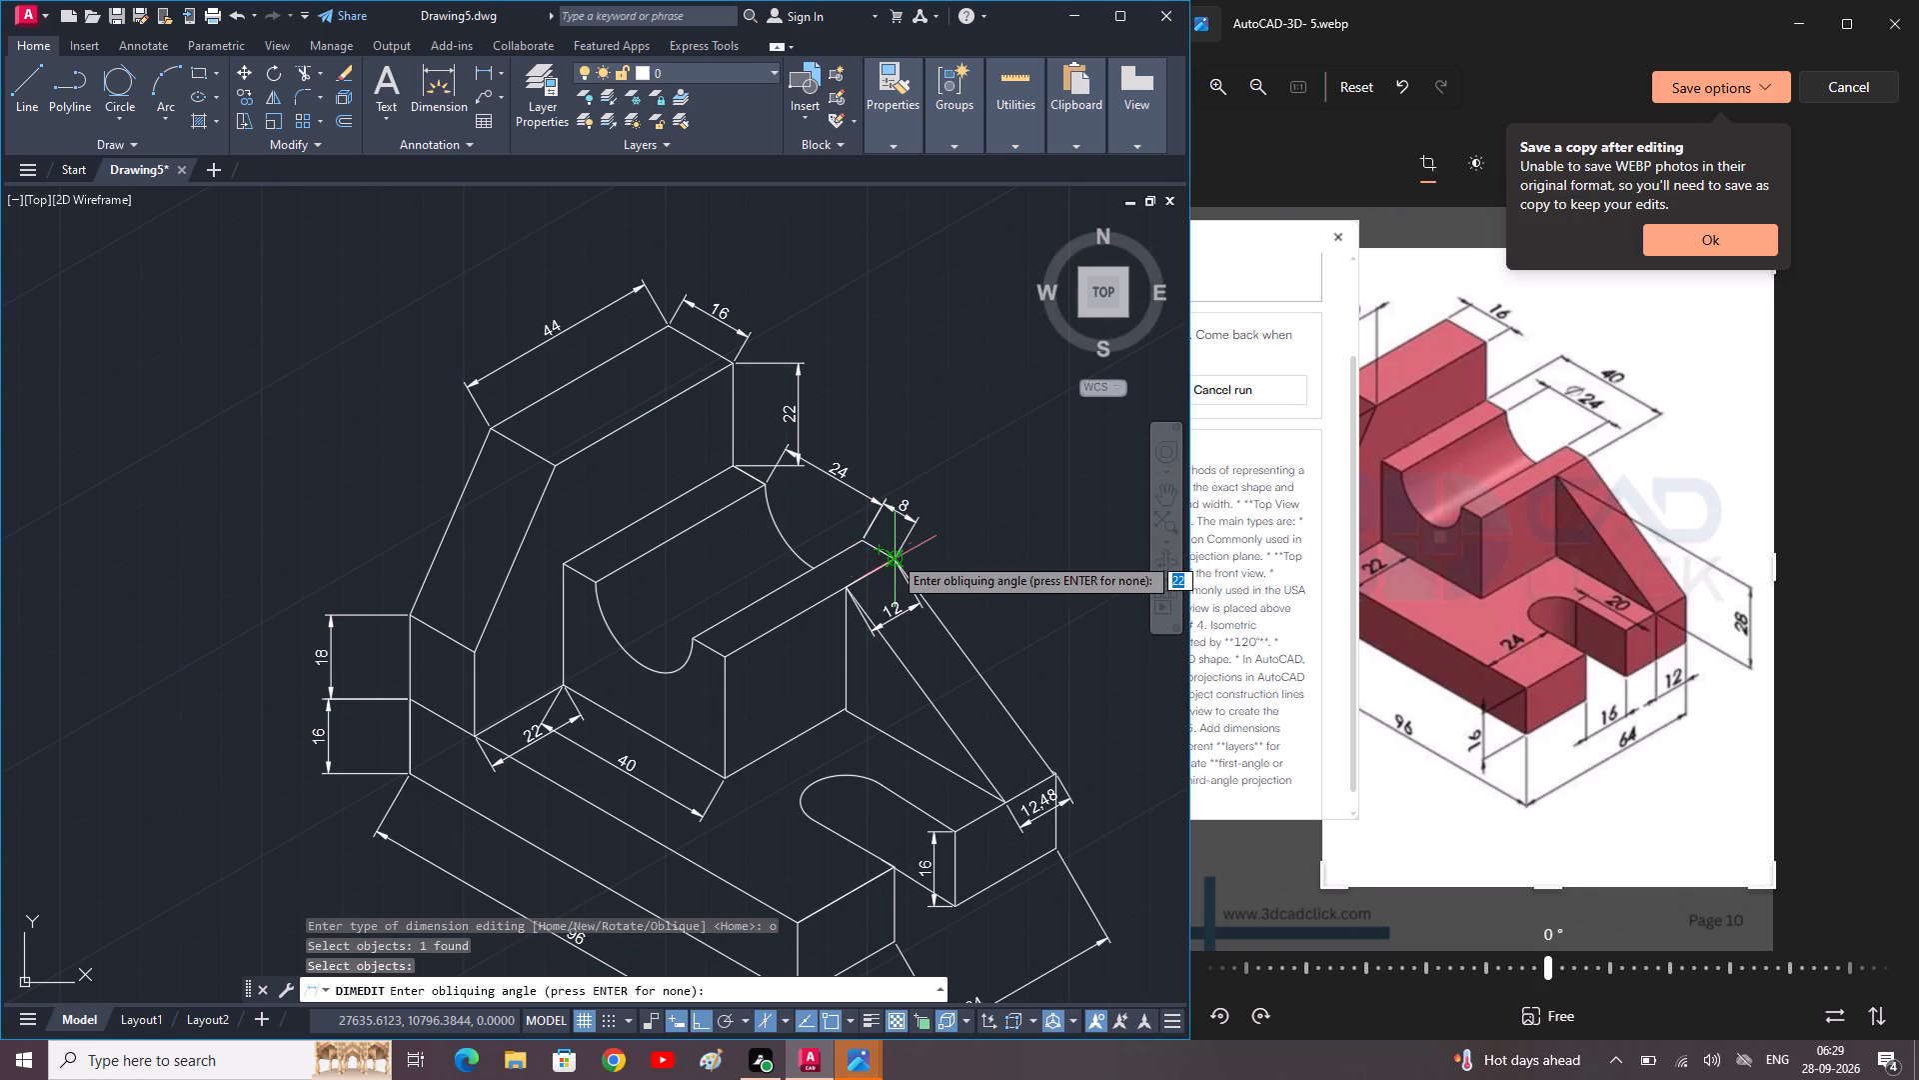
click(894, 556)
click(845, 585)
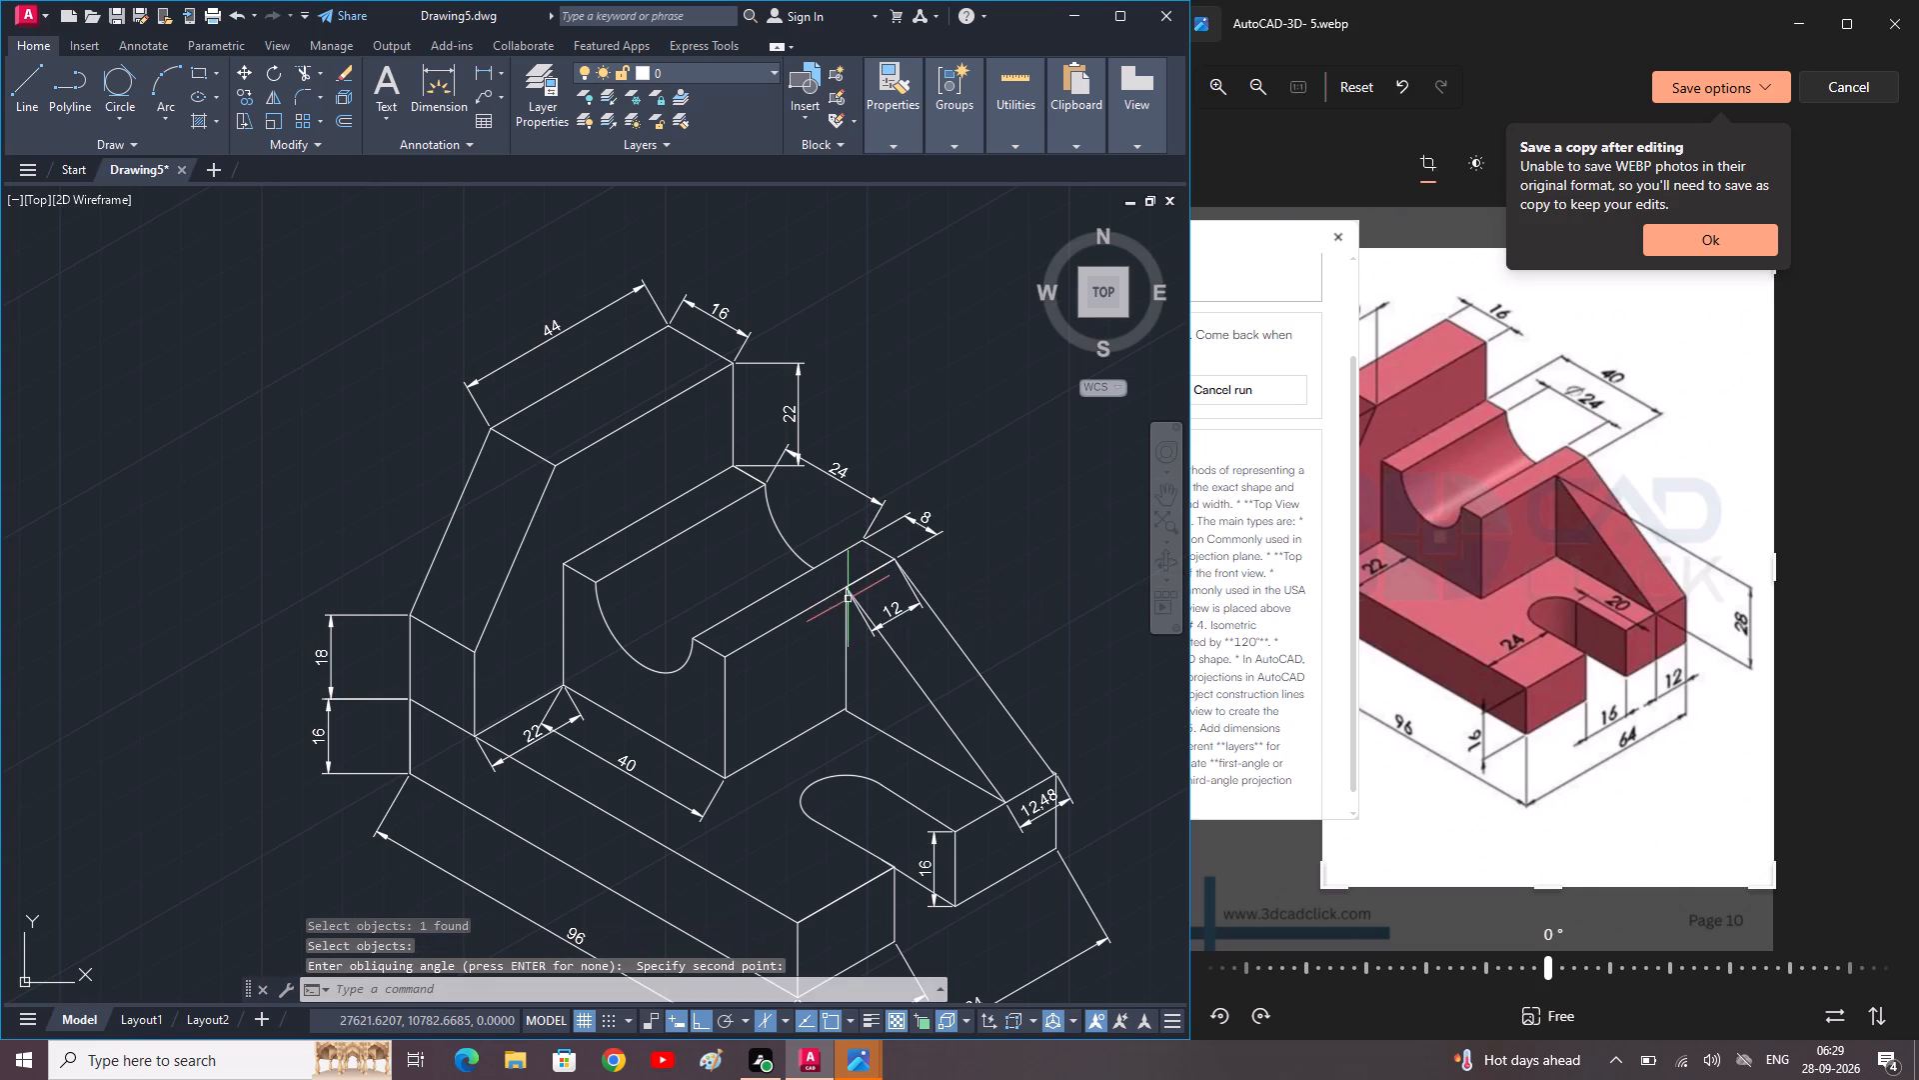
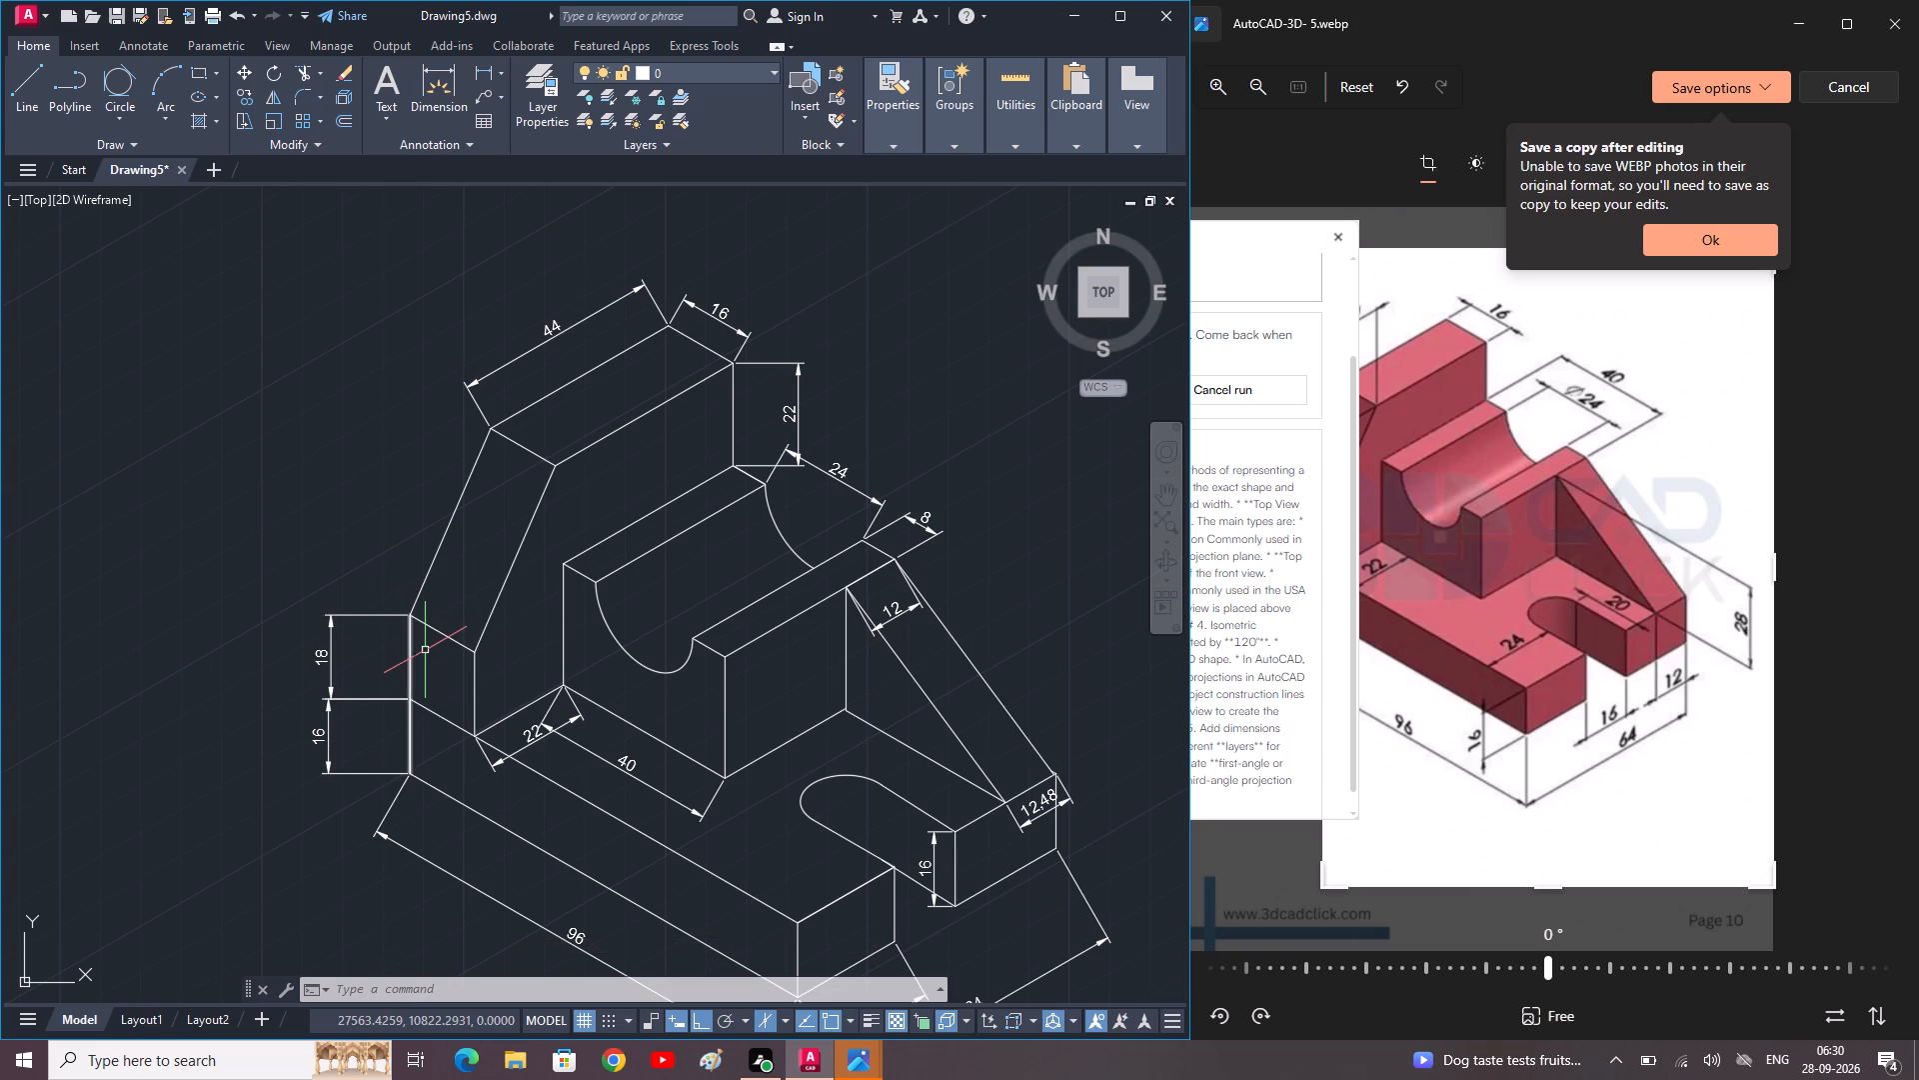
Oblique the stacked 18 and 16 height dimensions at the base's end so their extension lines follow the 96-long base edge.
key(space)
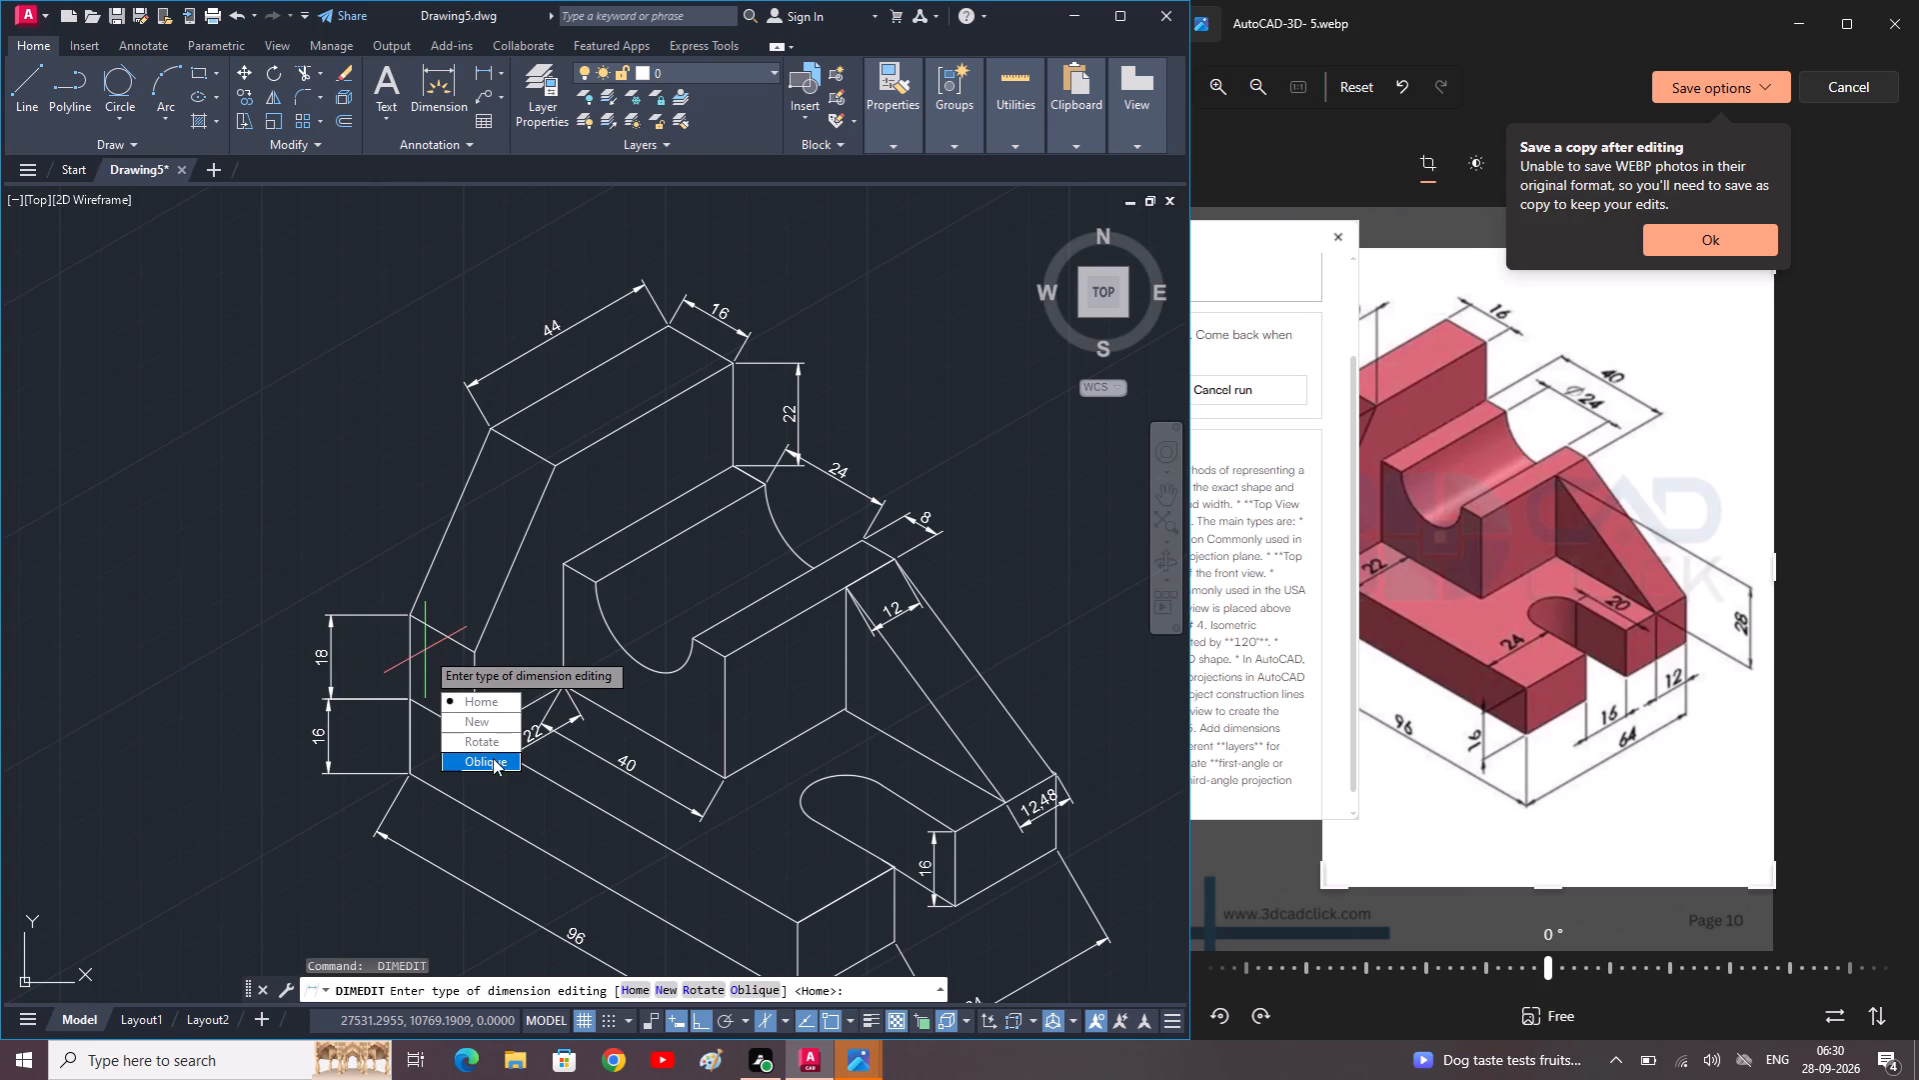
key(o)
key(space)
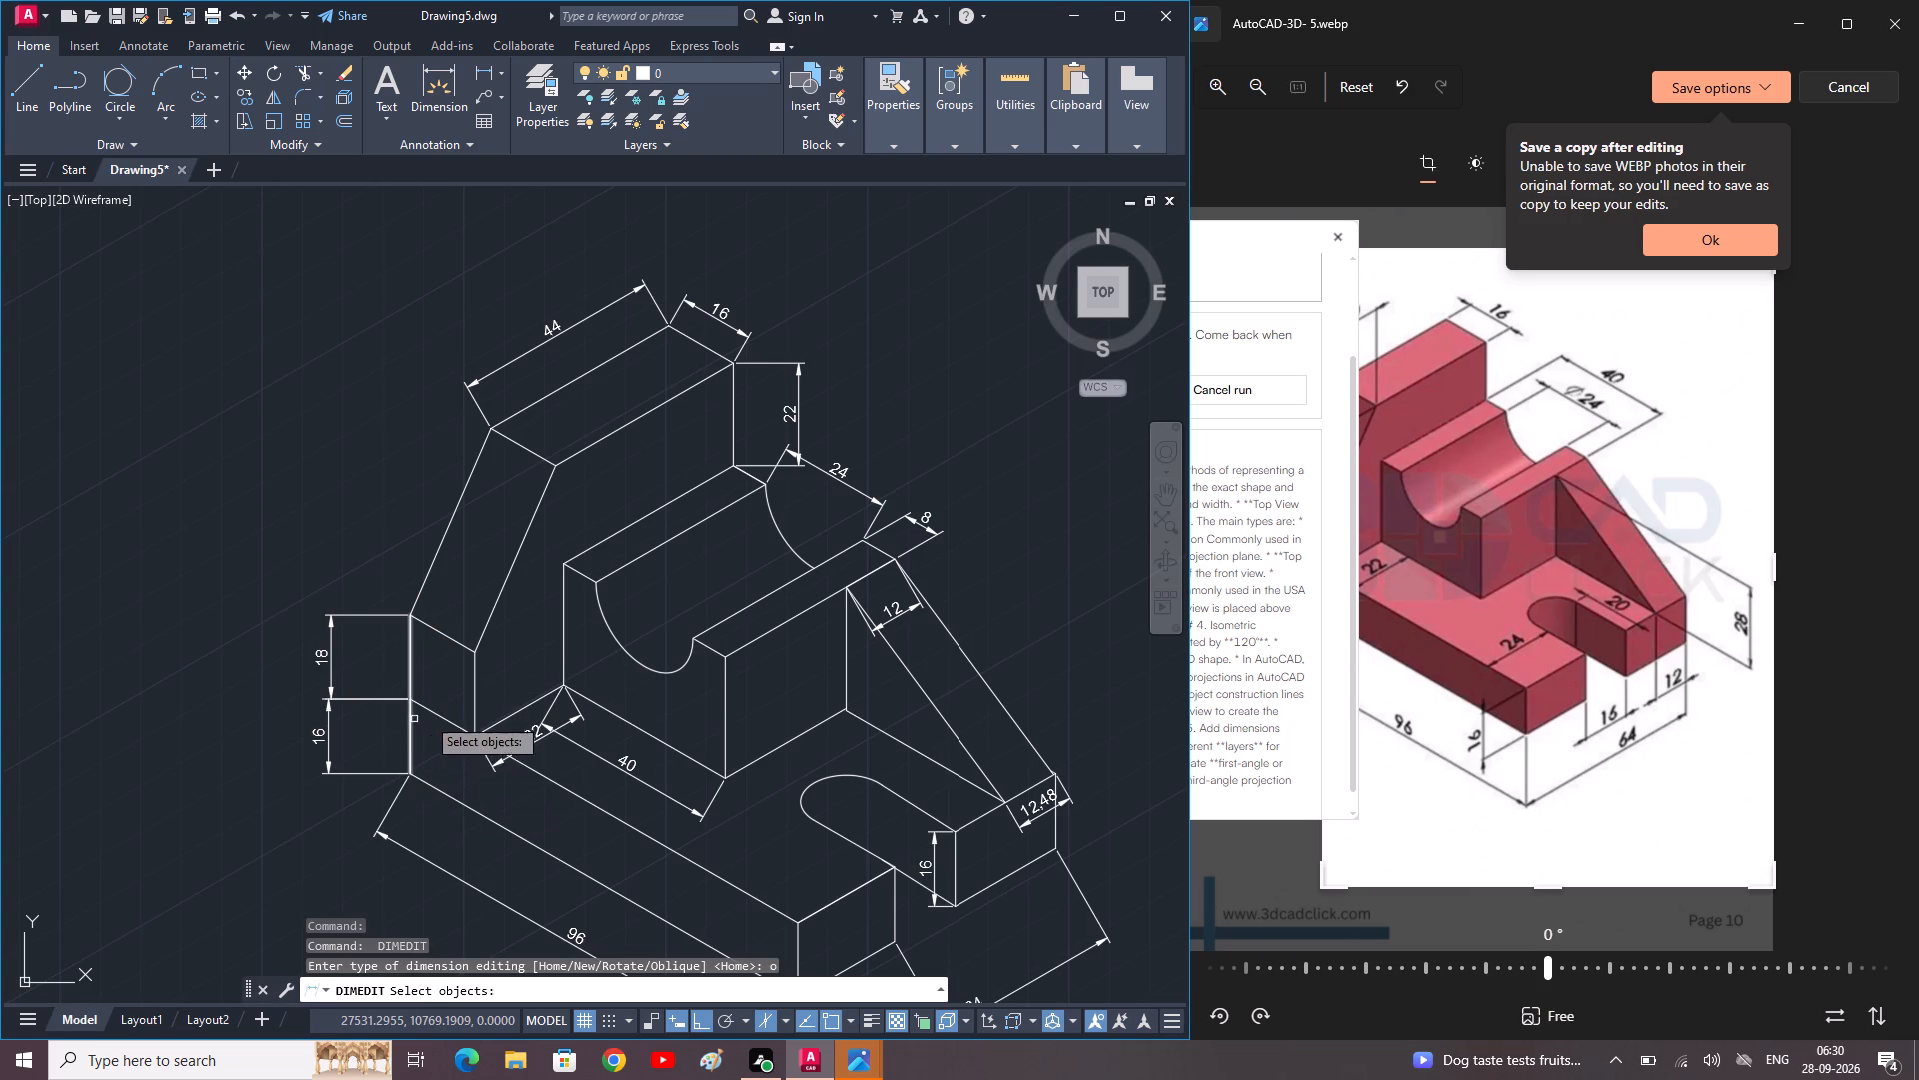
click(334, 617)
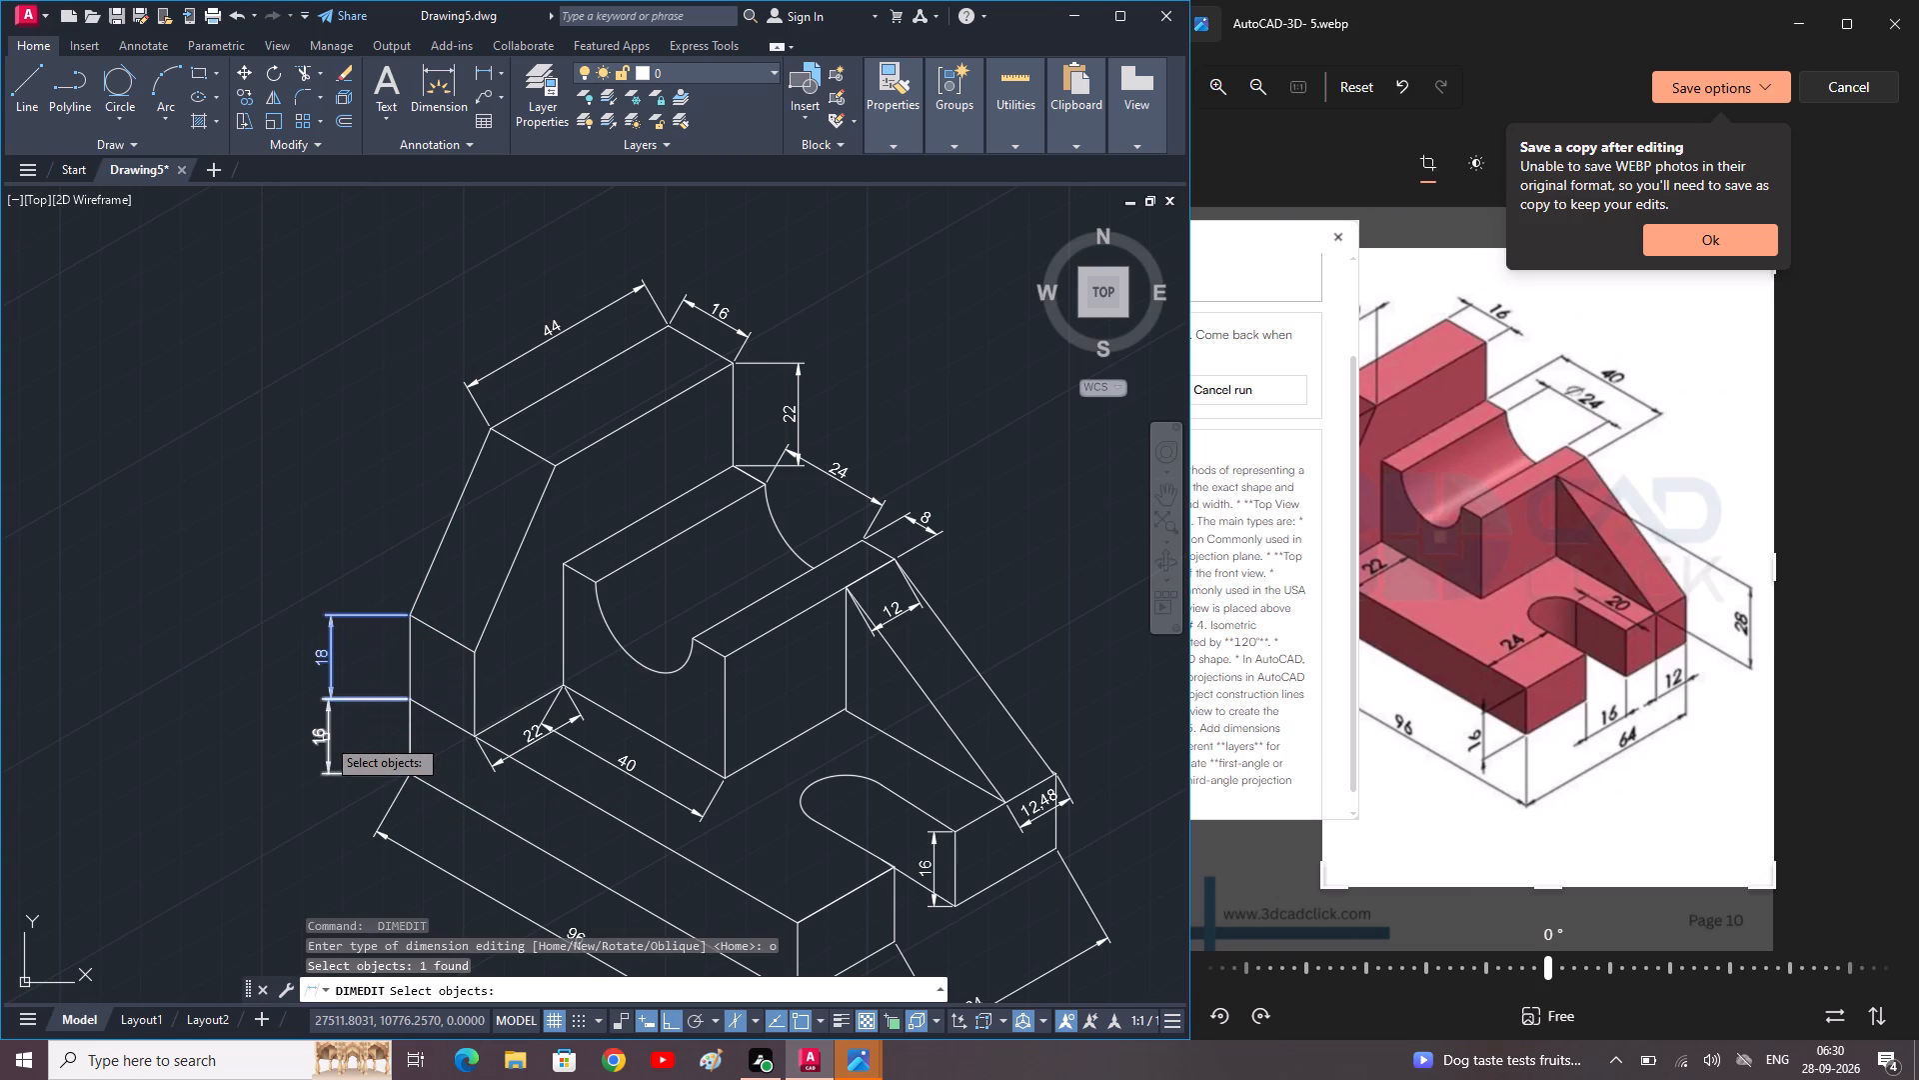
click(328, 734)
key(space)
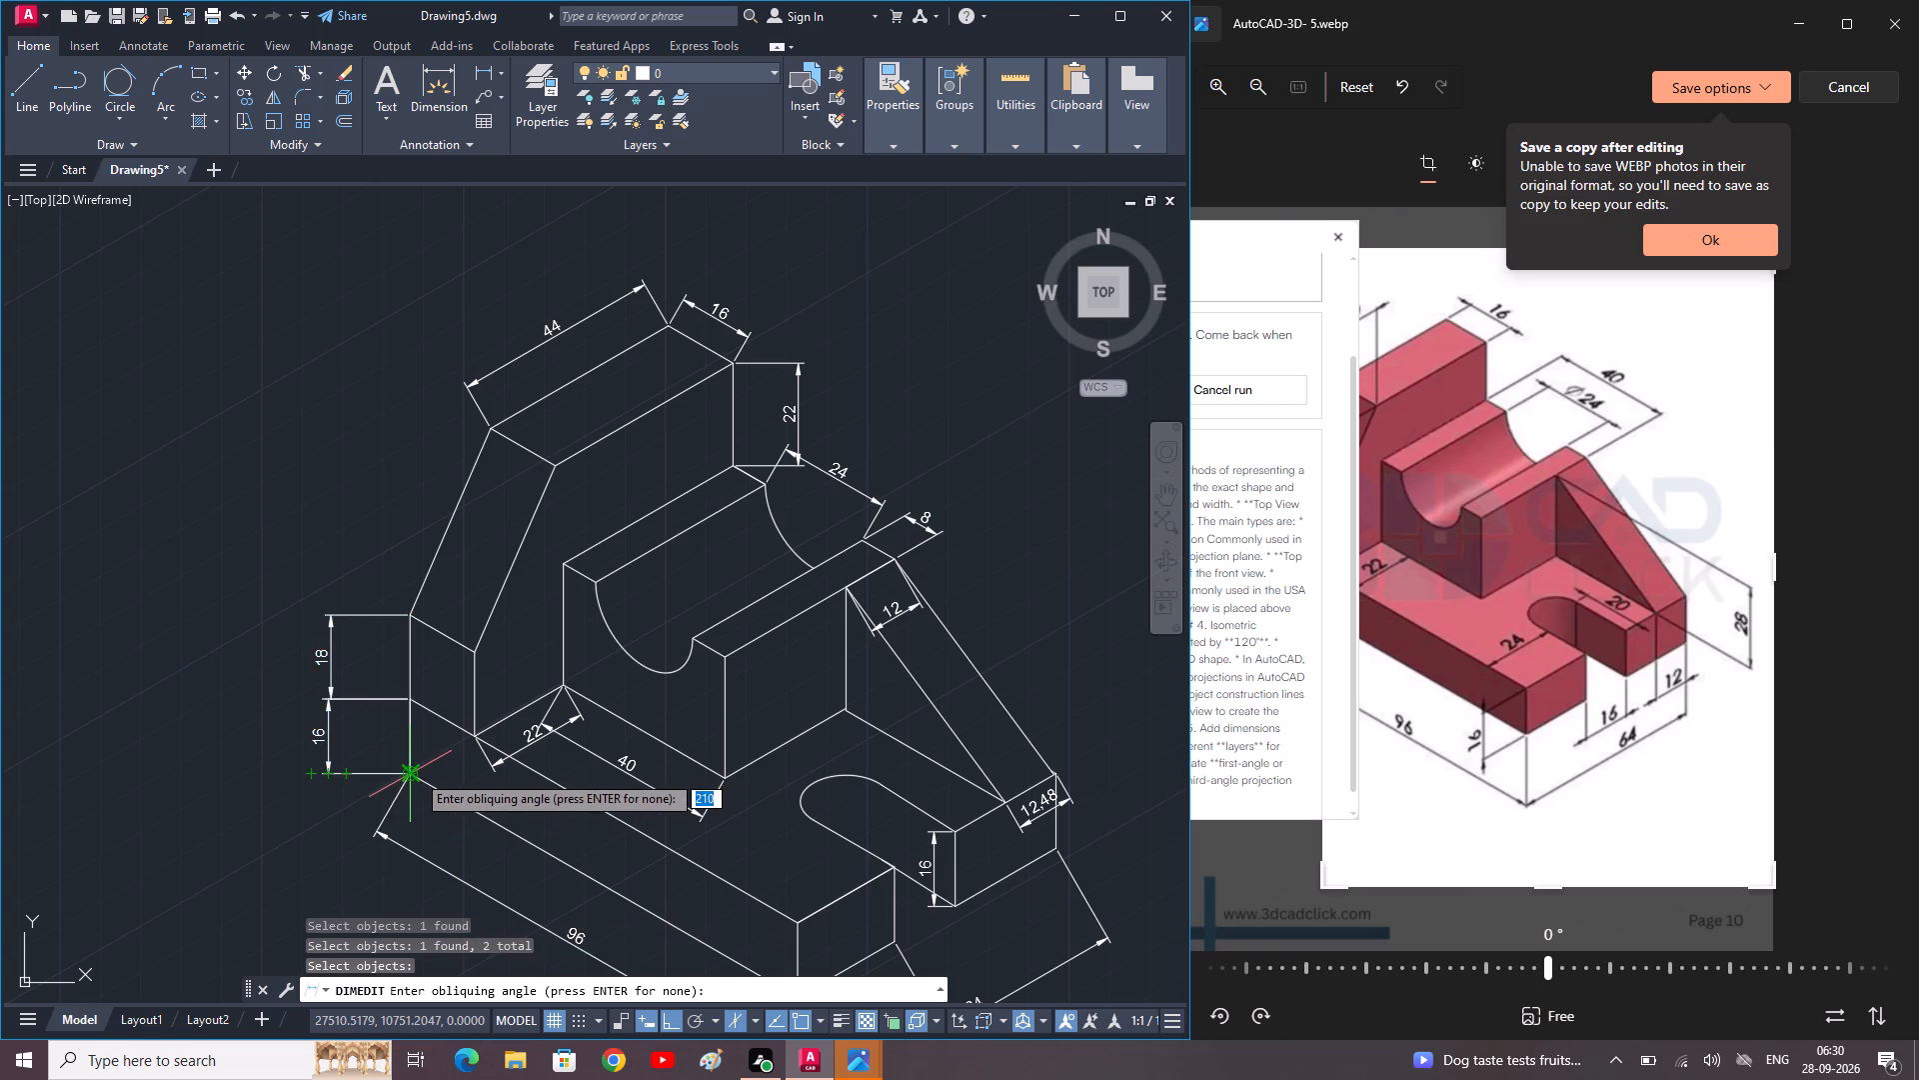
click(416, 773)
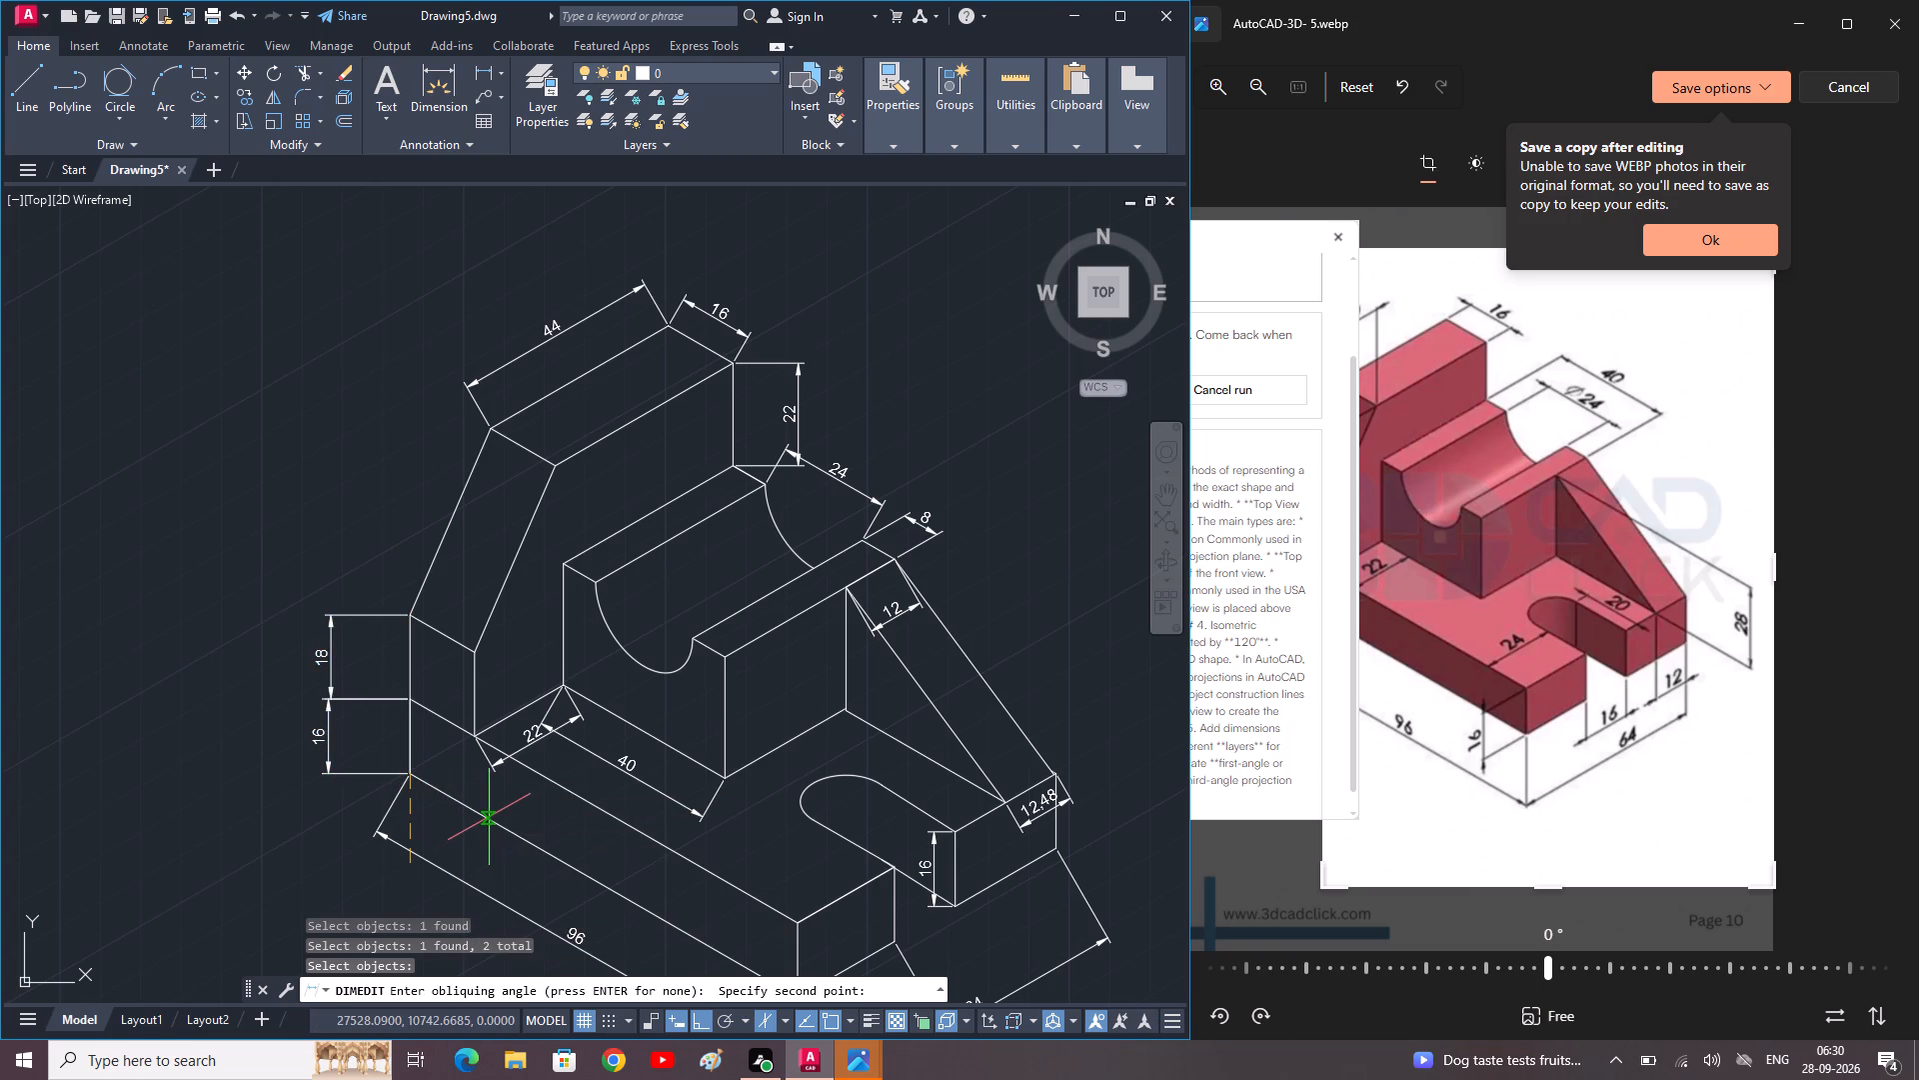
key(F5)
click(500, 821)
Oblique the 40 dimension at the foot of the grooved block so its extension lines run parallel to the block's vertical edge.
key(space)
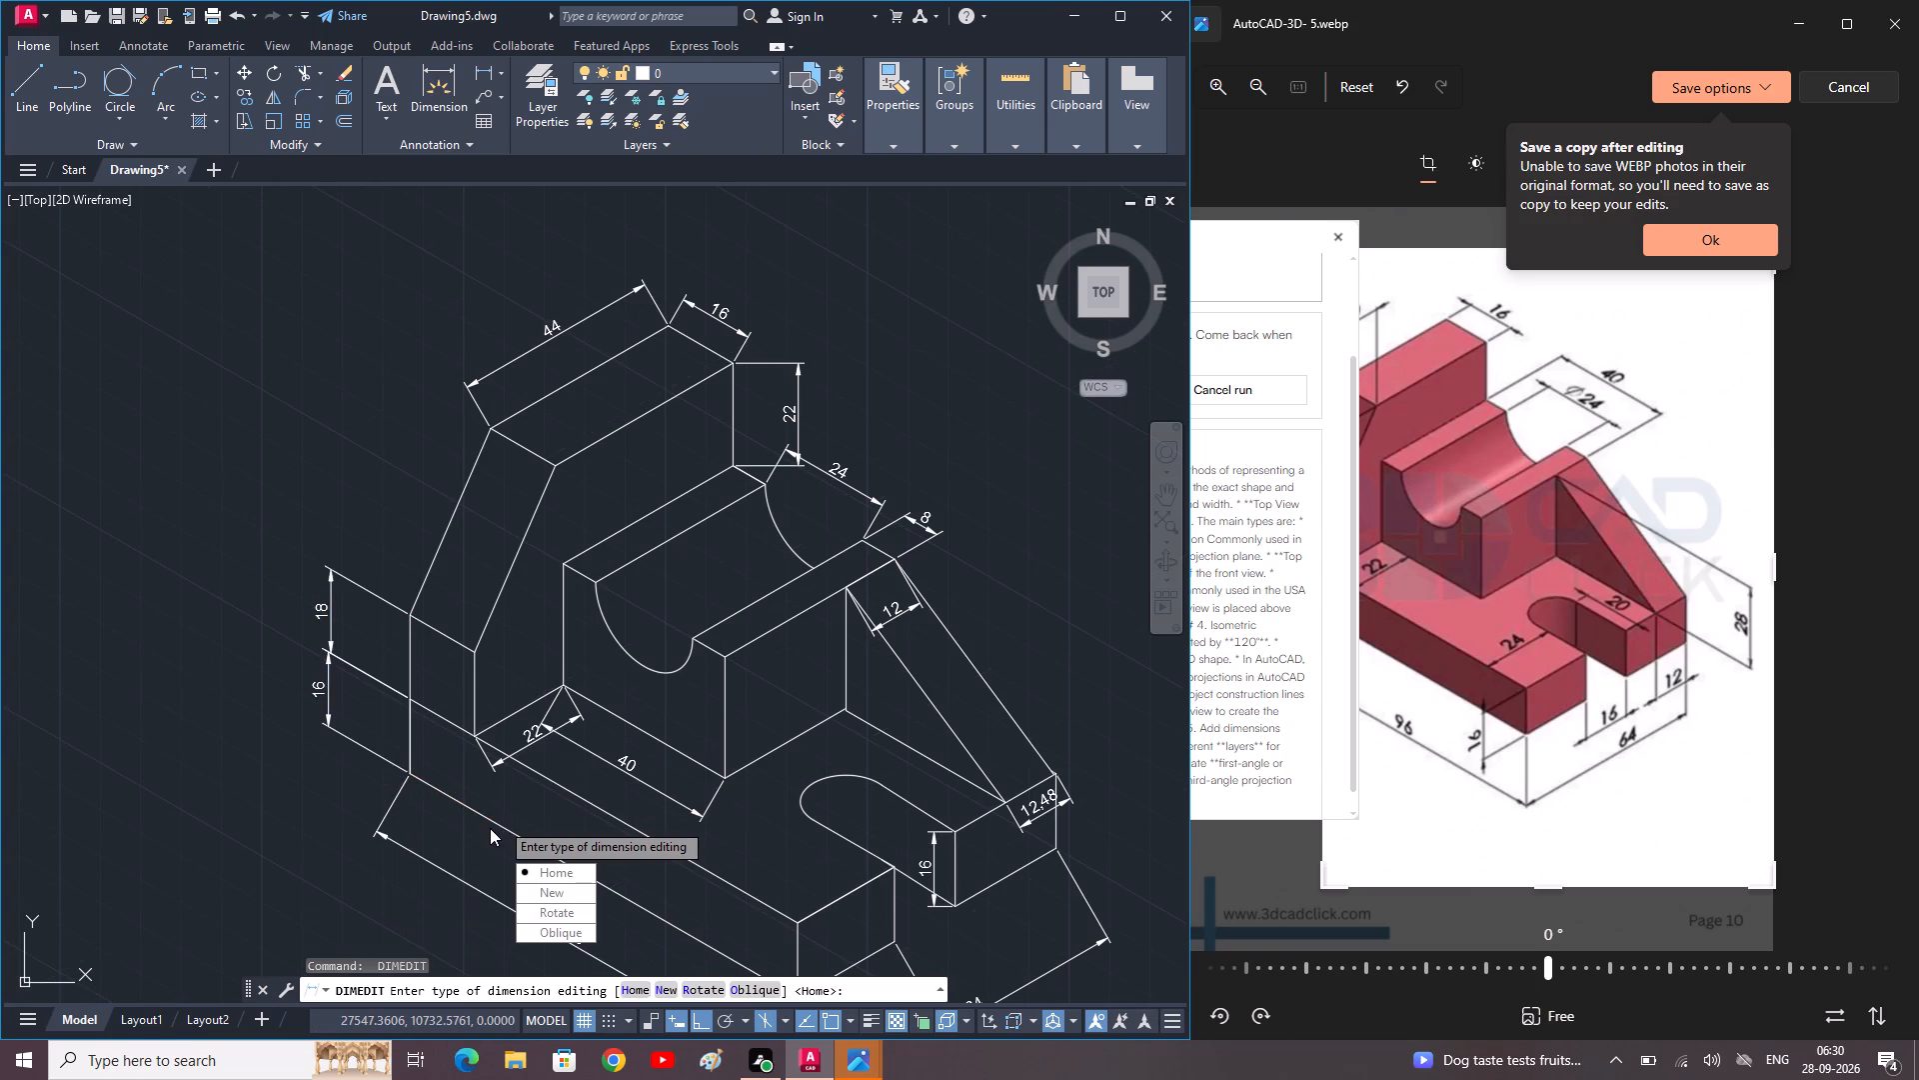
text(o)
key(space)
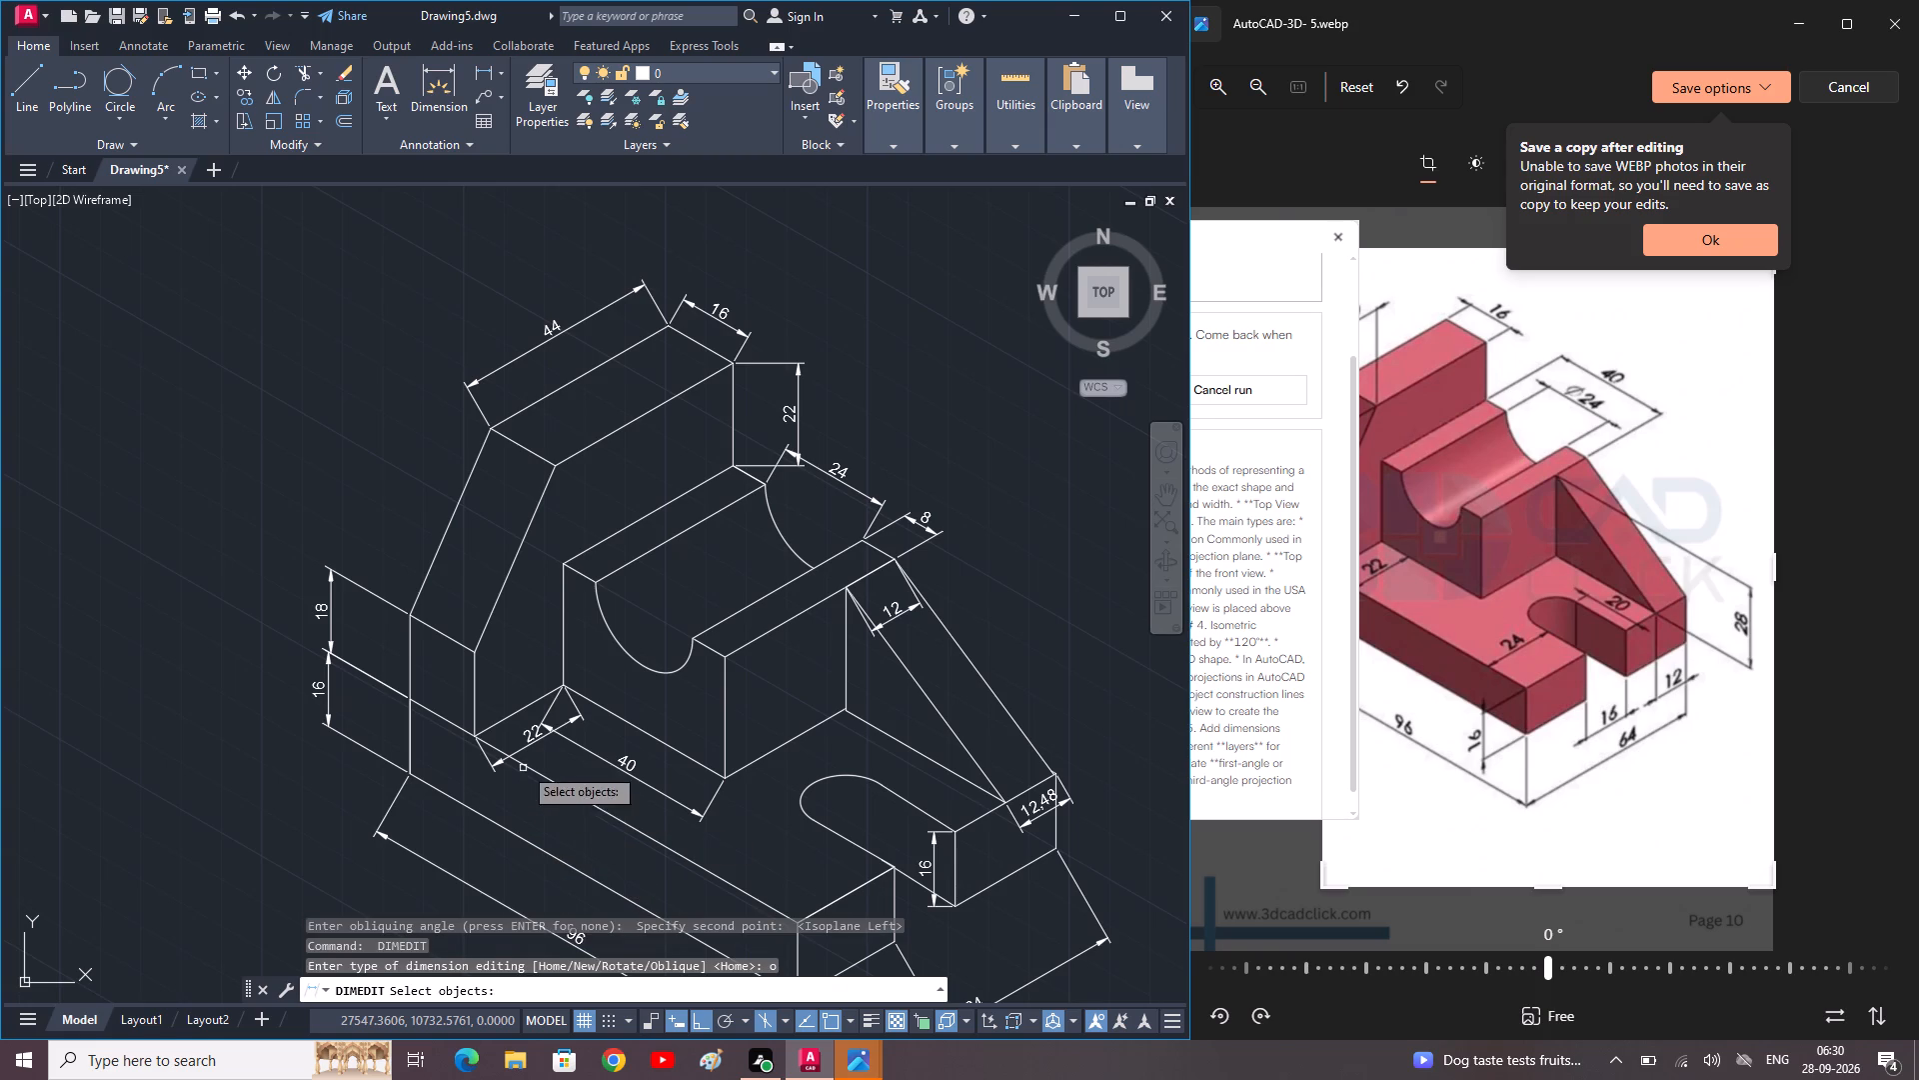
click(713, 803)
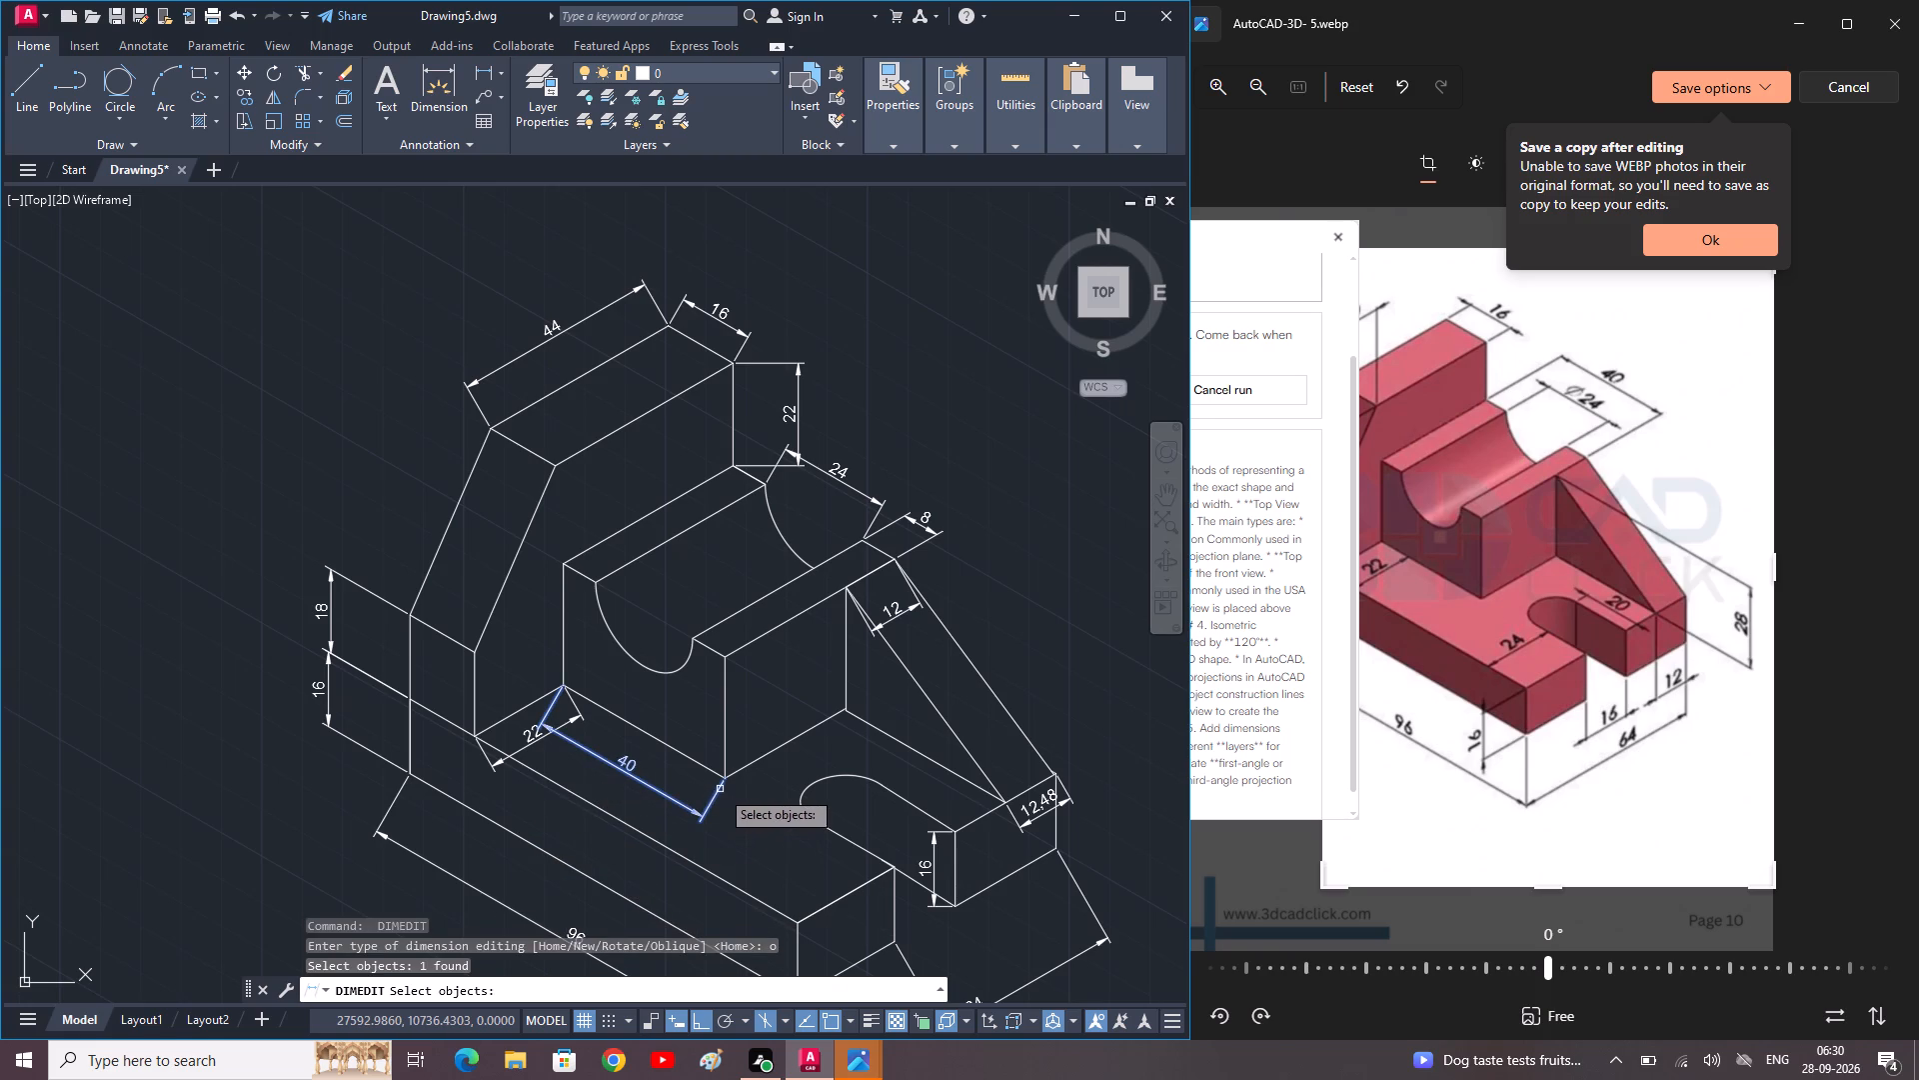
key(space)
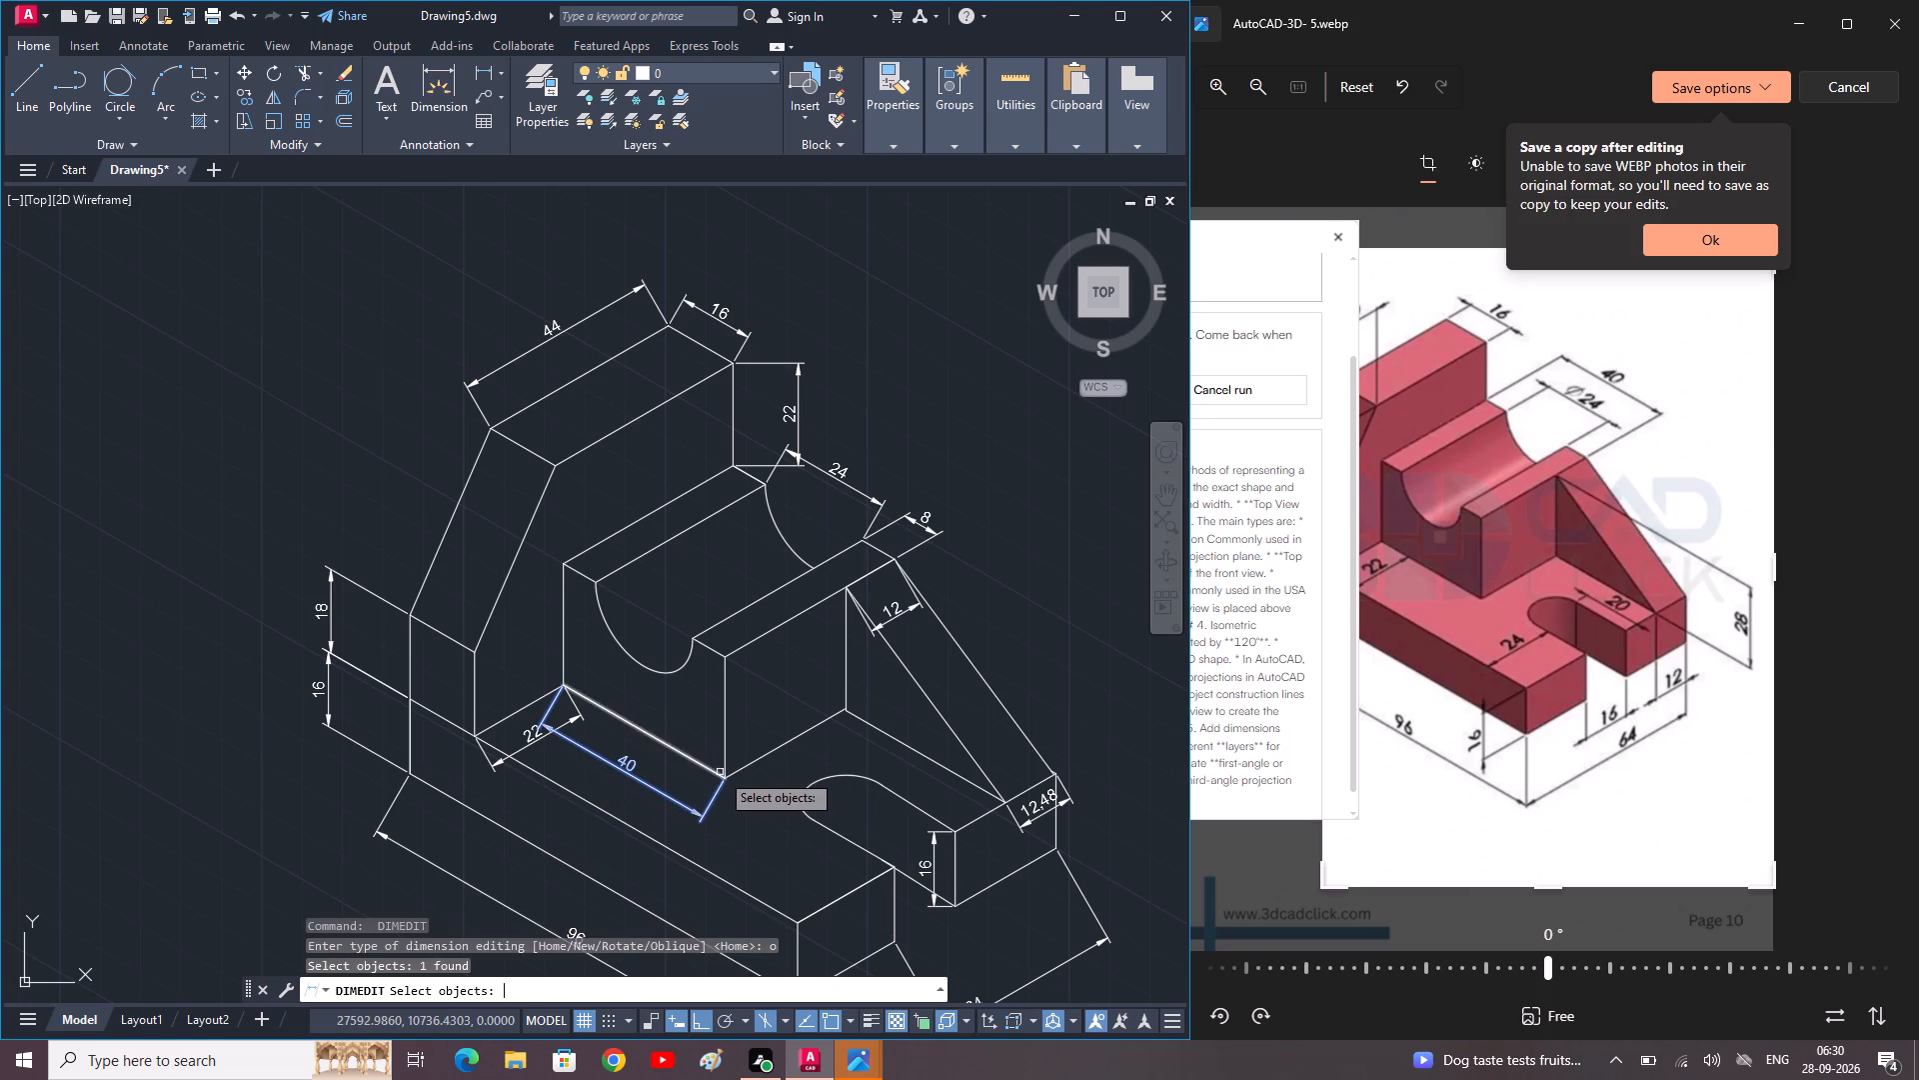
click(727, 774)
click(734, 716)
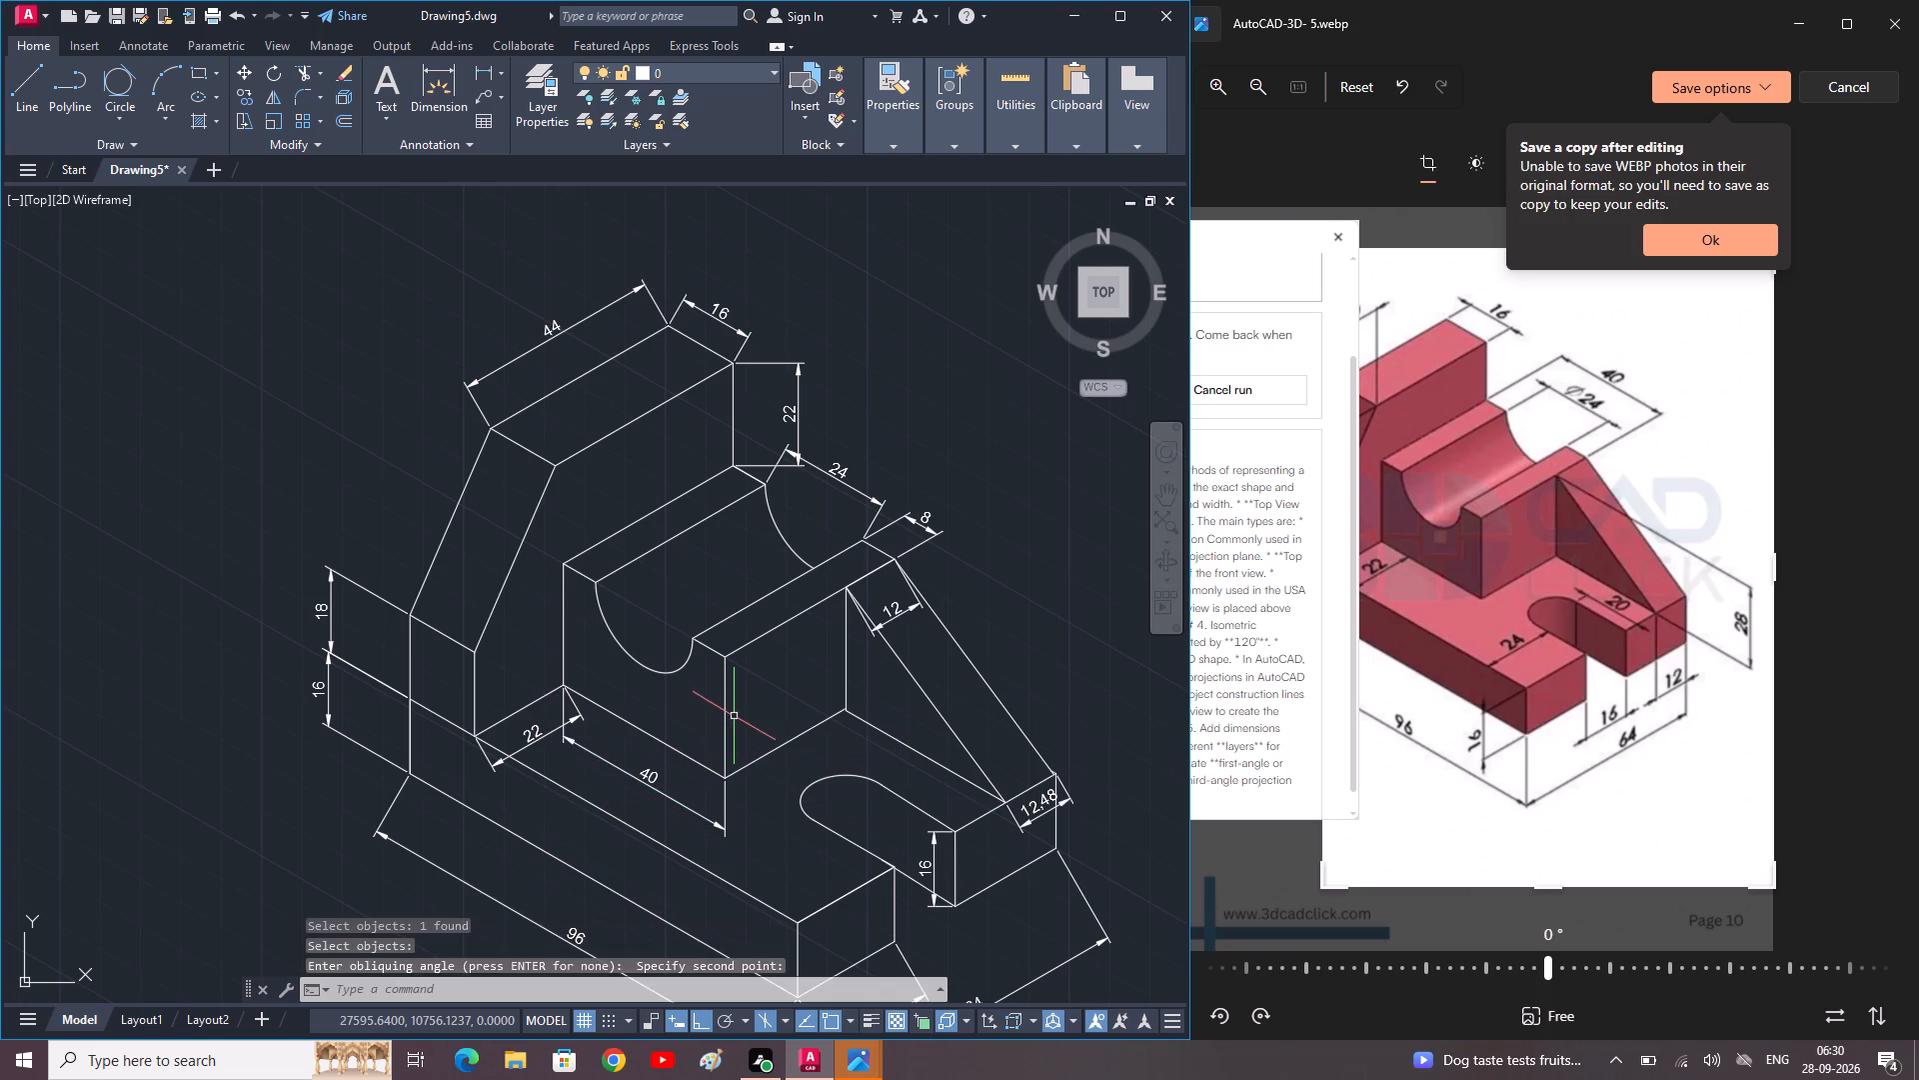
Oblique the 22 dimension on the base beside the grooved block so its extension lines run vertically.
key(space)
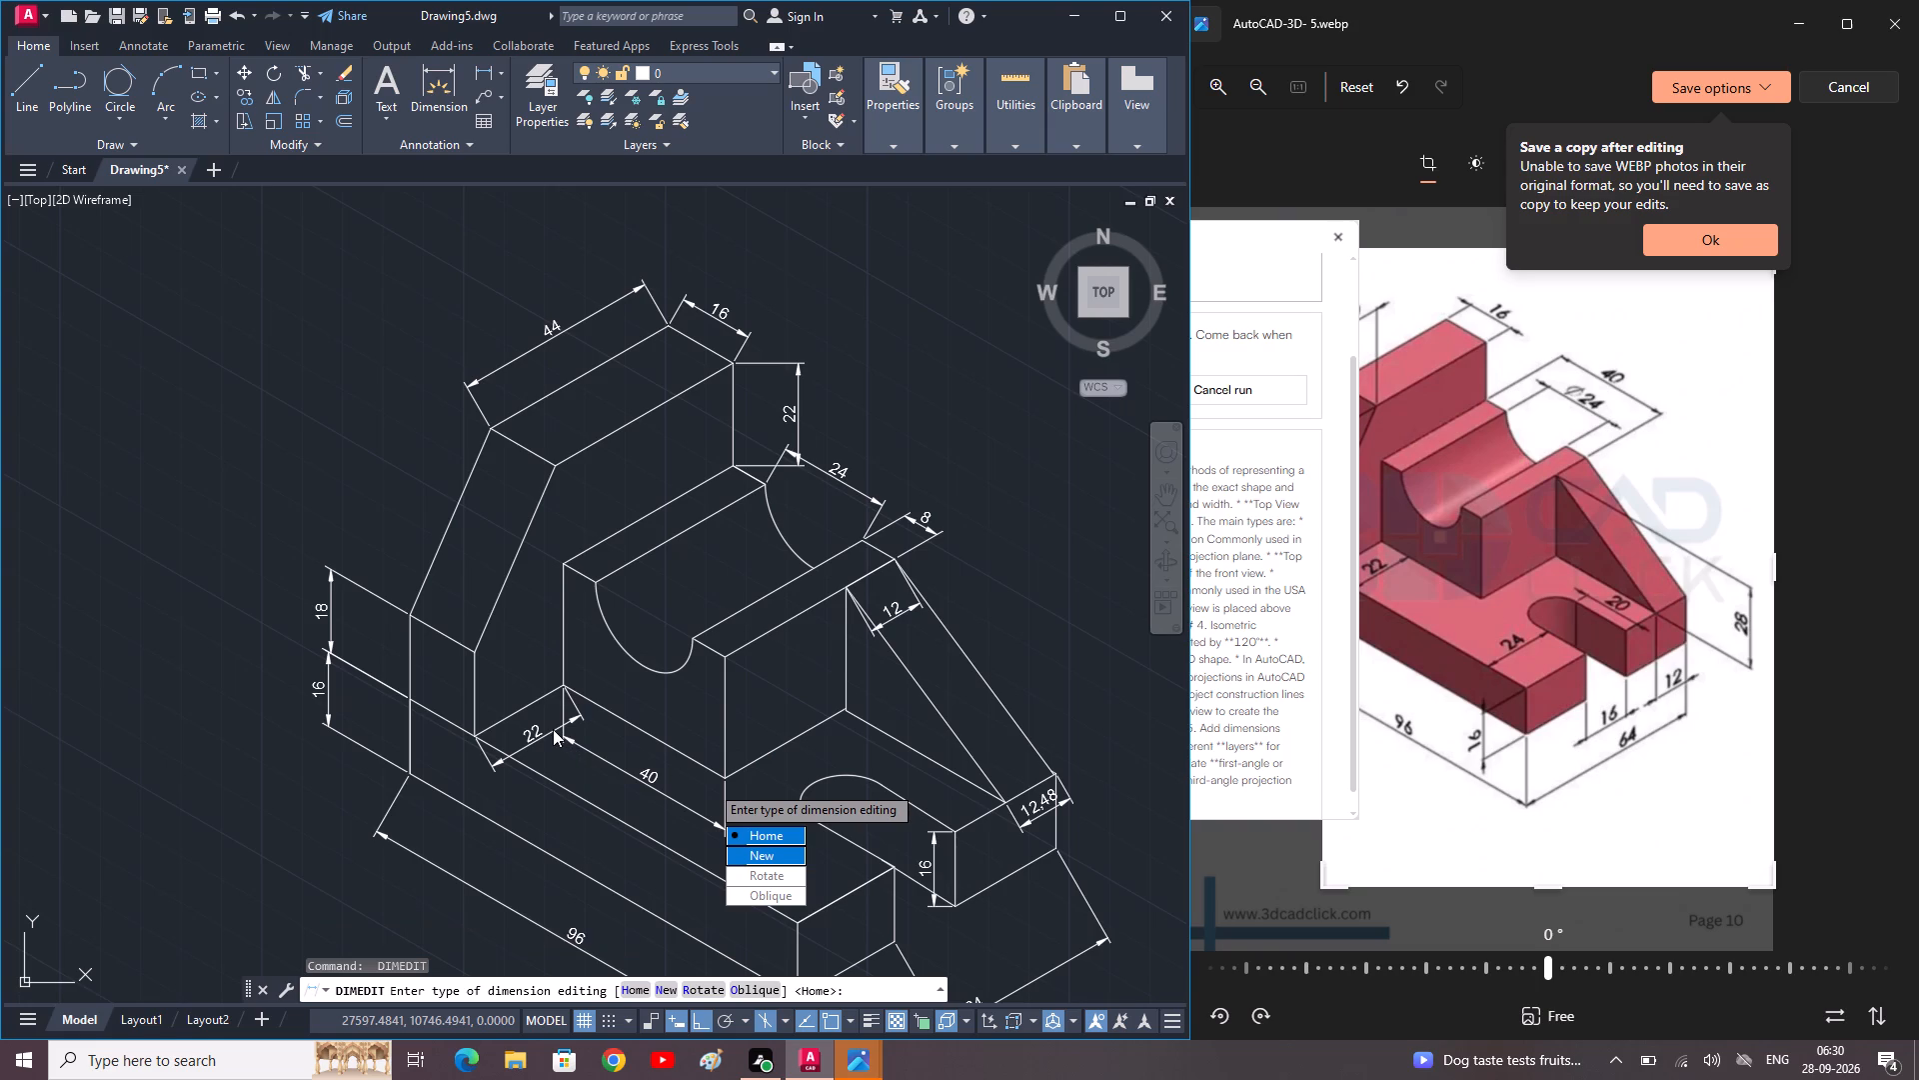
text(o)
key(space)
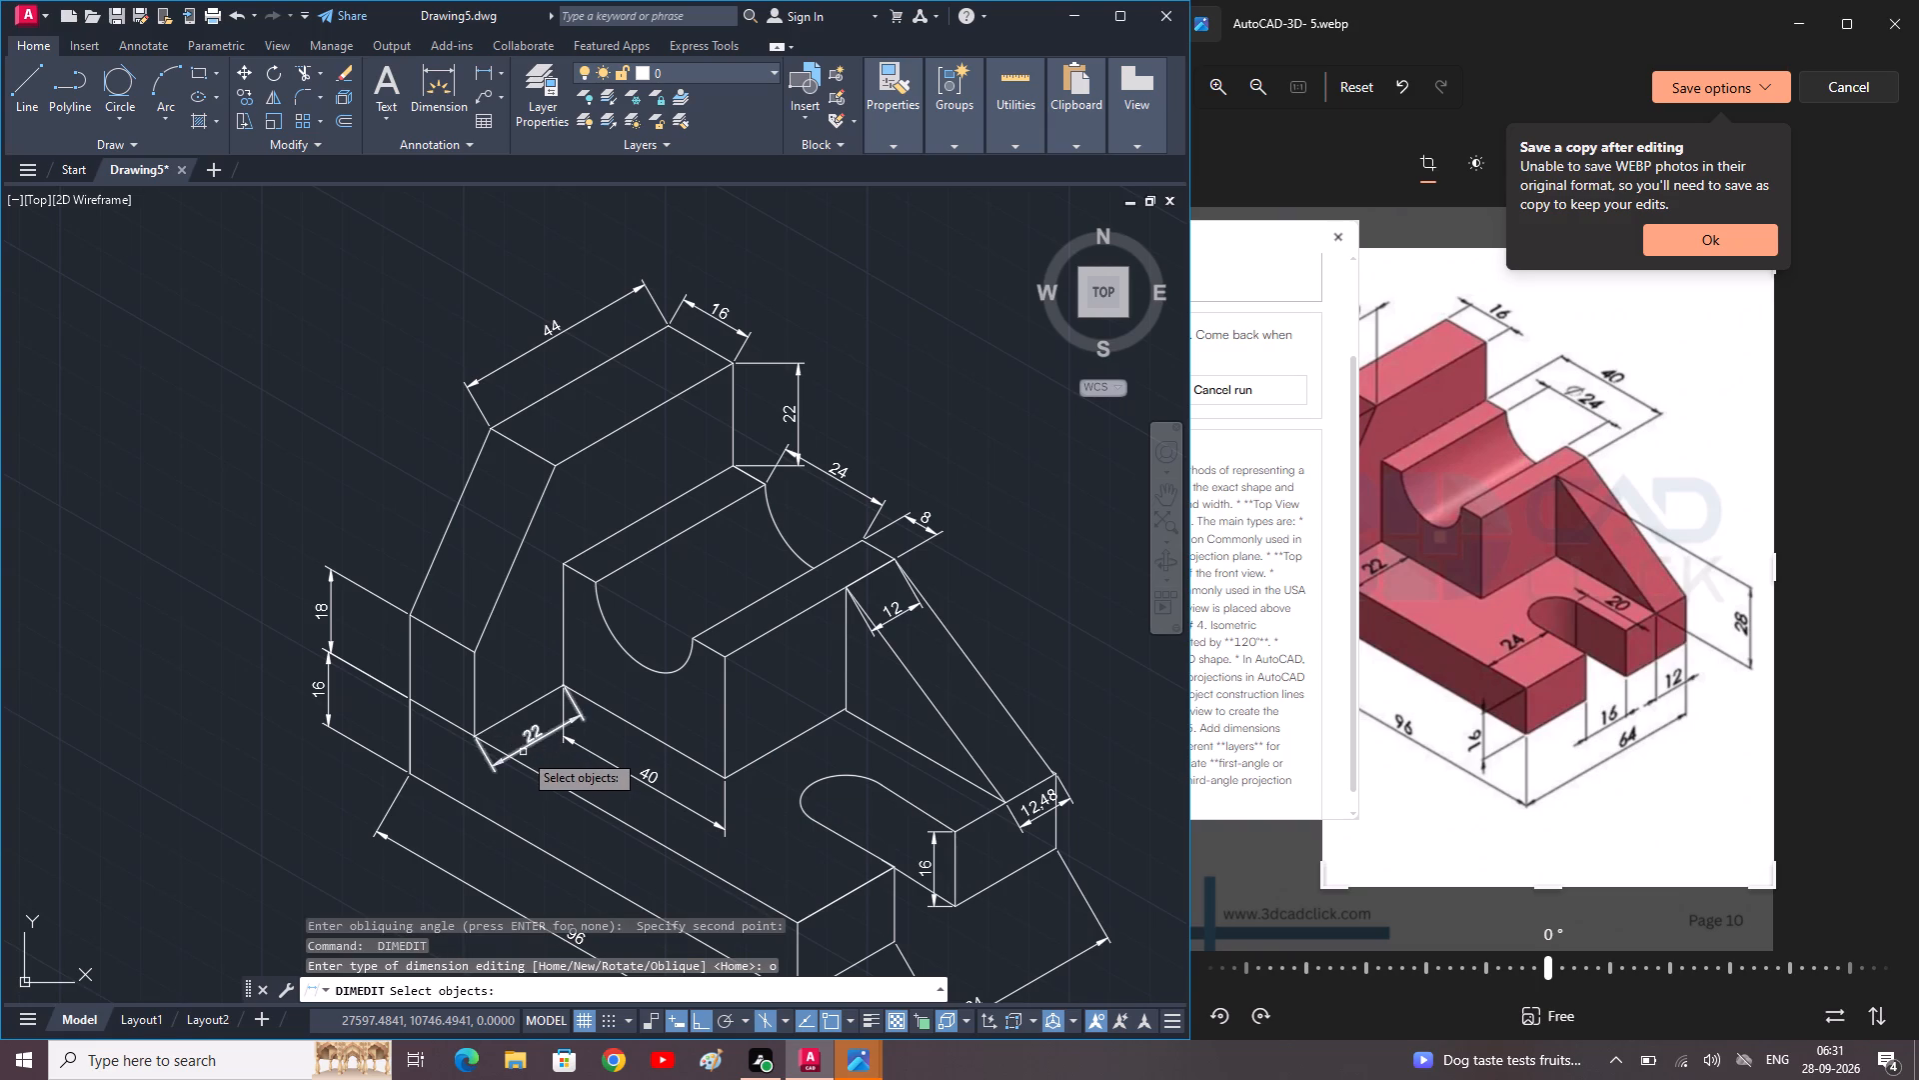
click(520, 752)
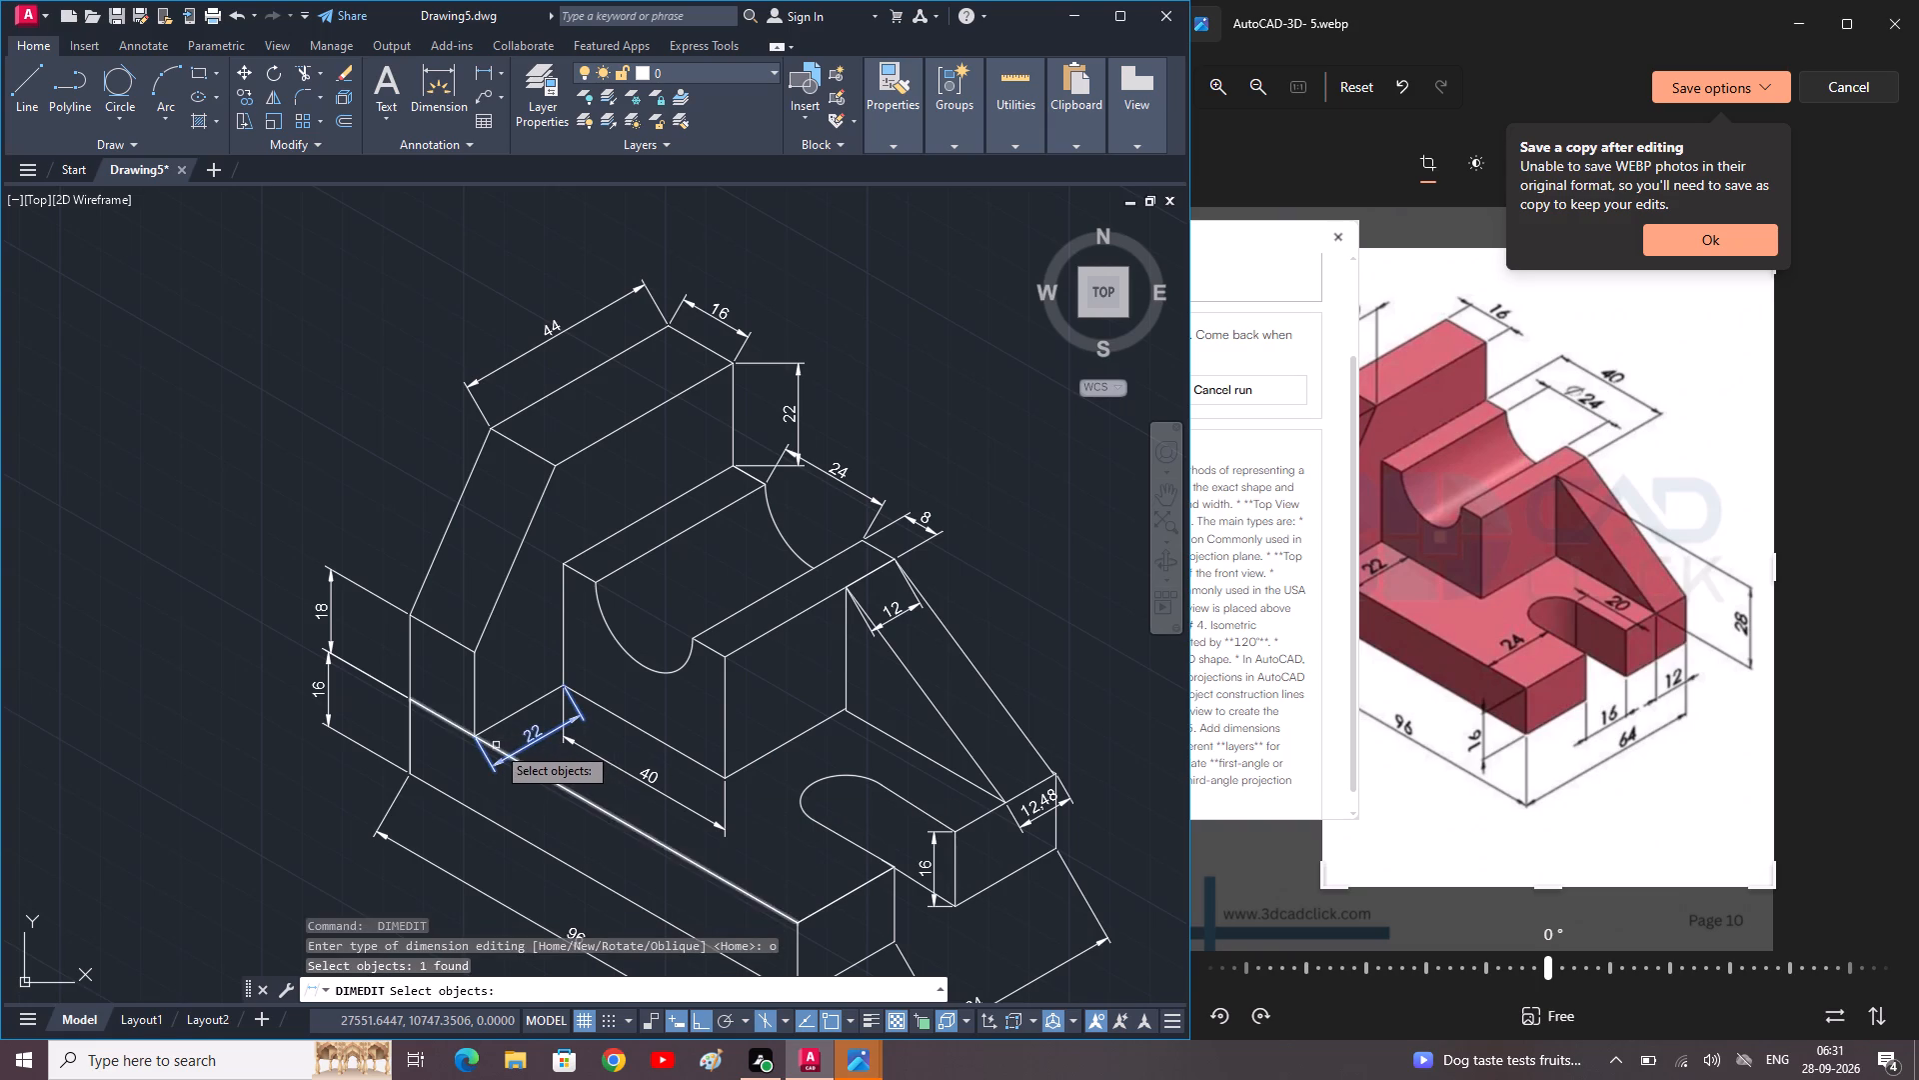
key(space)
click(477, 730)
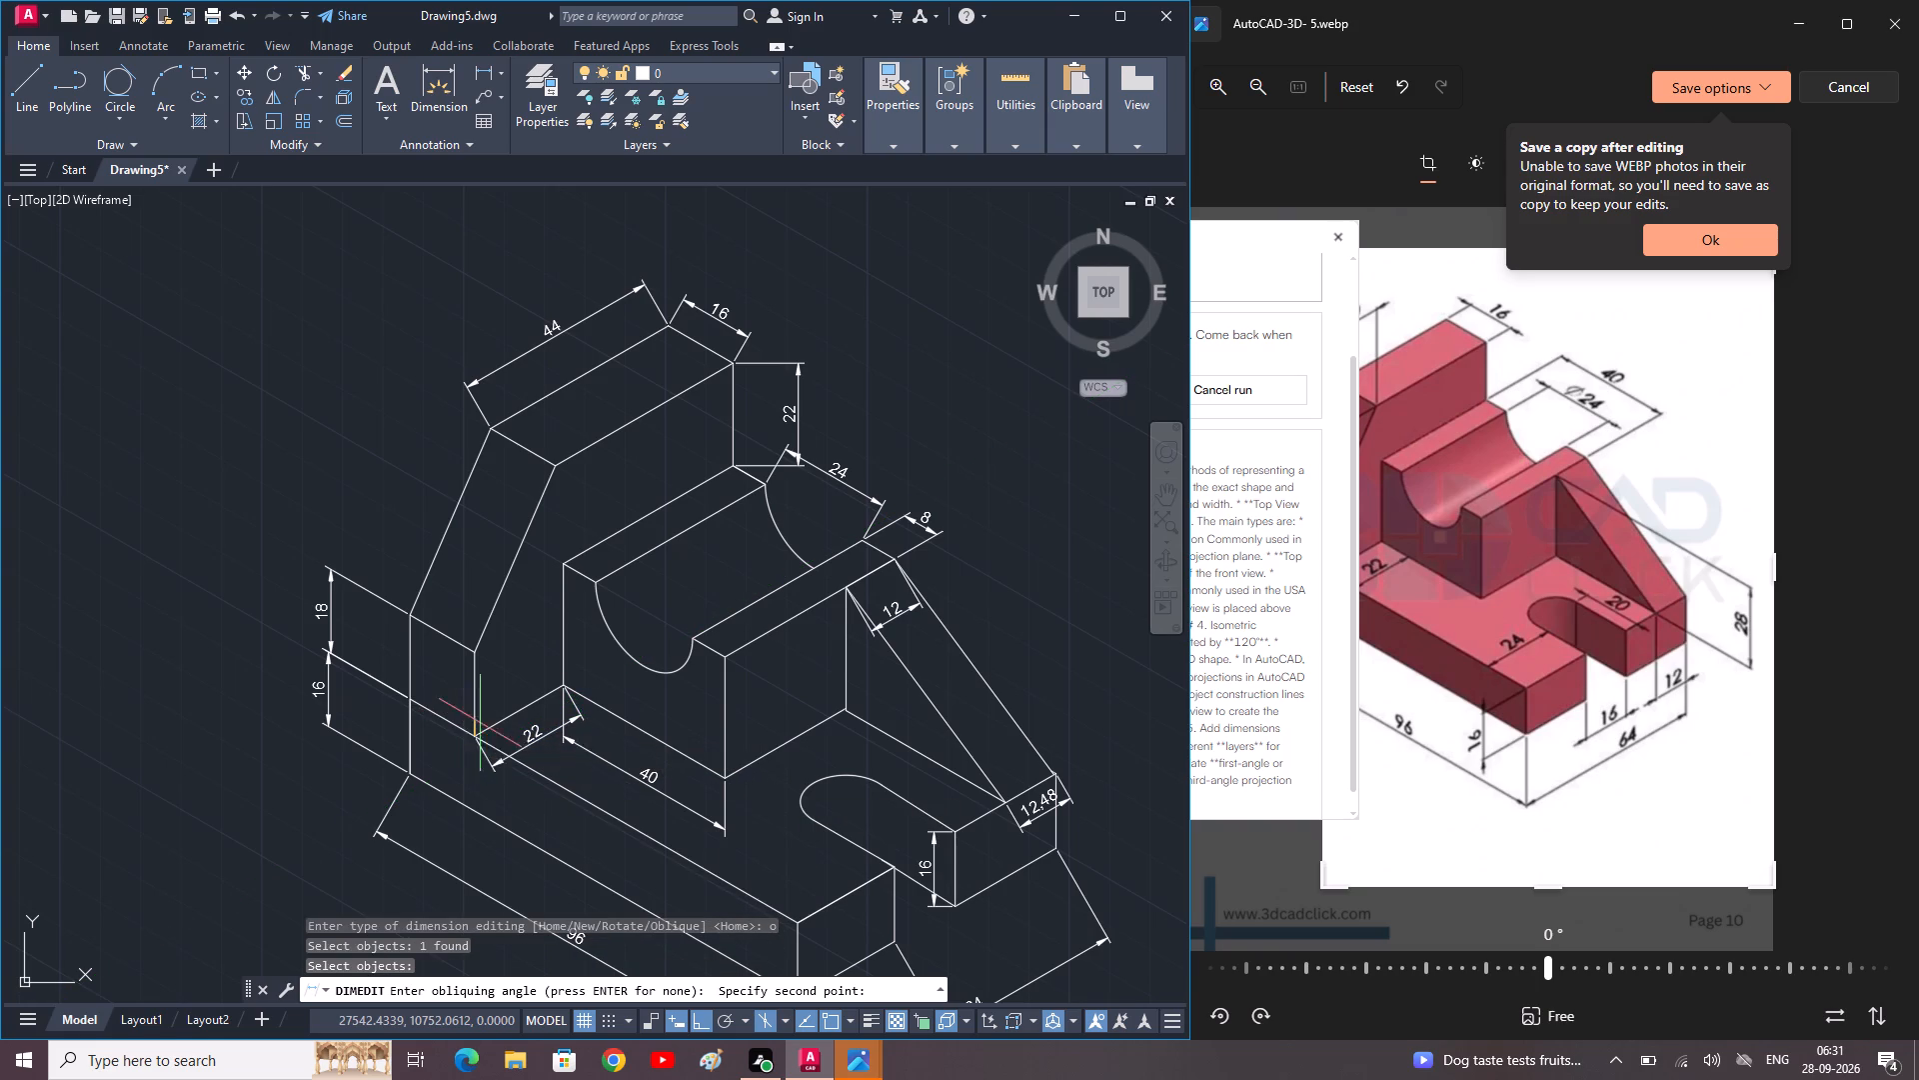
click(478, 688)
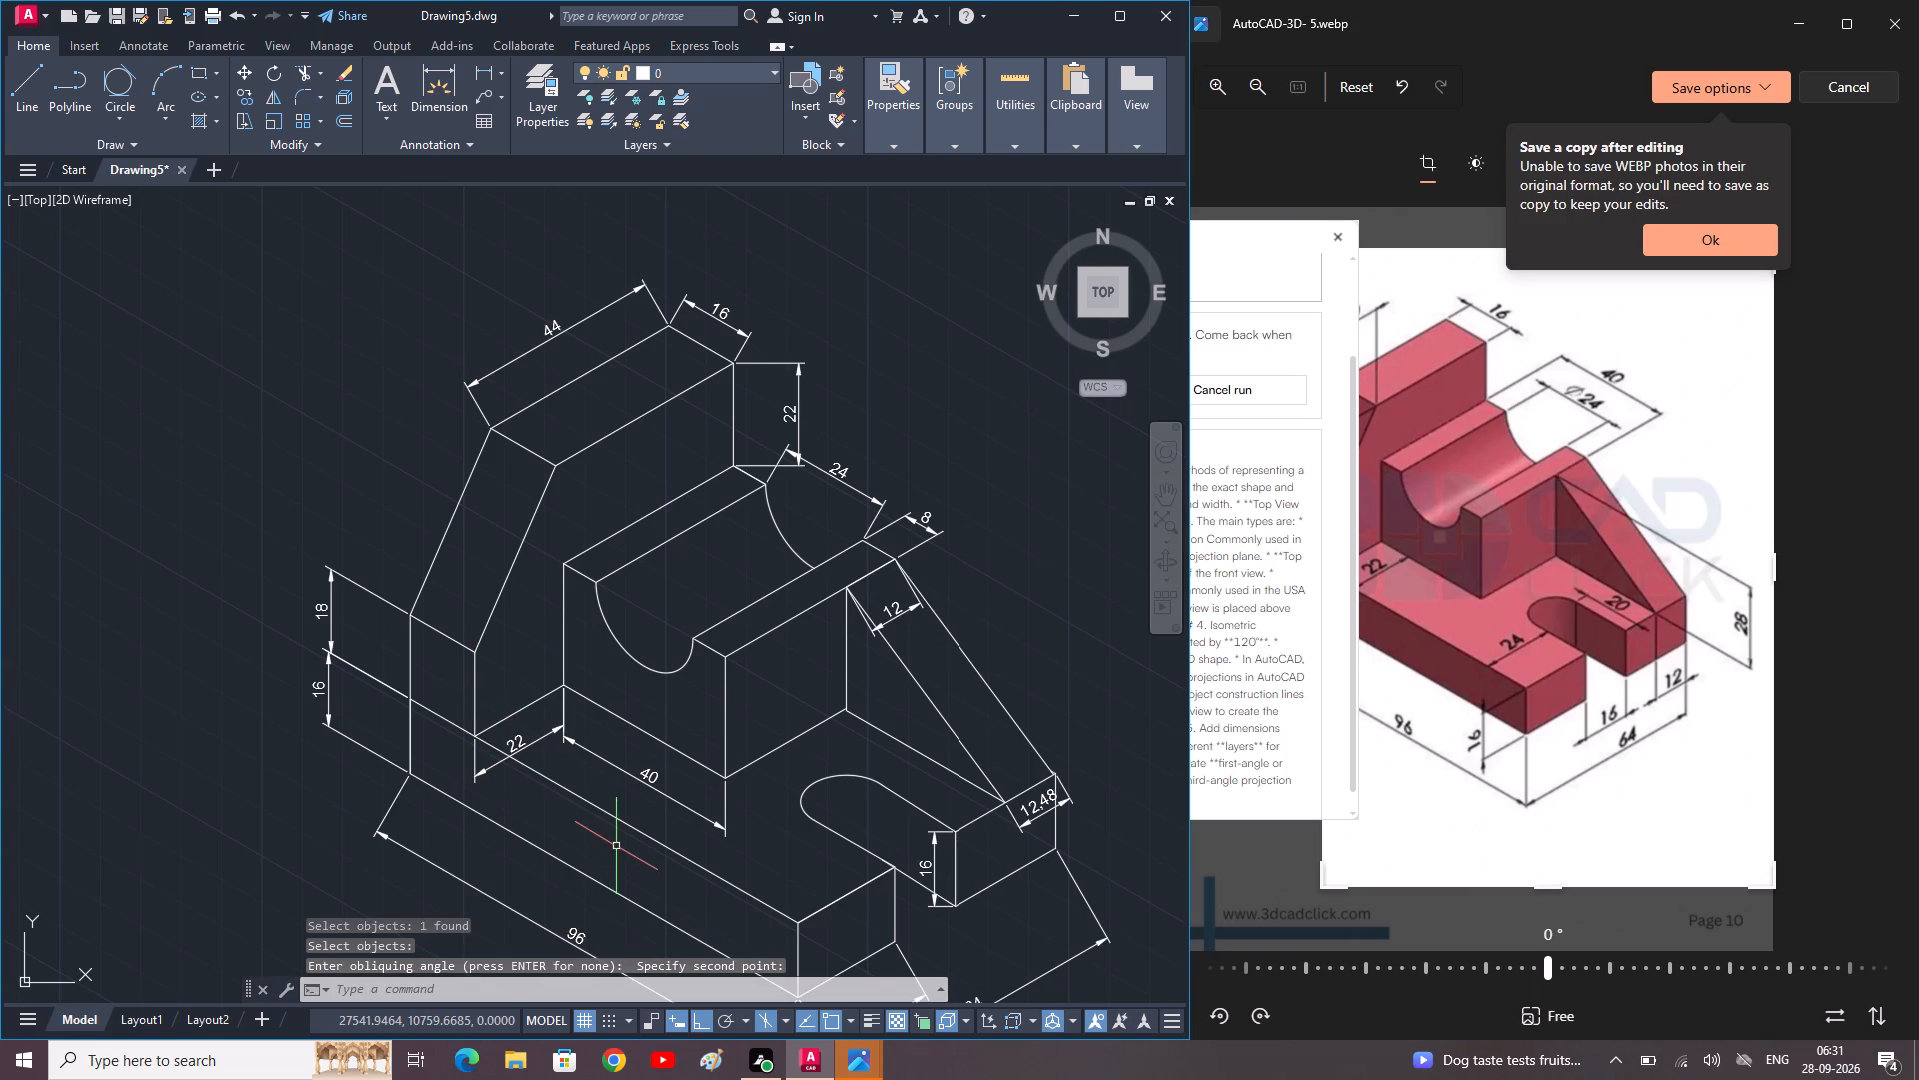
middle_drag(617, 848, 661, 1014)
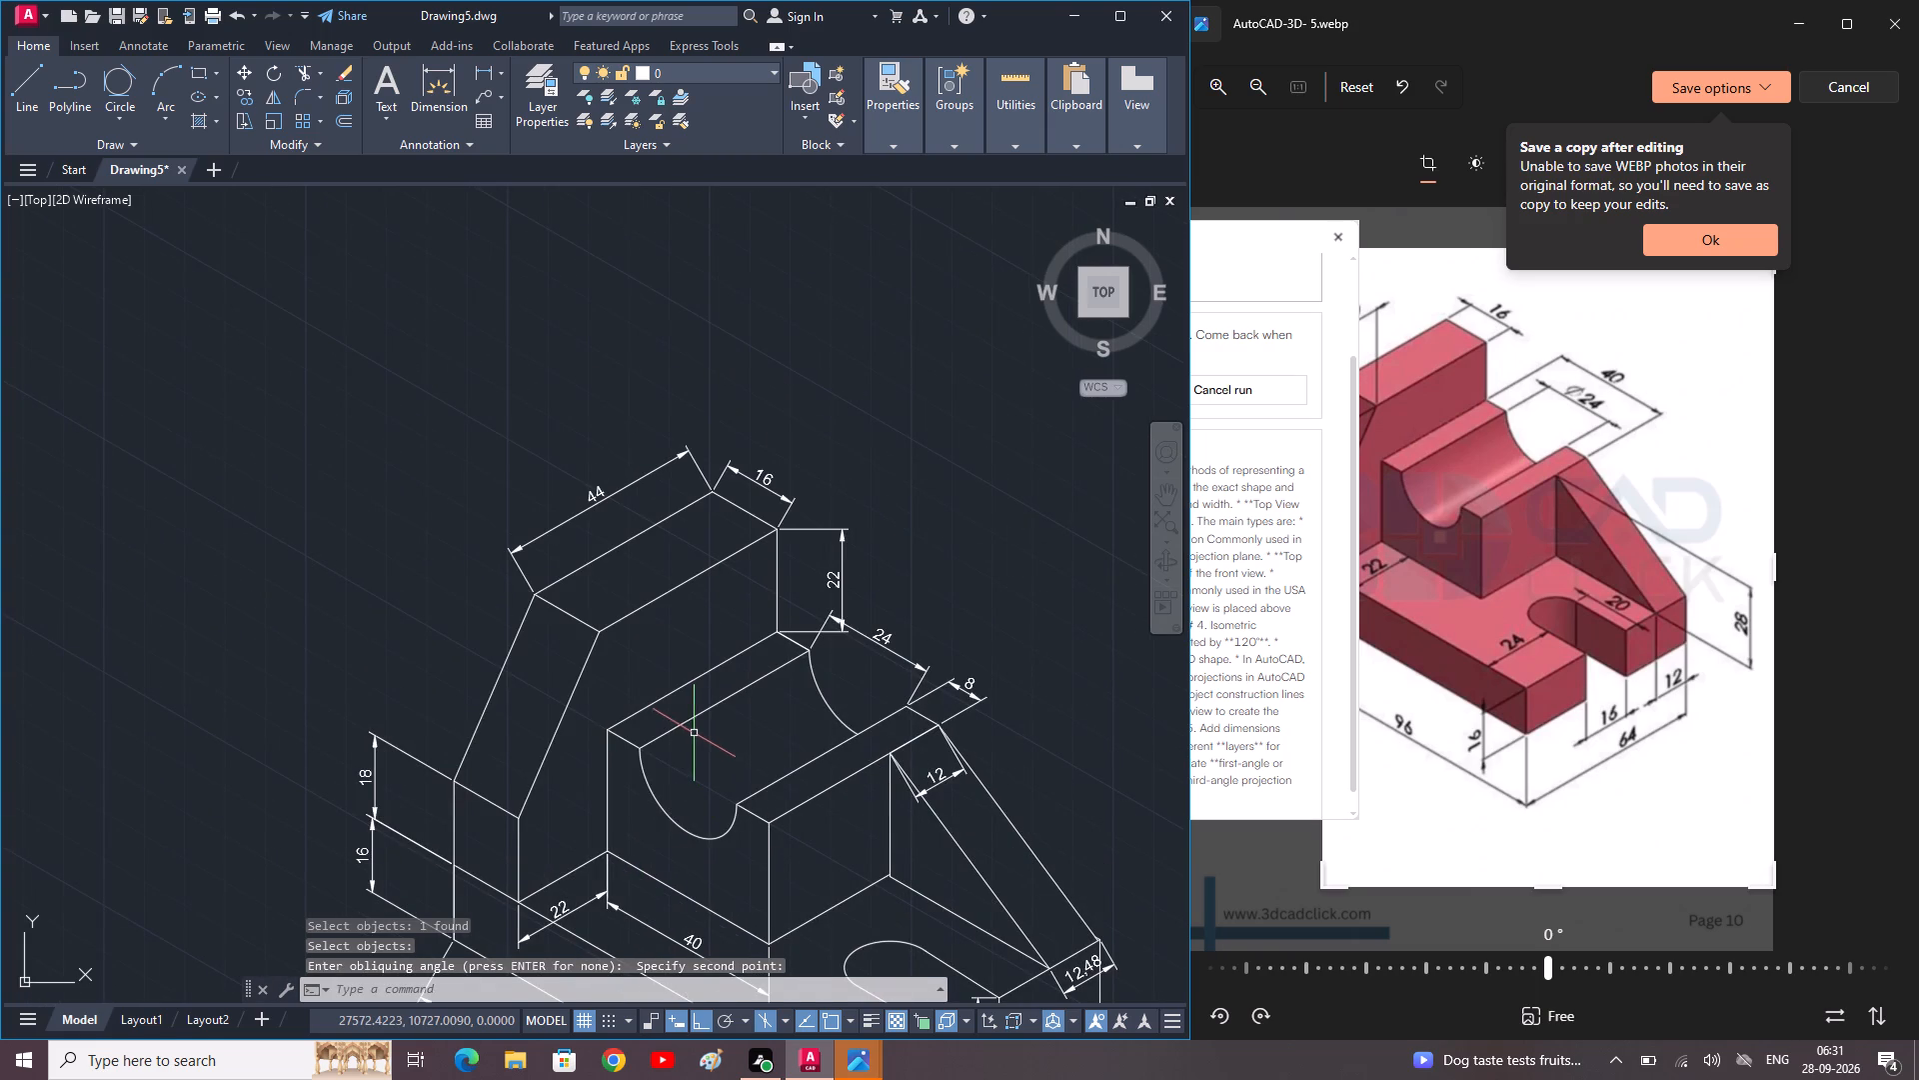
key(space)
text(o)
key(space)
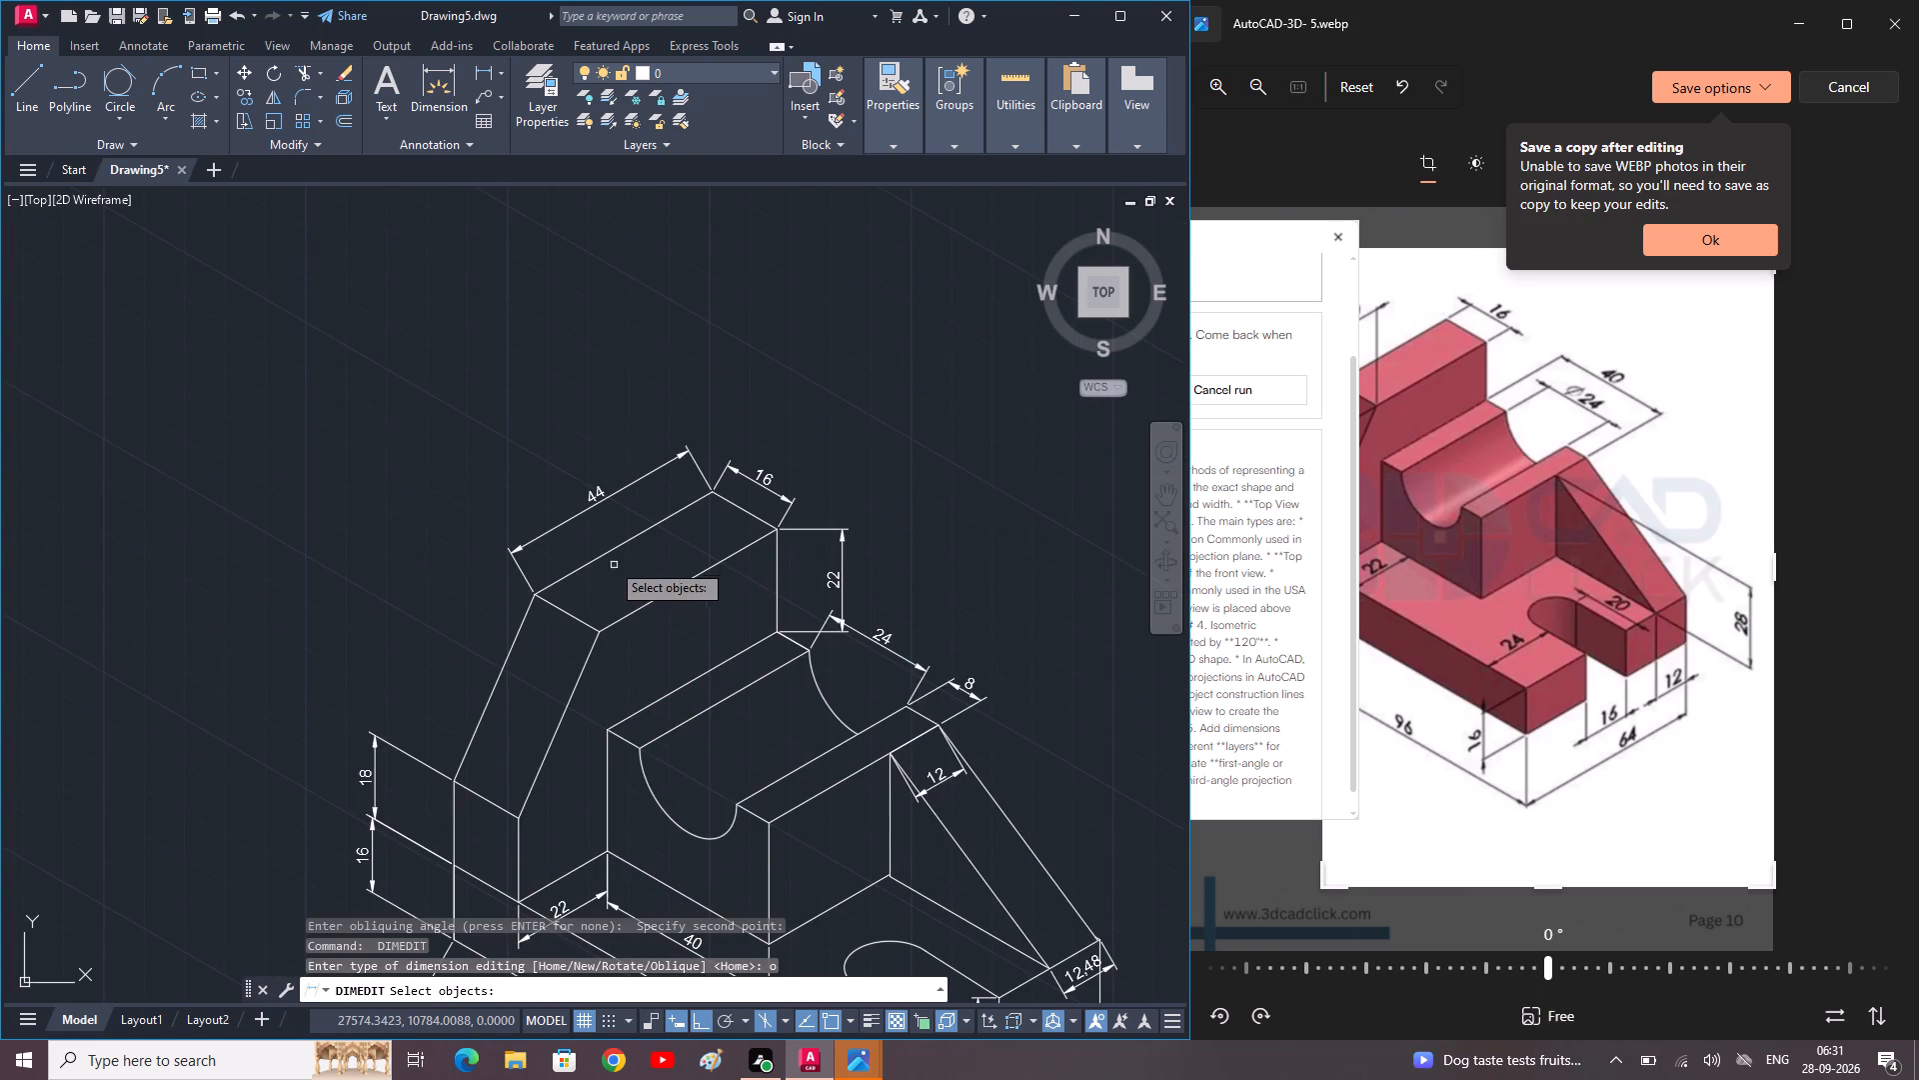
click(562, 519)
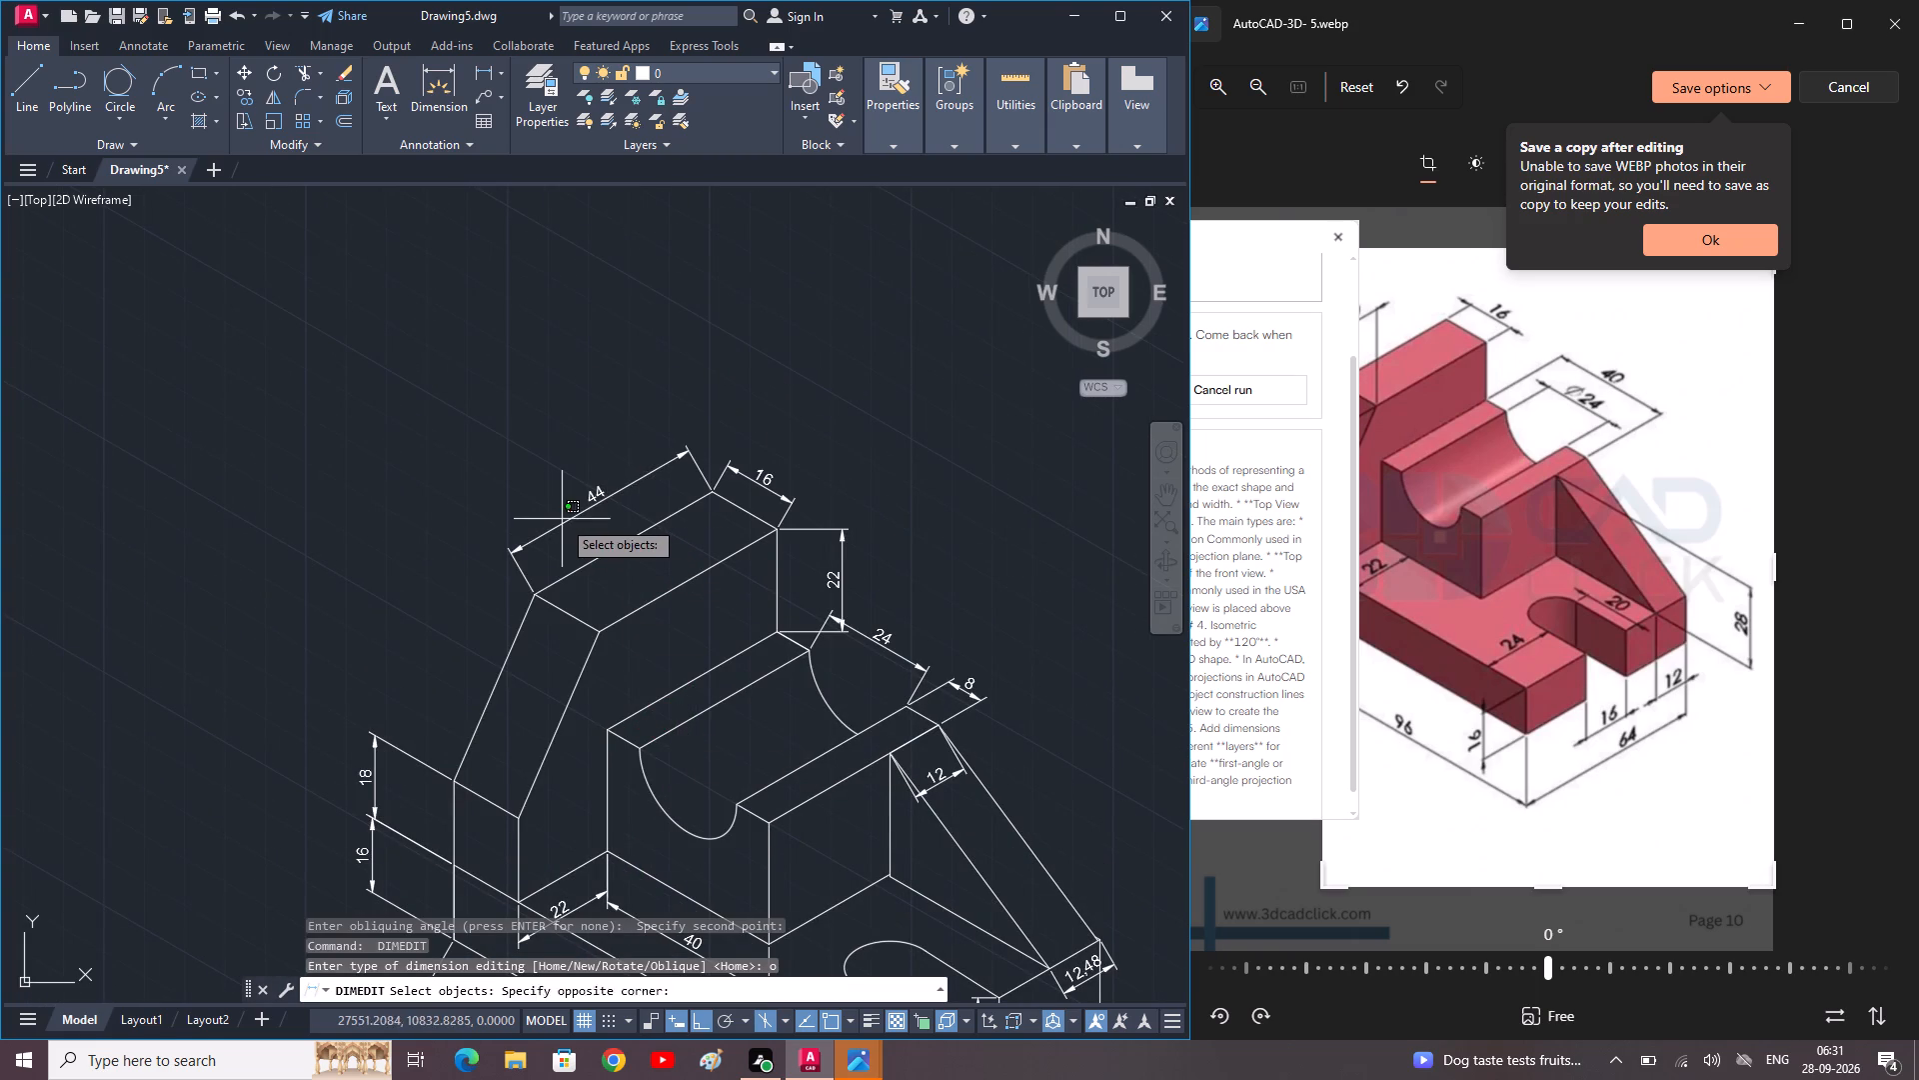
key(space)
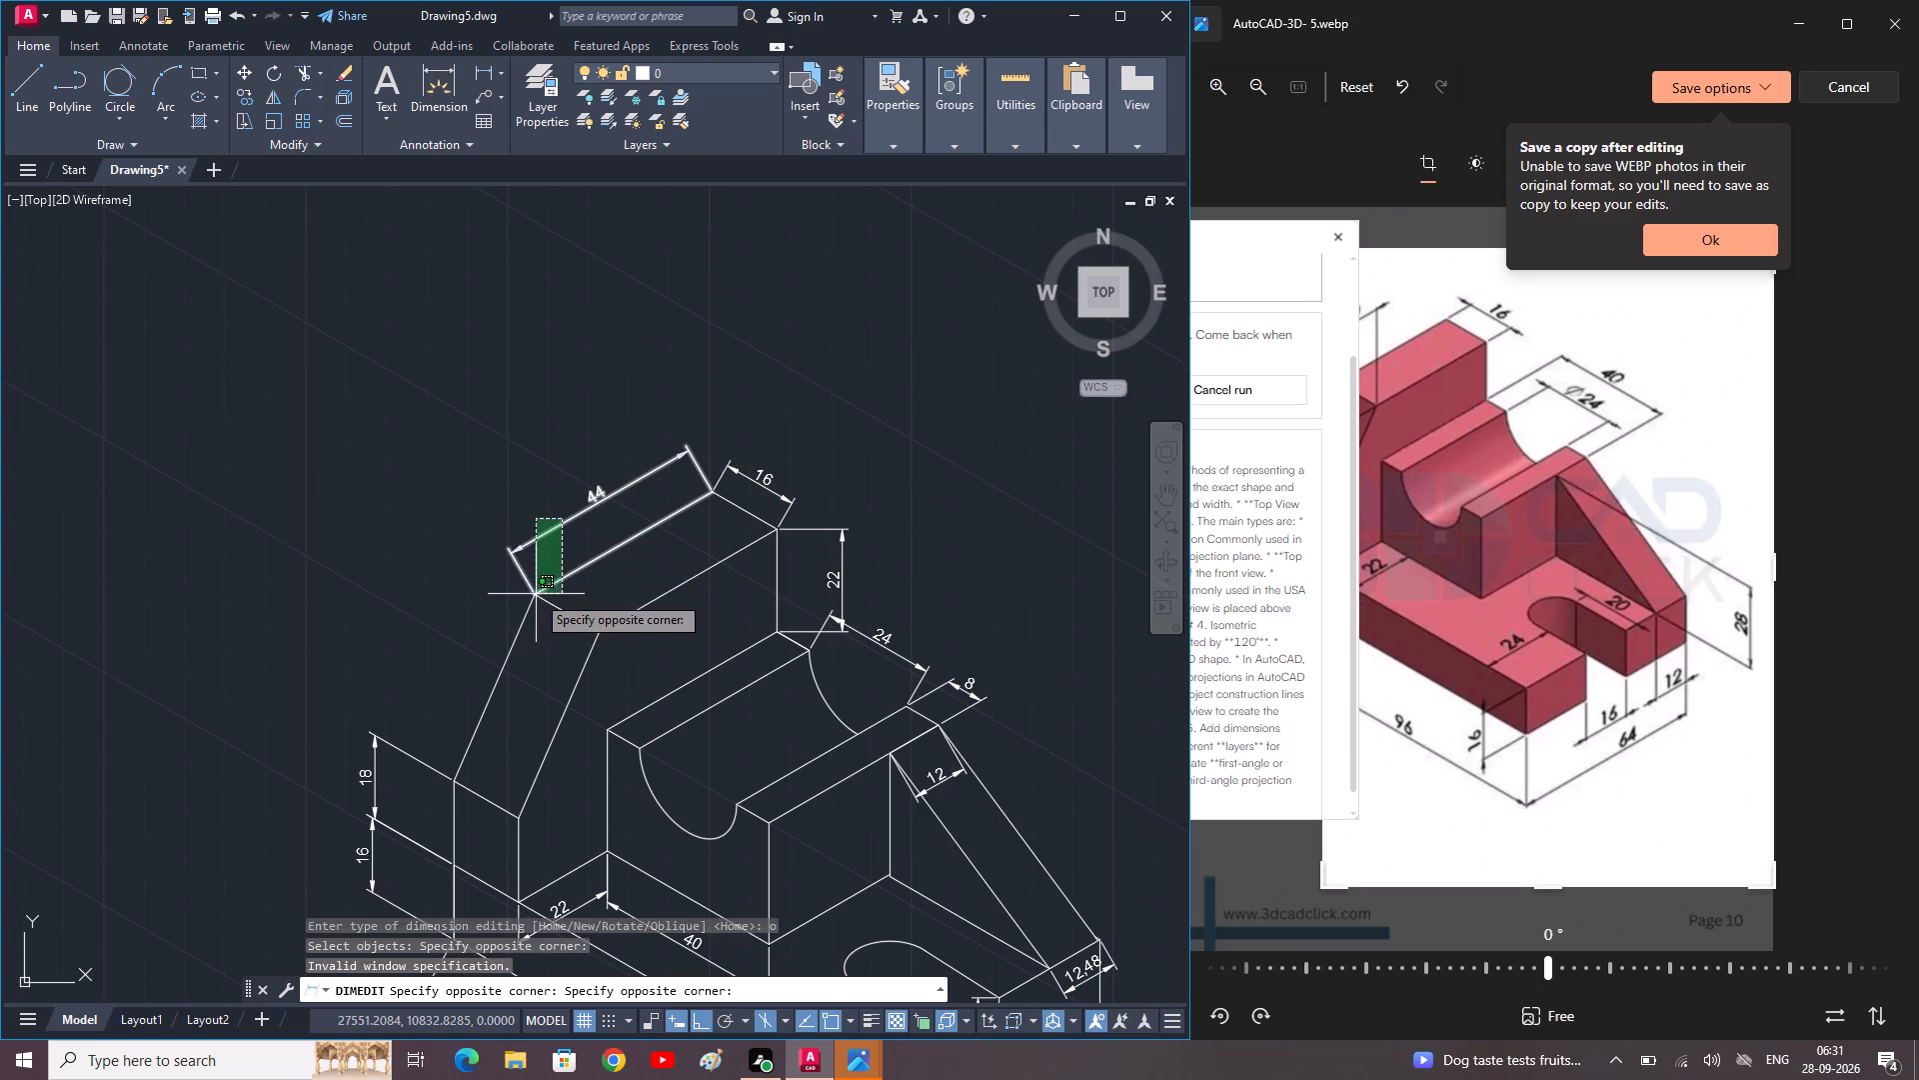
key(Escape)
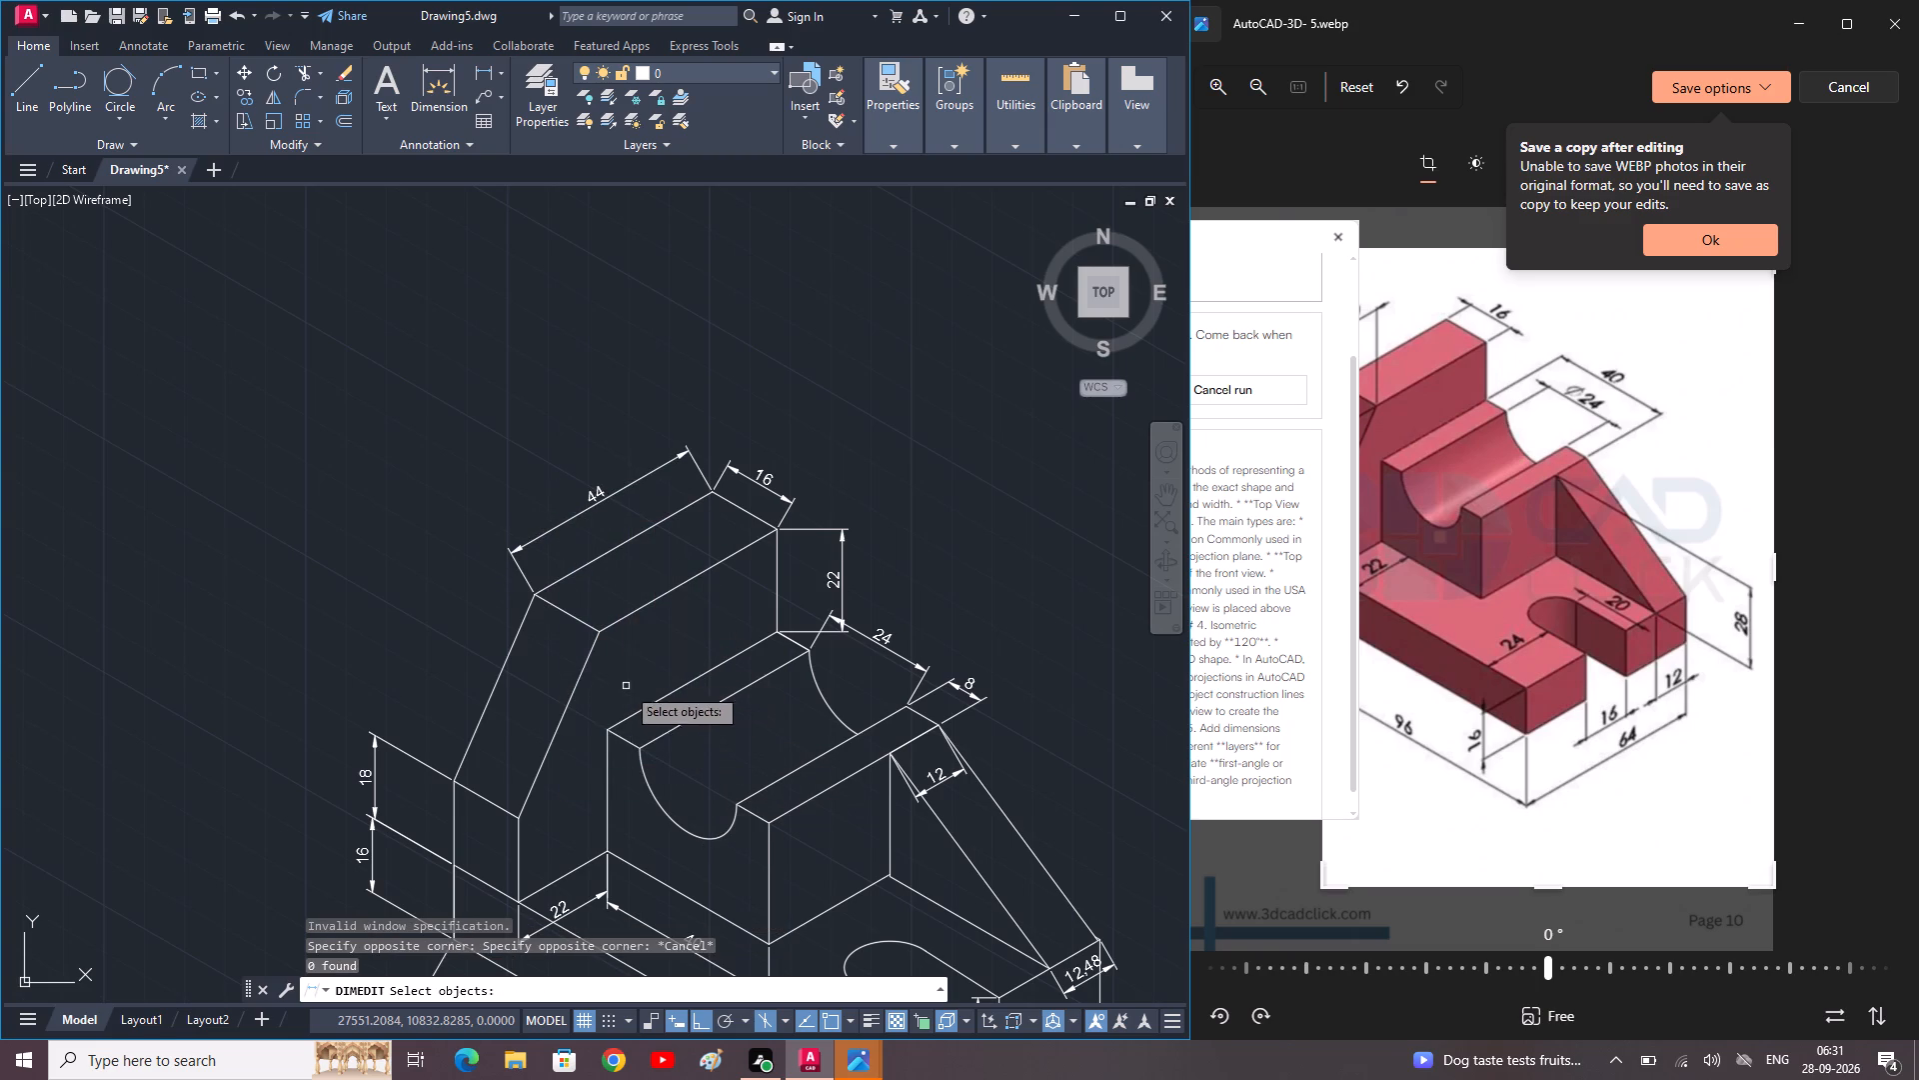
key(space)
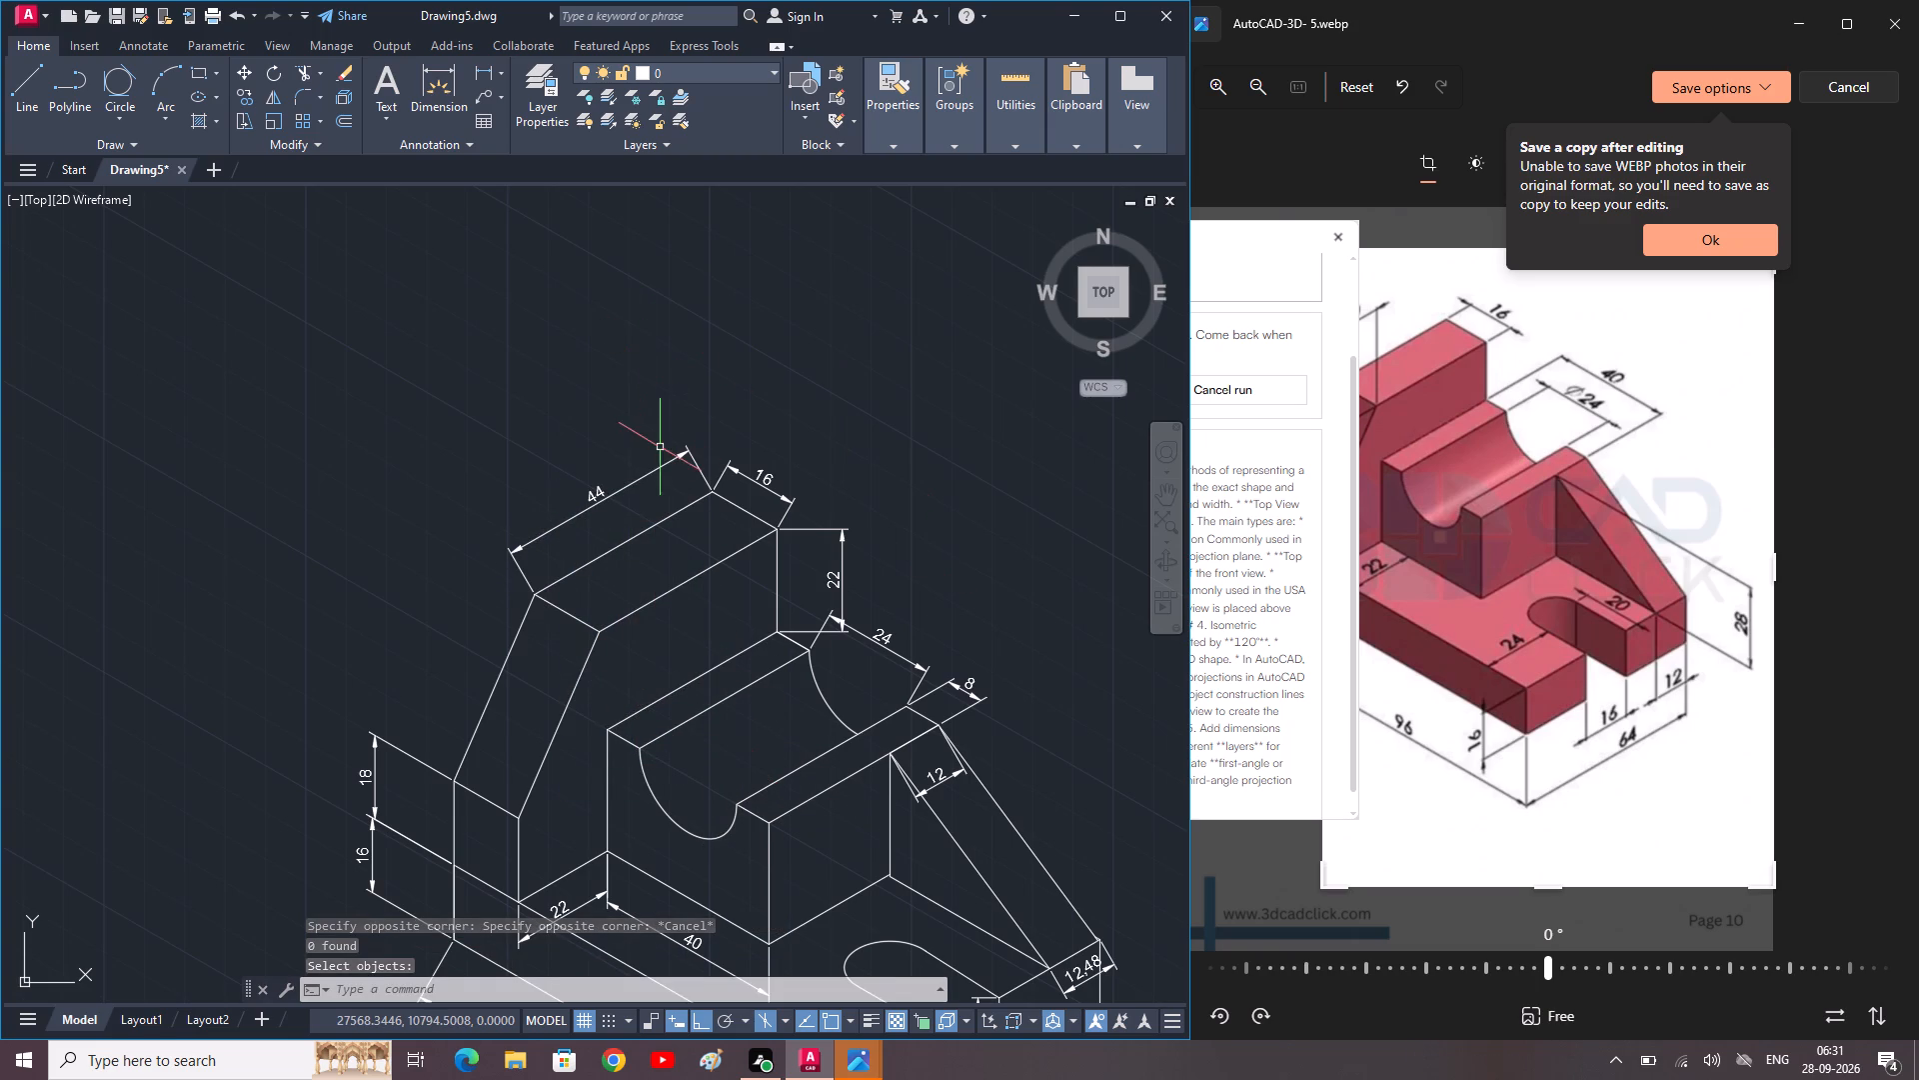
Oblique the 44 dimension above the tall block so its extension lines follow the 16-wide edge of the block's top face.
key(space)
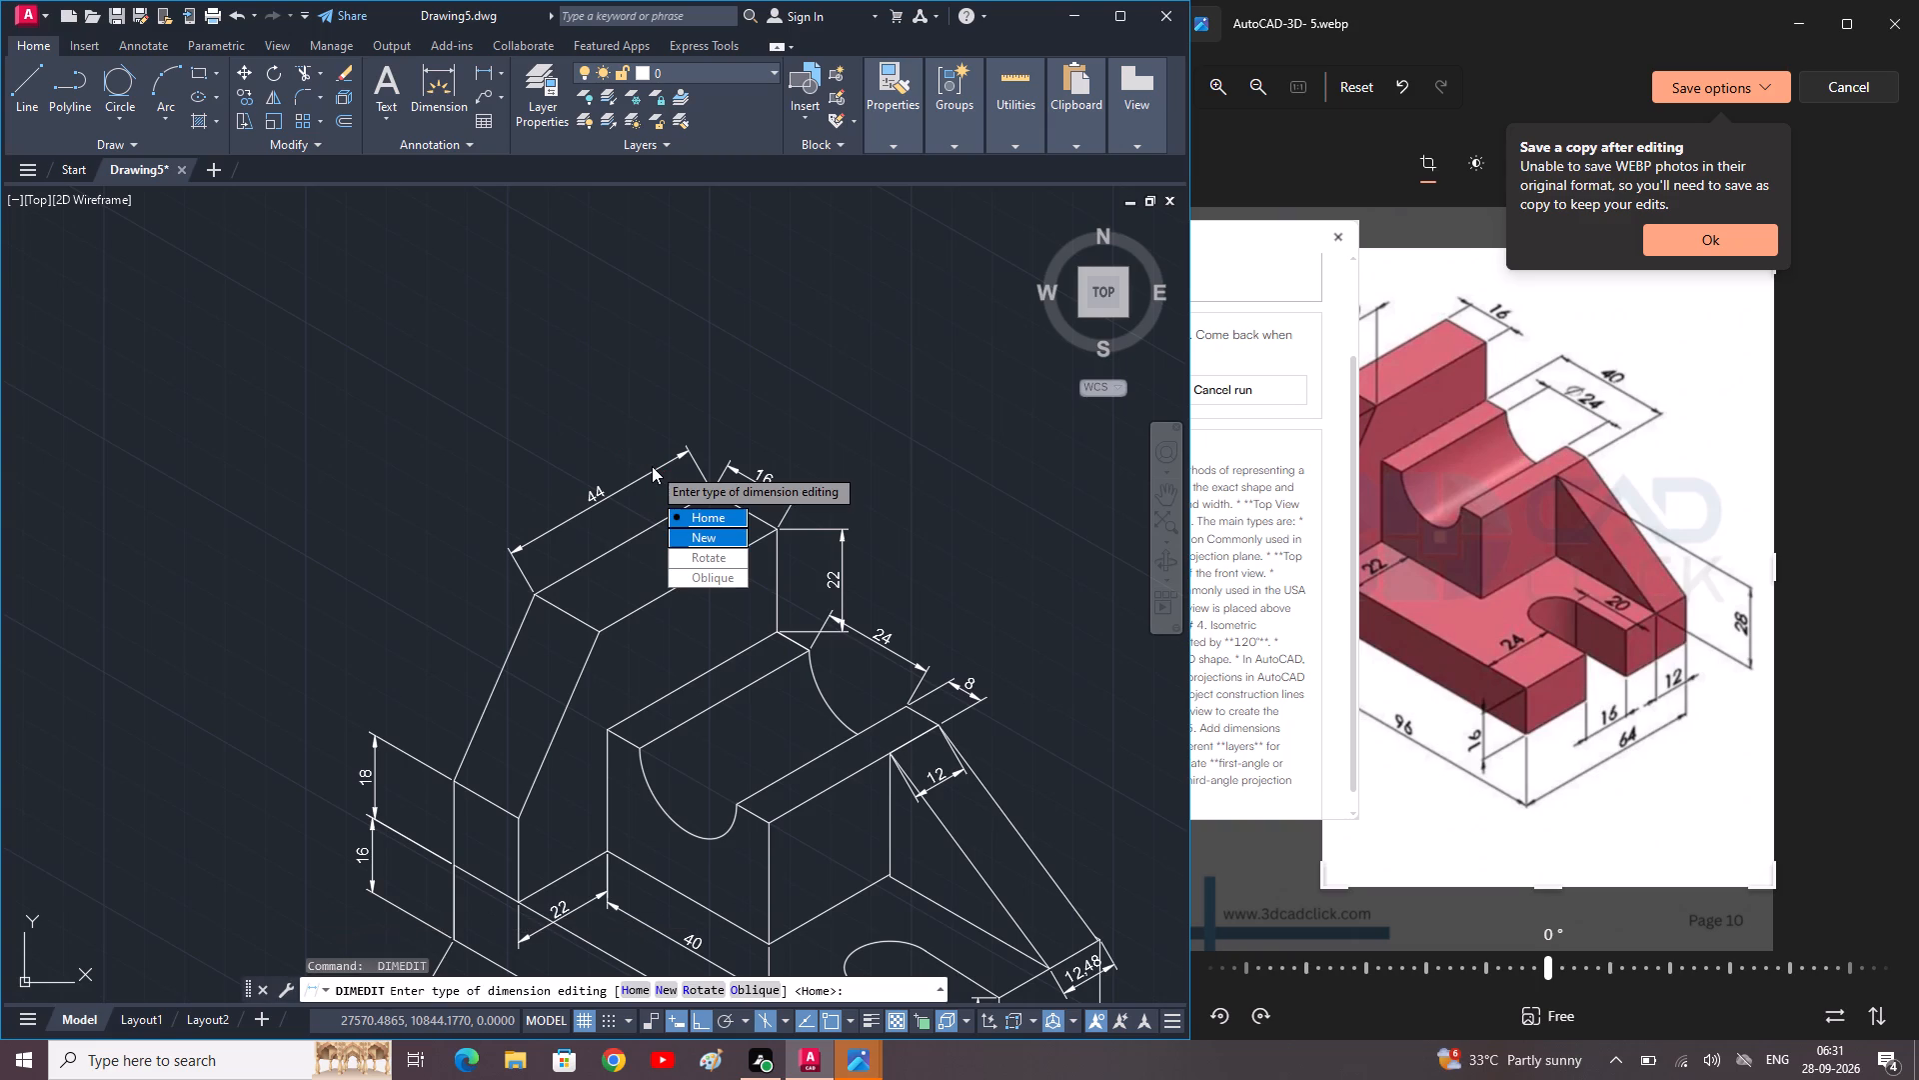
key(o)
key(space)
click(653, 470)
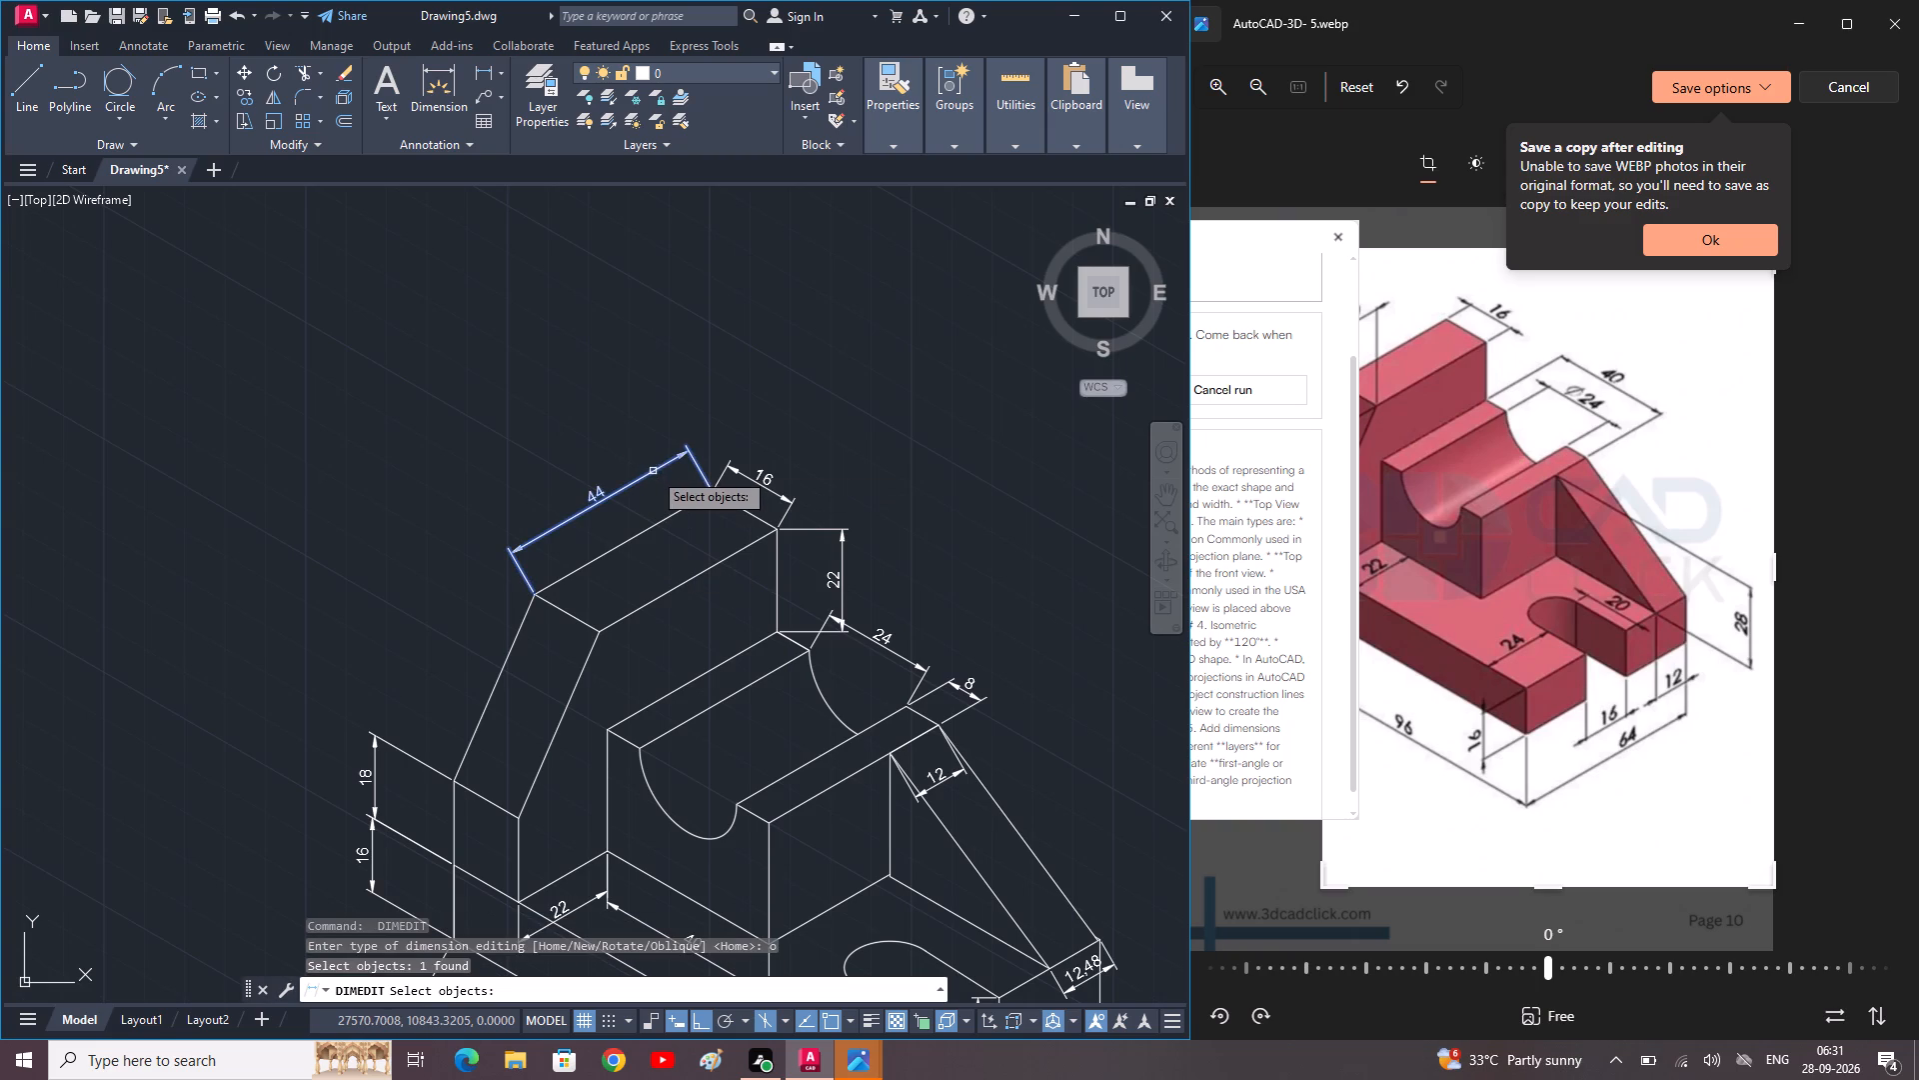
key(space)
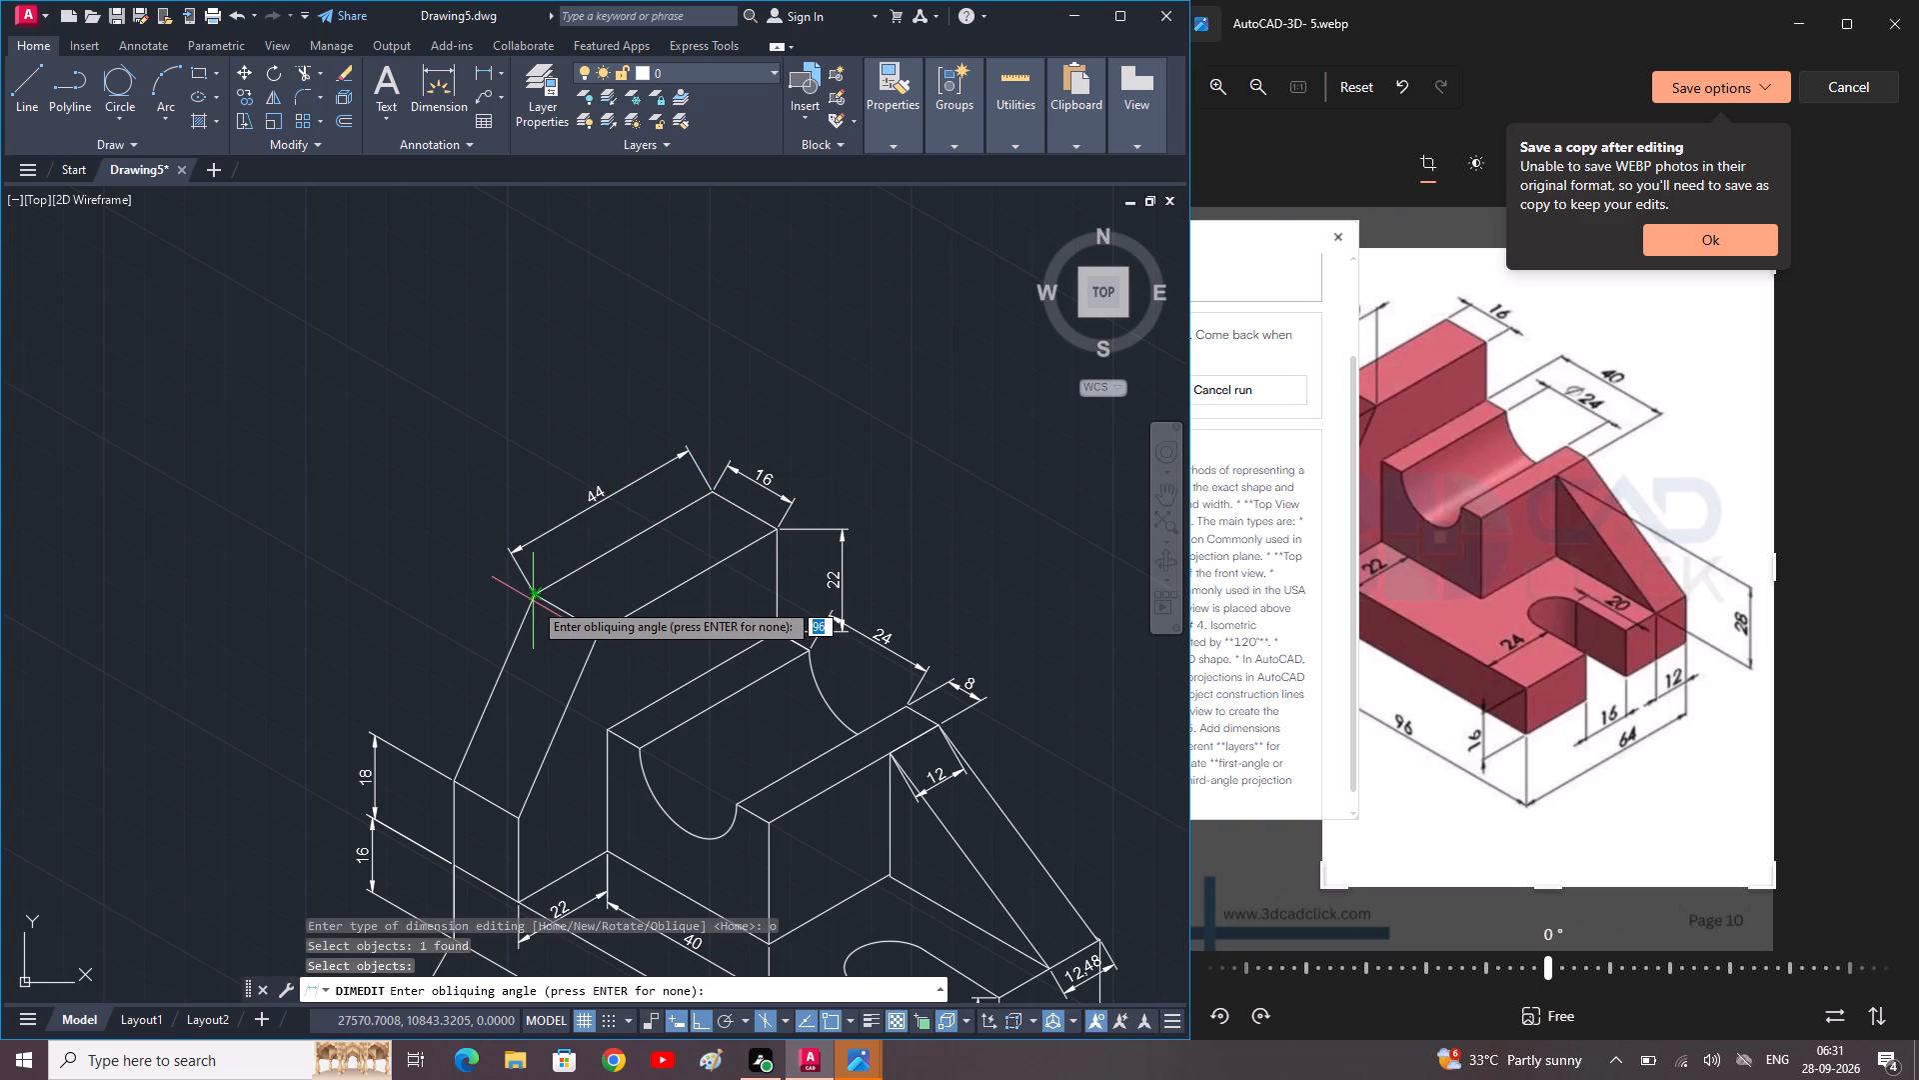
click(537, 600)
click(570, 609)
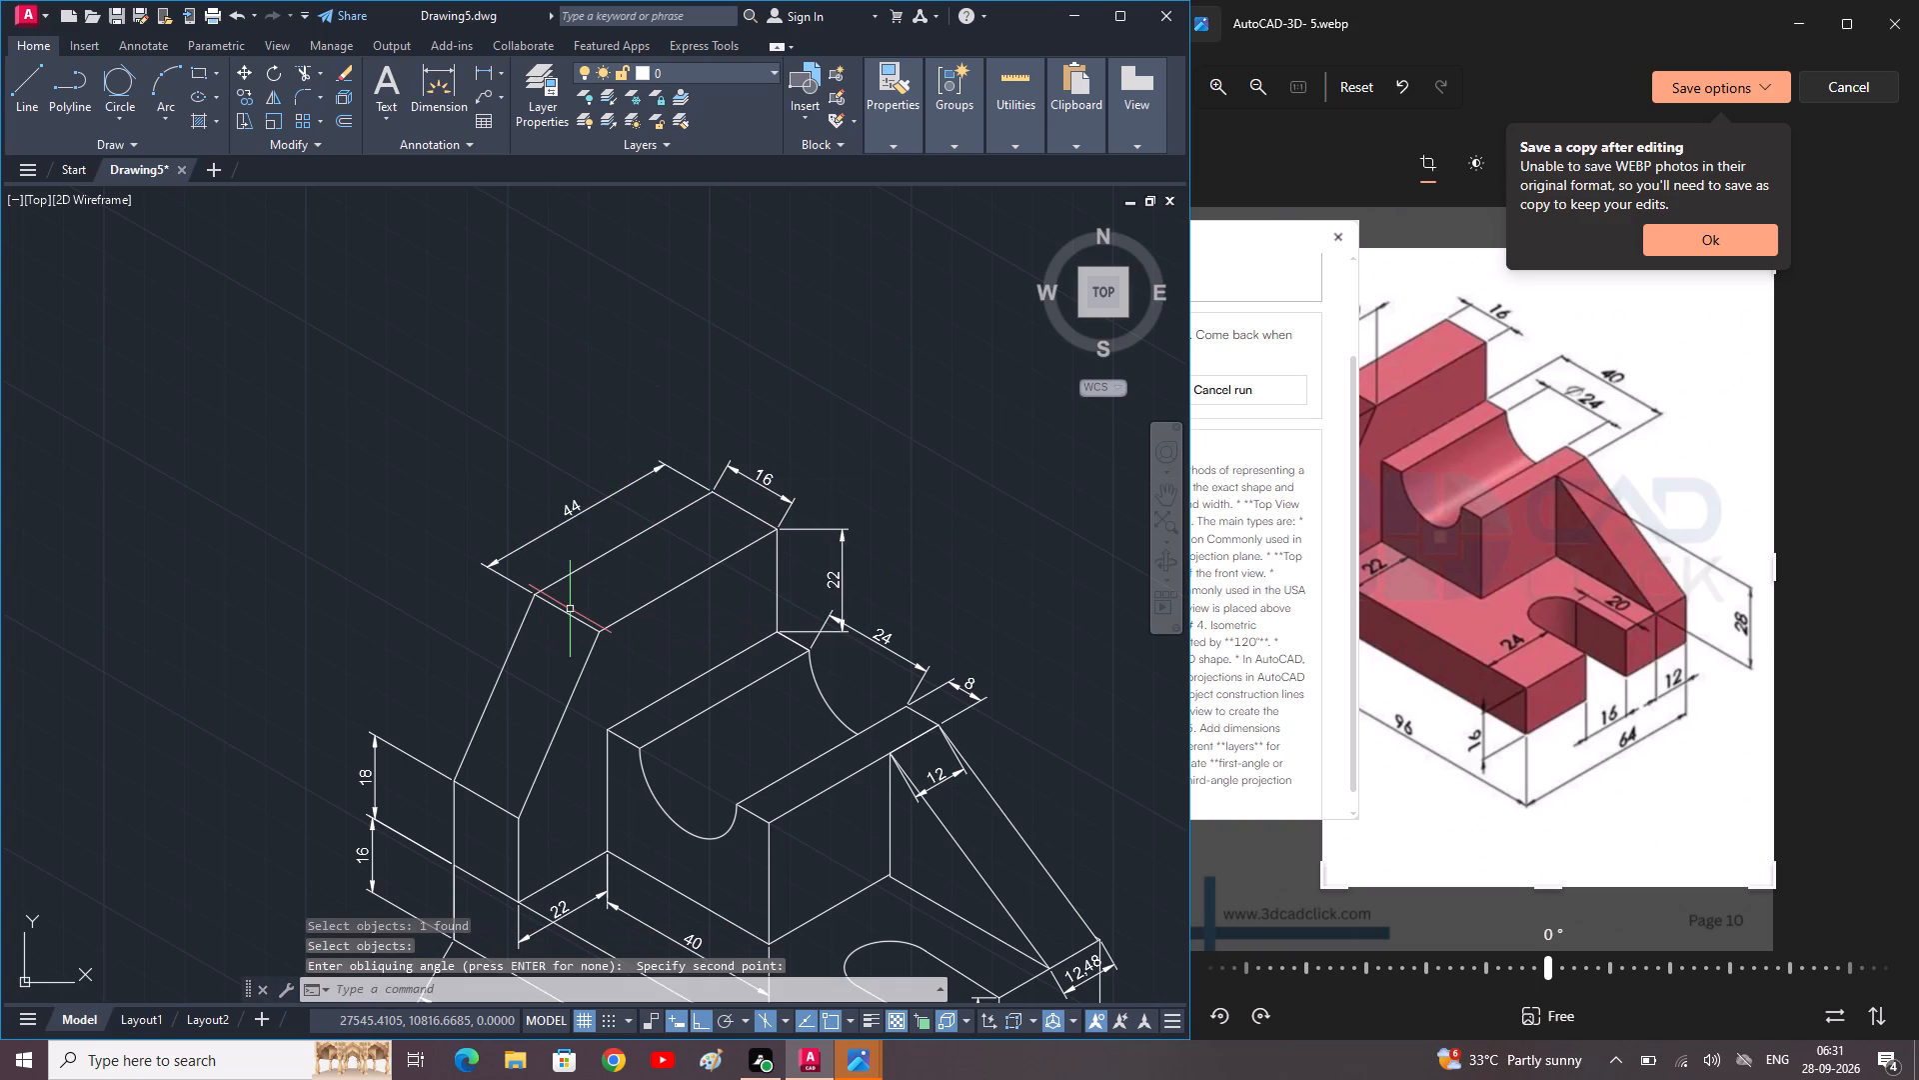
Oblique the 16 dimension on the tall block's top so its extension lines follow the 44-long top edge.
key(space)
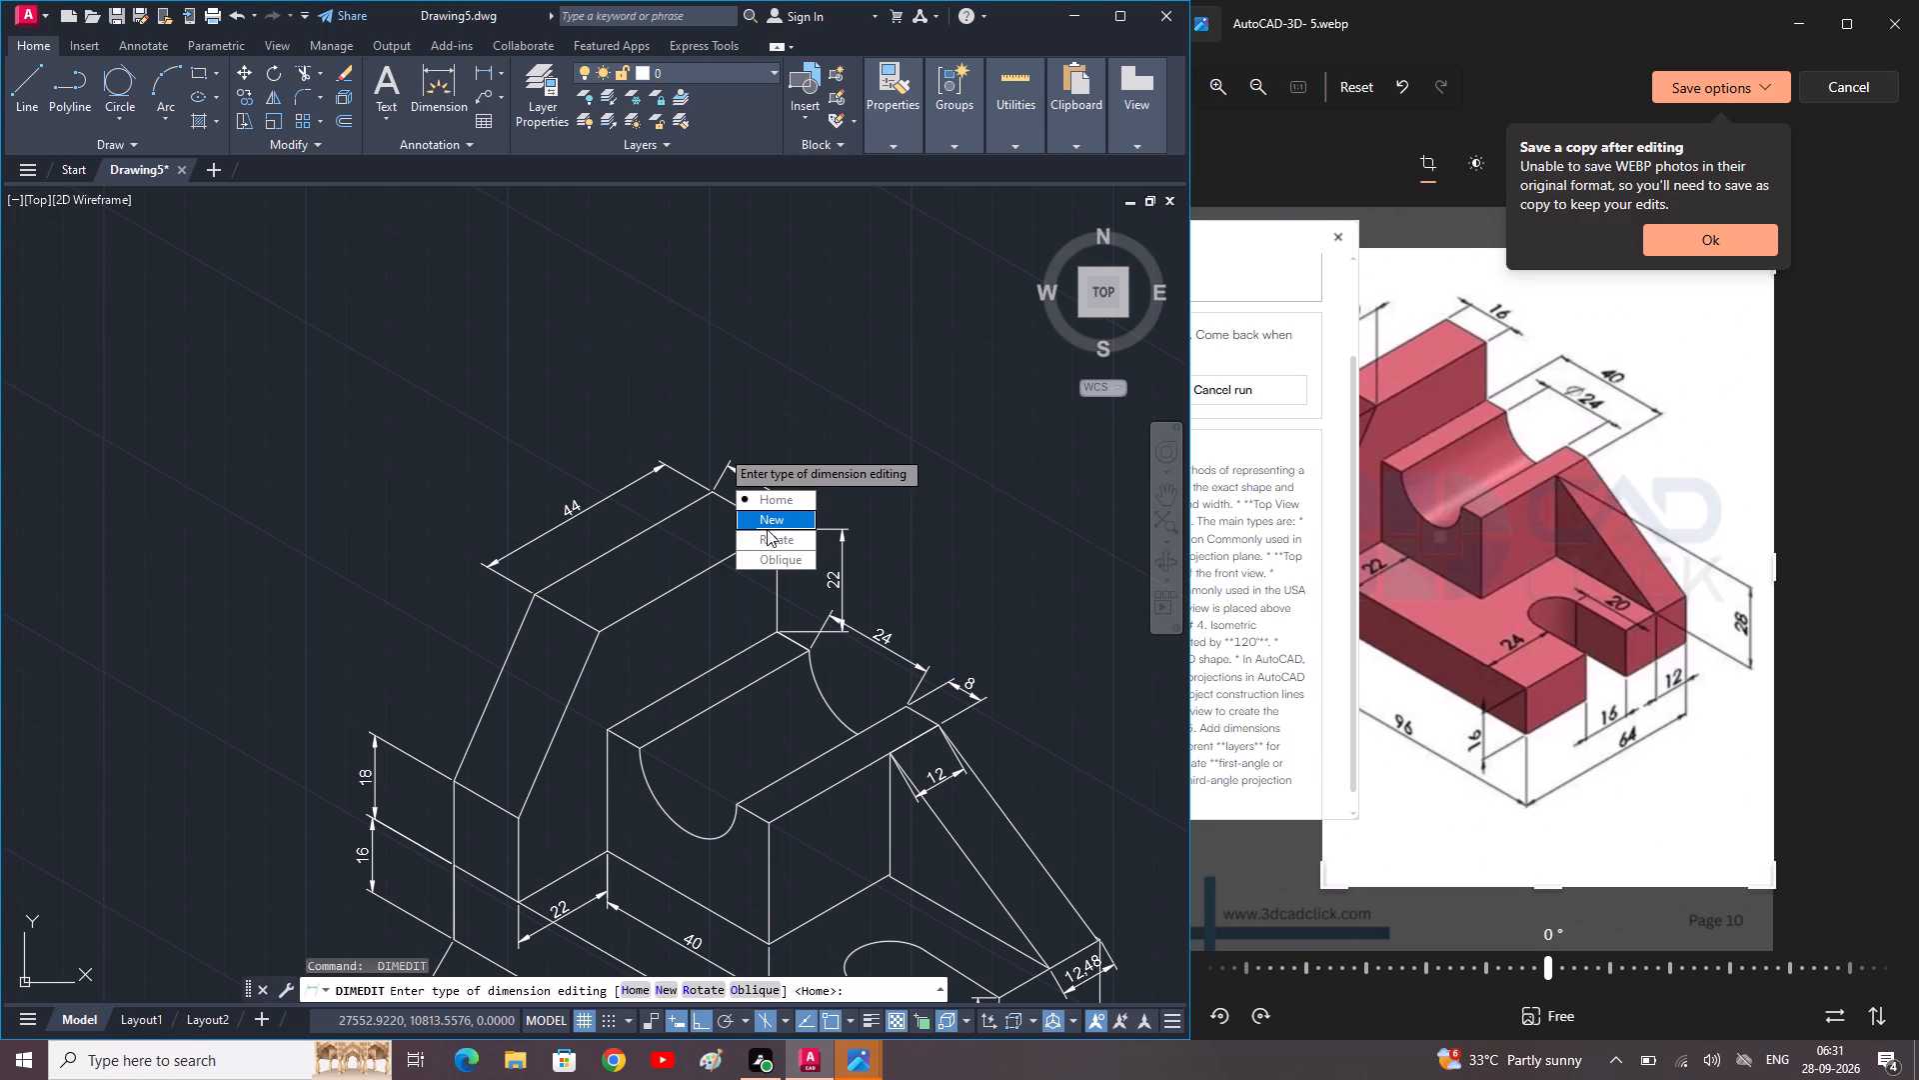
text(o)
key(space)
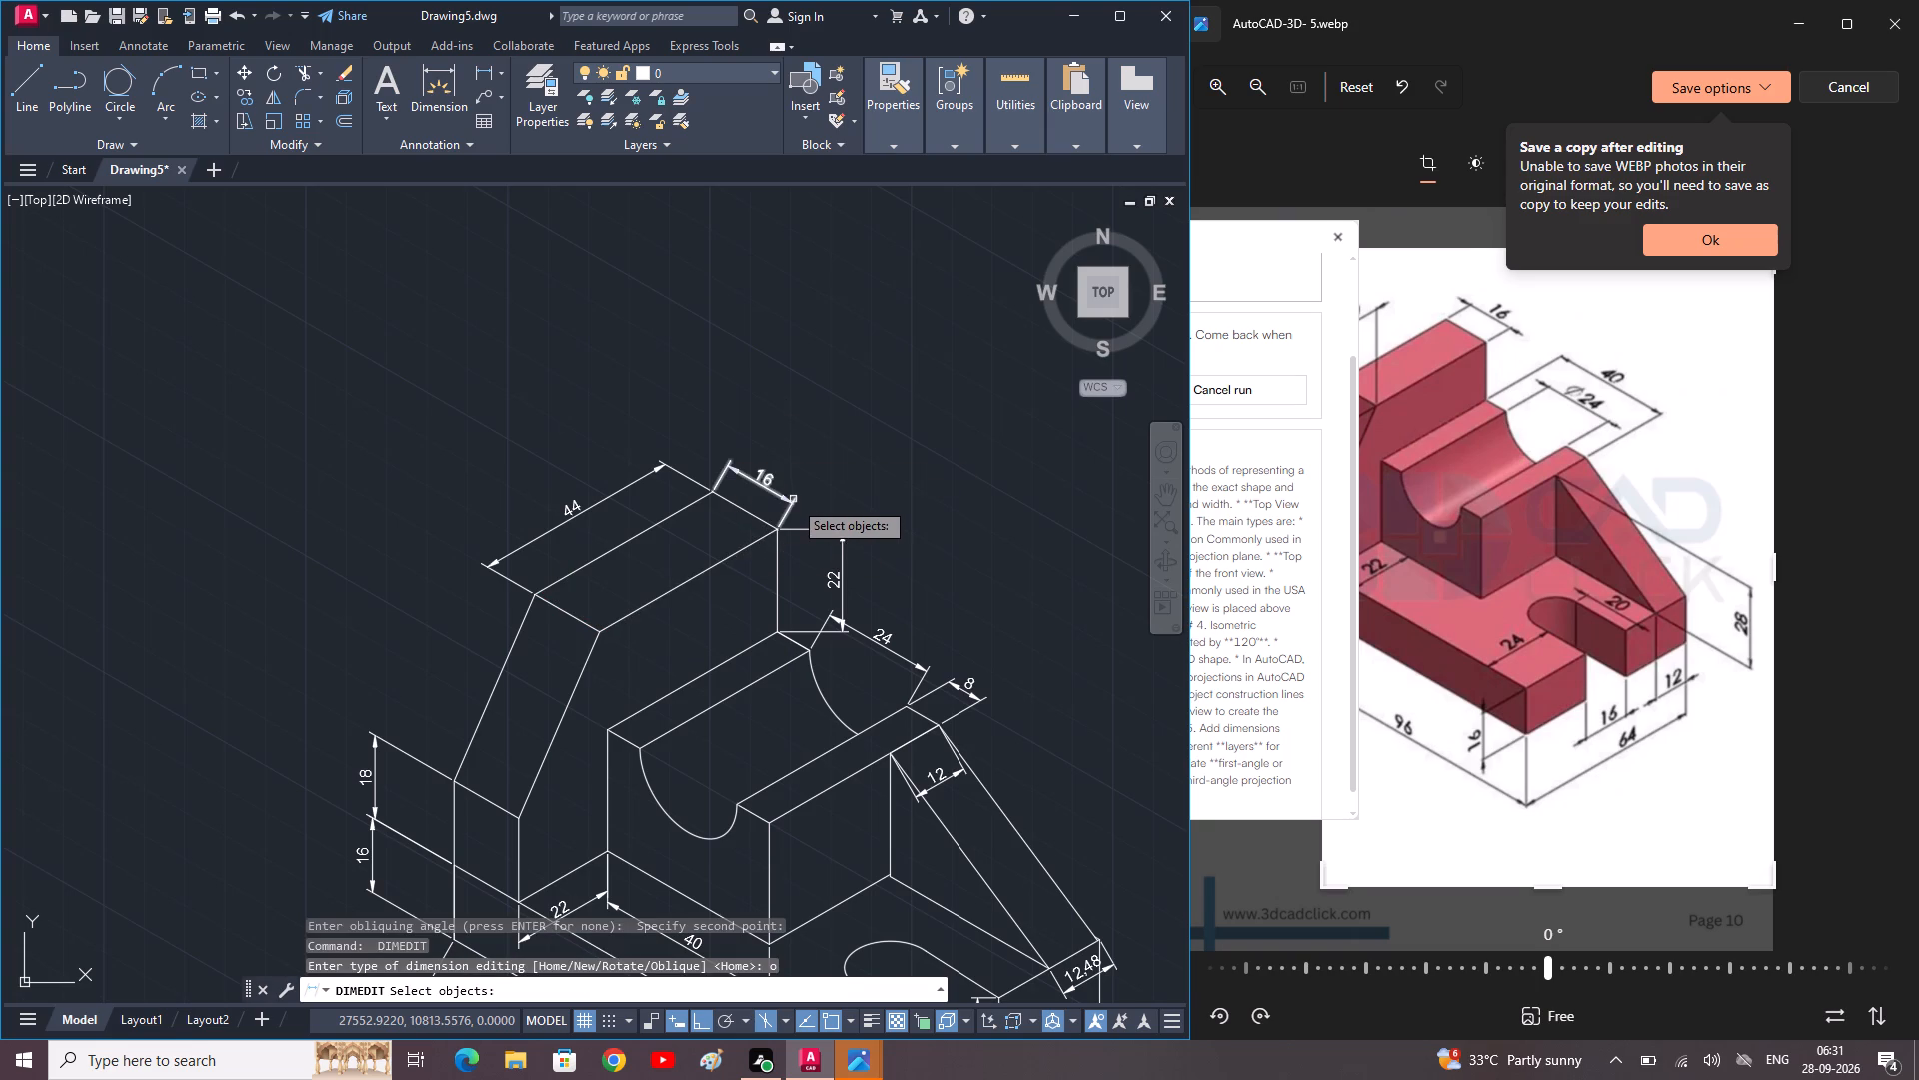
click(791, 503)
key(space)
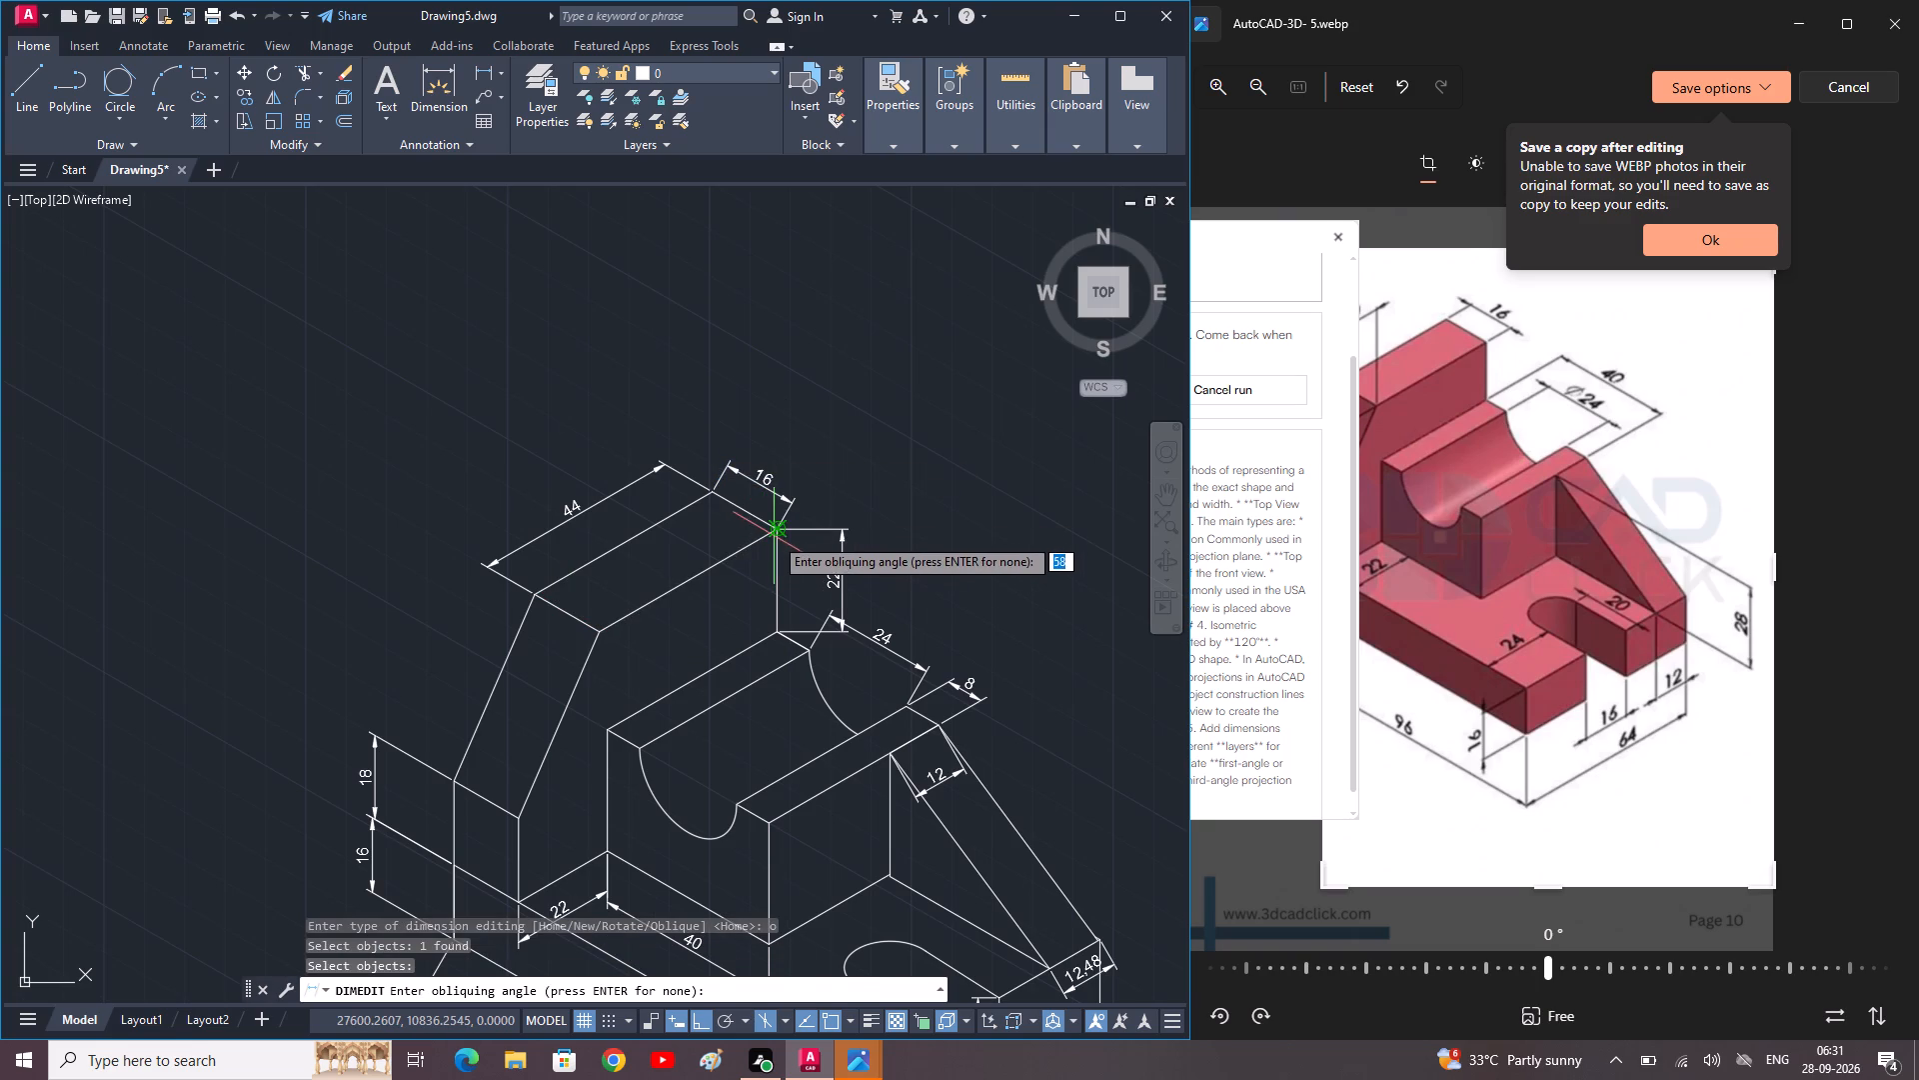
click(774, 536)
click(724, 556)
Oblique the 22 height dimension beside the tall block so its extension lines follow the 44-long top edge's direction.
key(space)
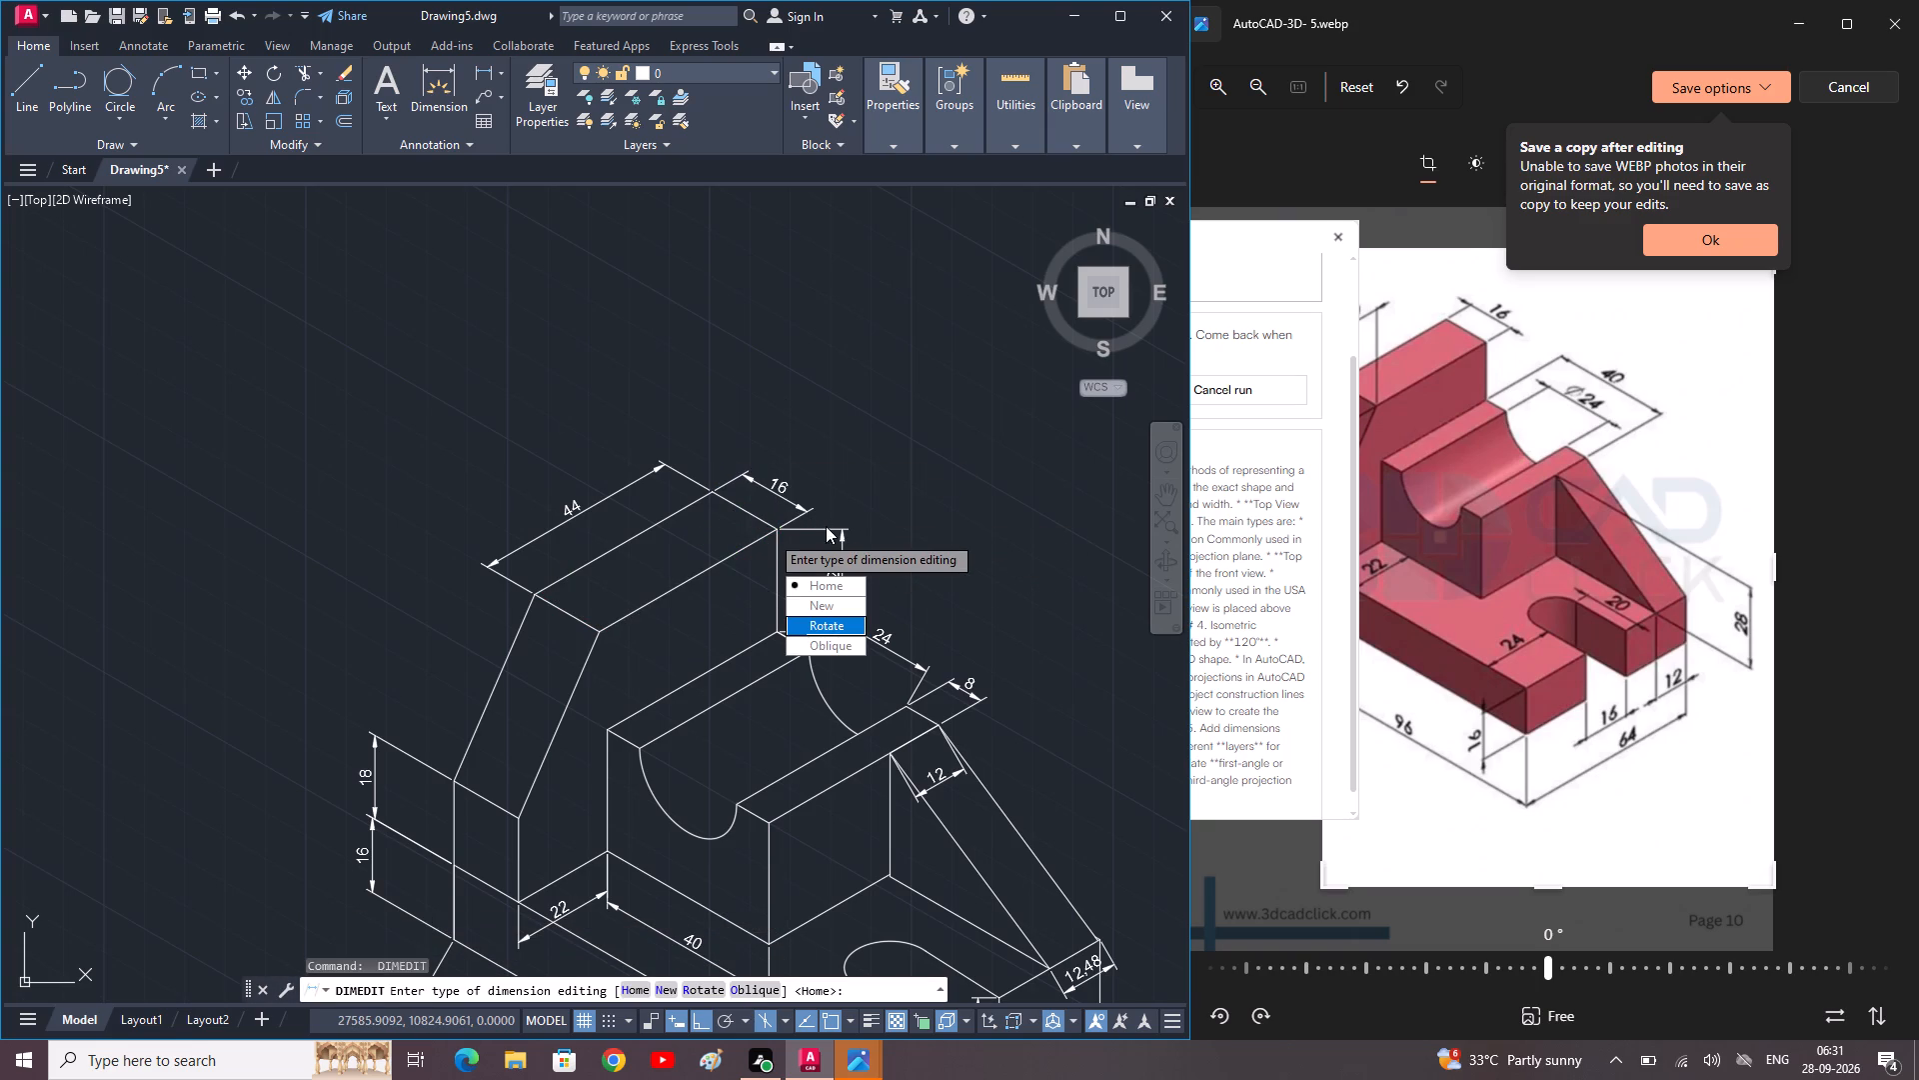
text(o)
key(space)
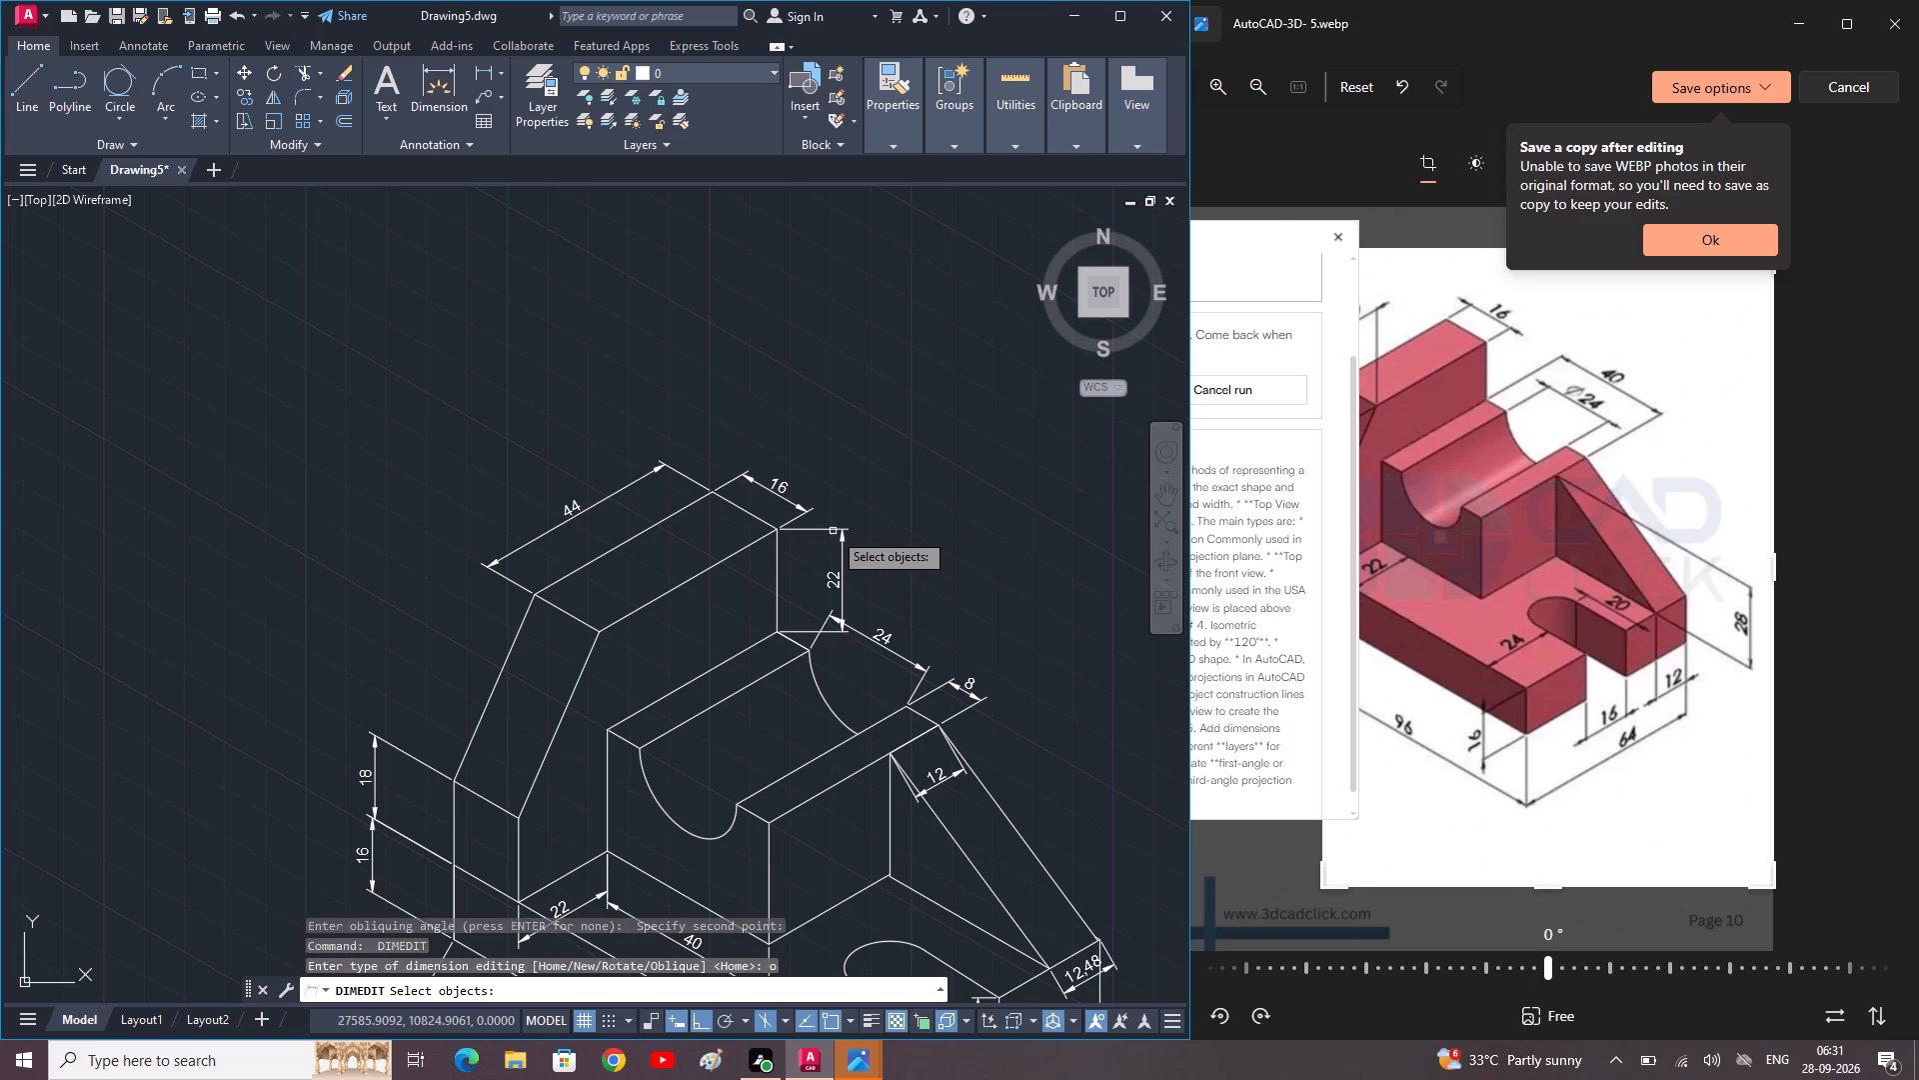
click(833, 531)
key(space)
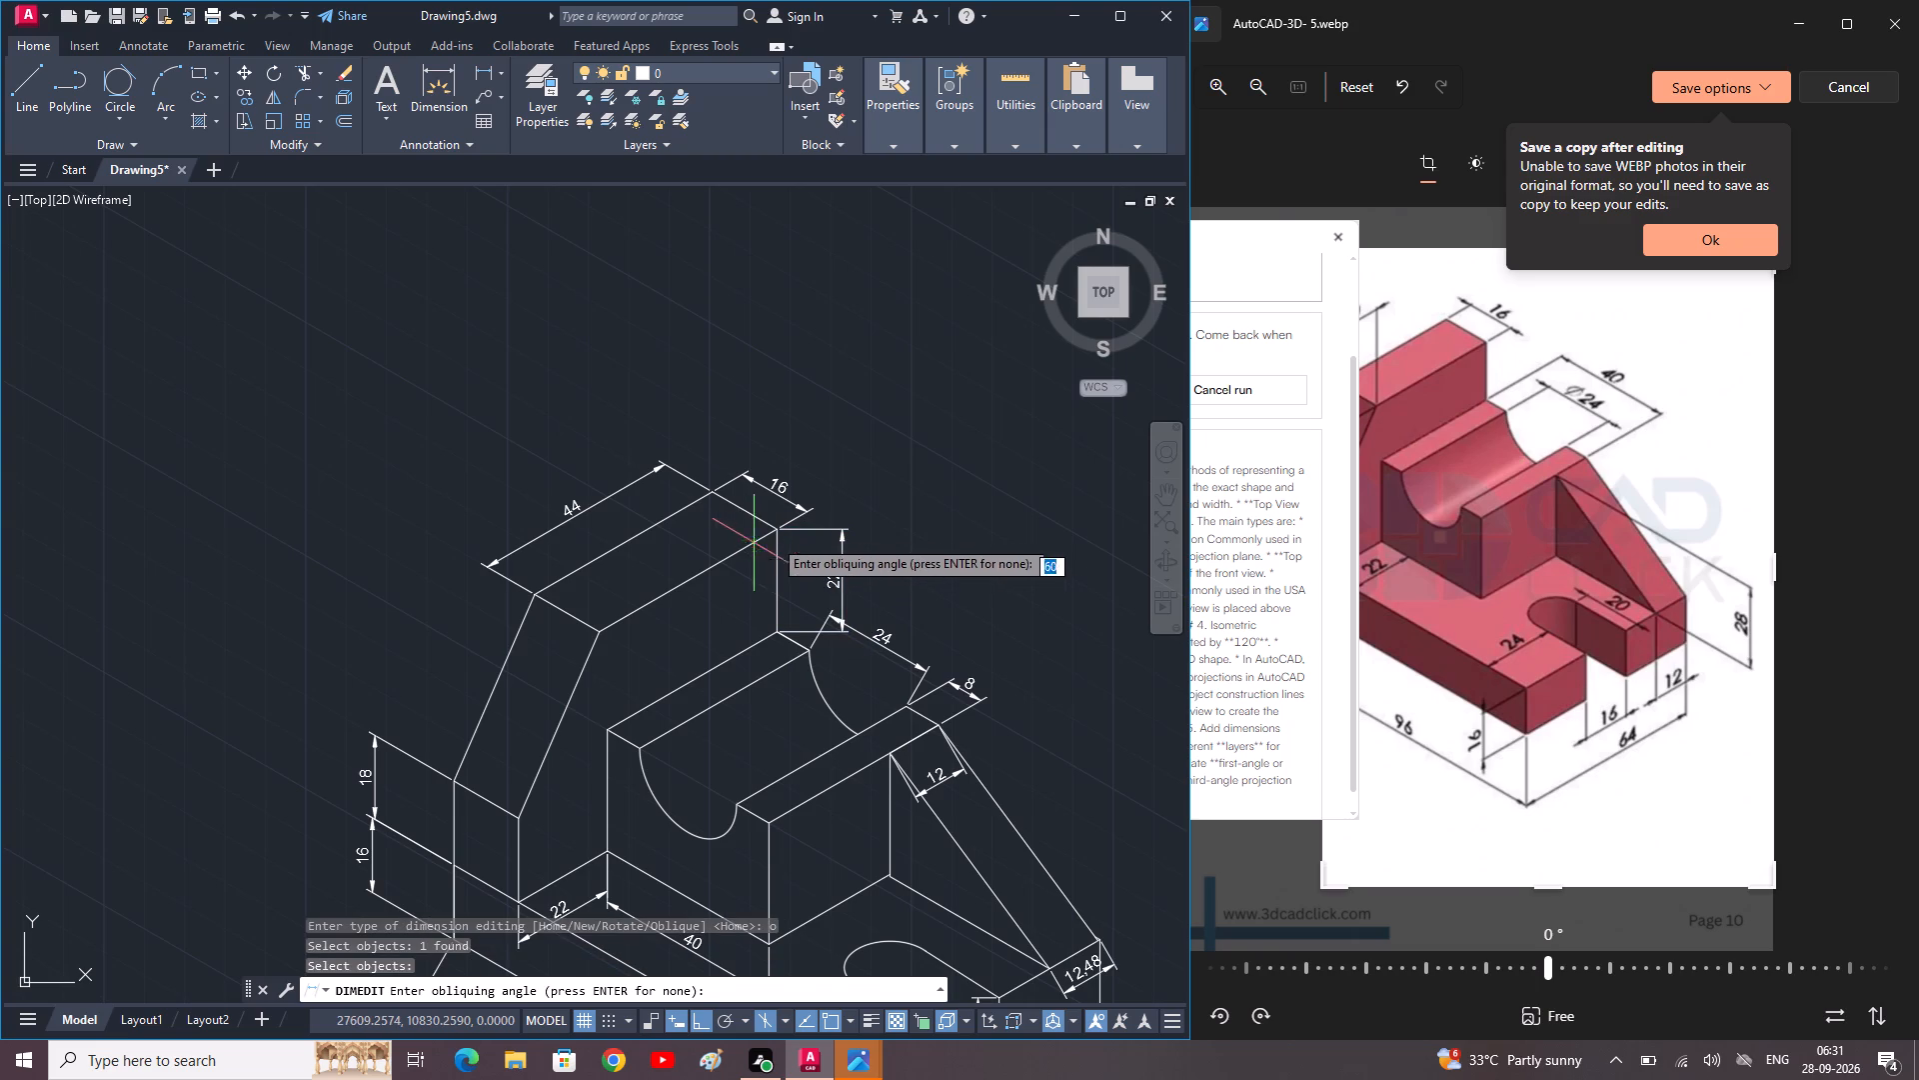
click(775, 536)
click(746, 557)
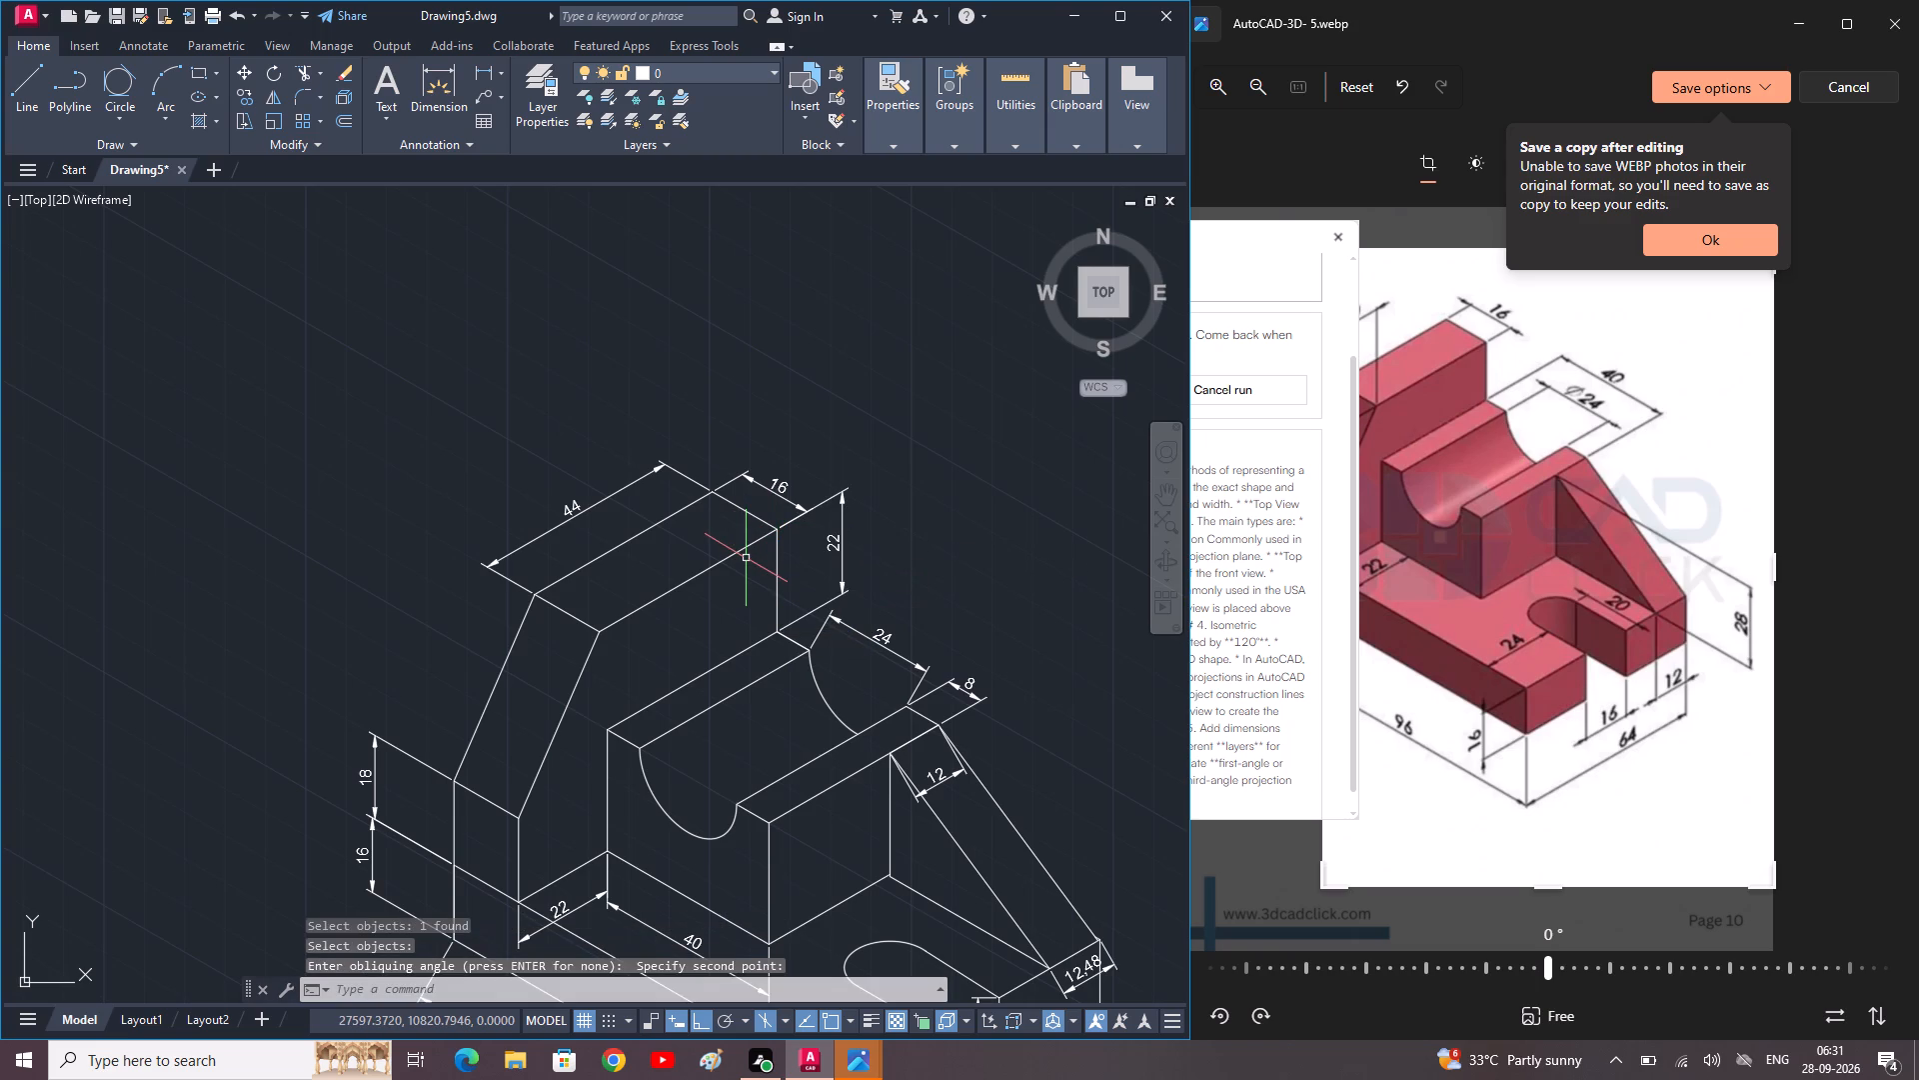
Oblique the 24 dimension across the semicircular groove so its extension lines follow the grooved block's long top edge.
key(space)
text(o)
key(space)
click(921, 666)
key(space)
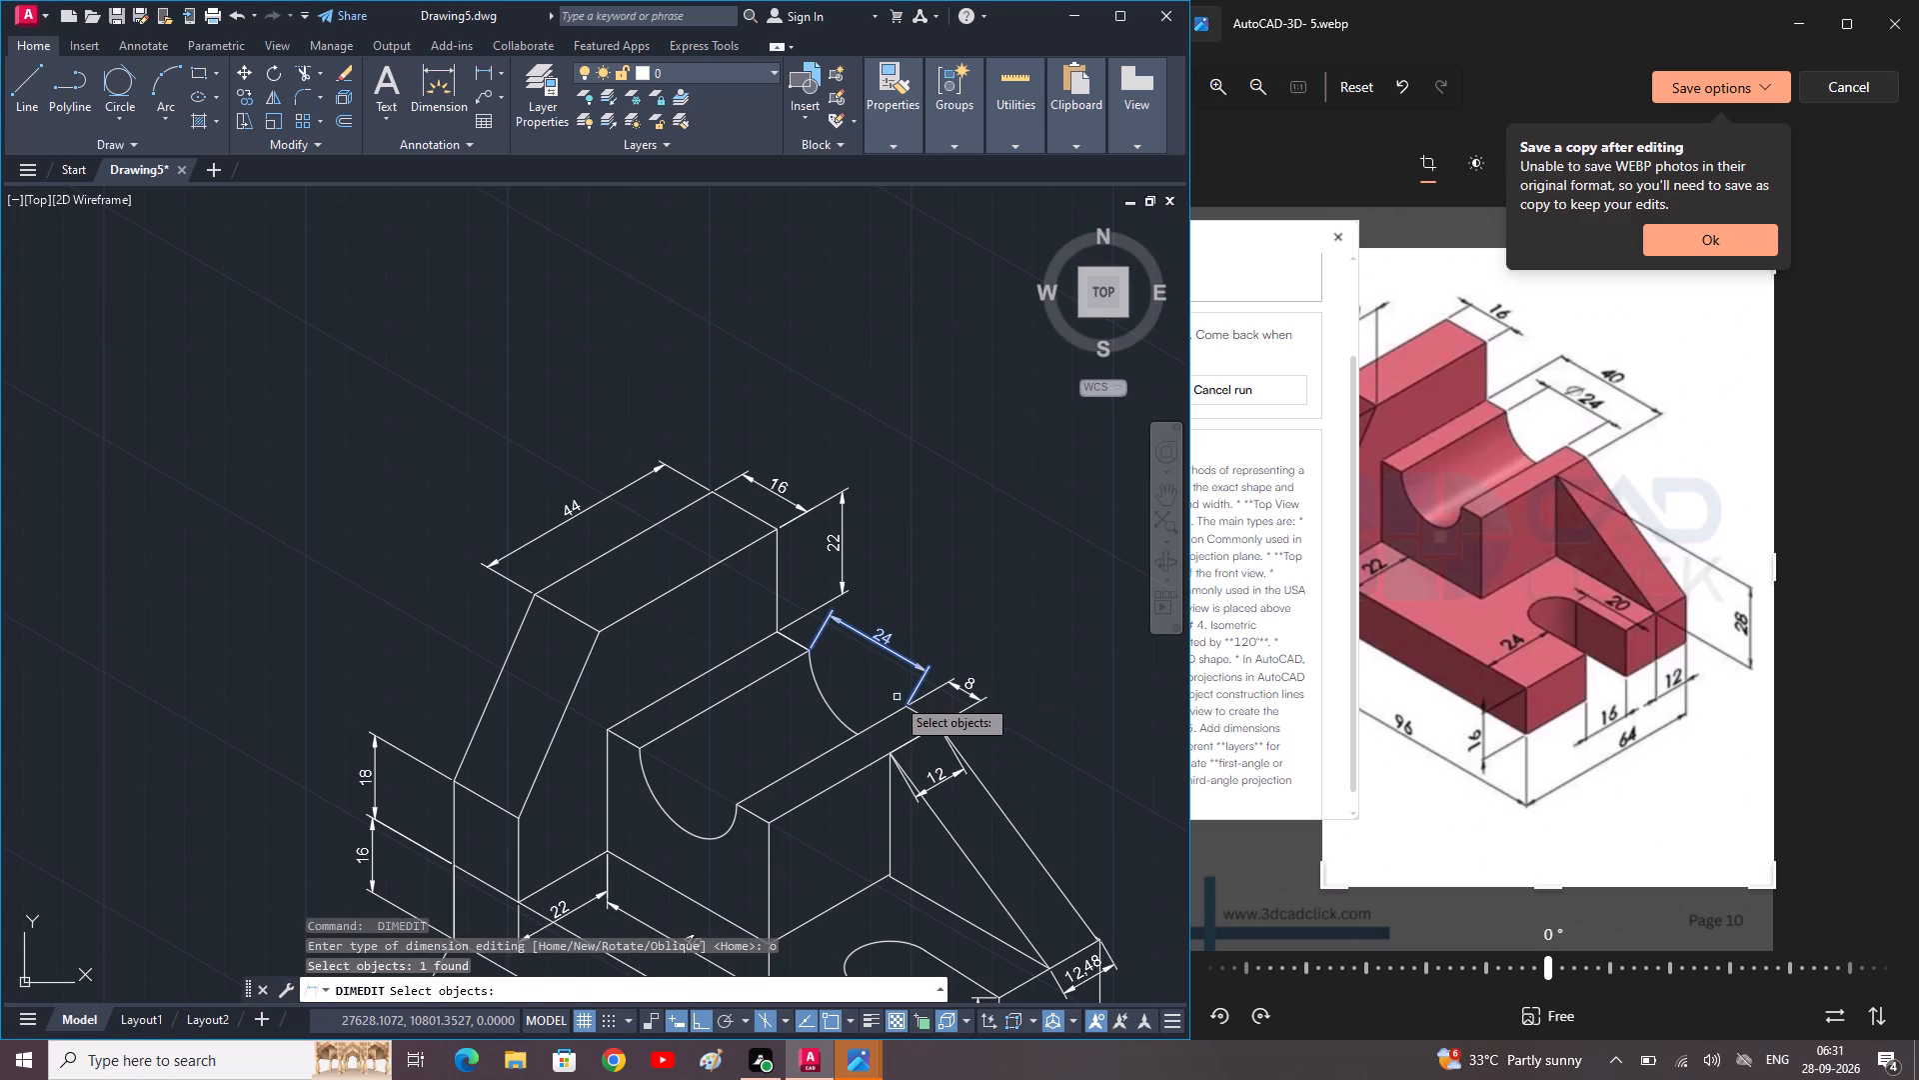
click(901, 701)
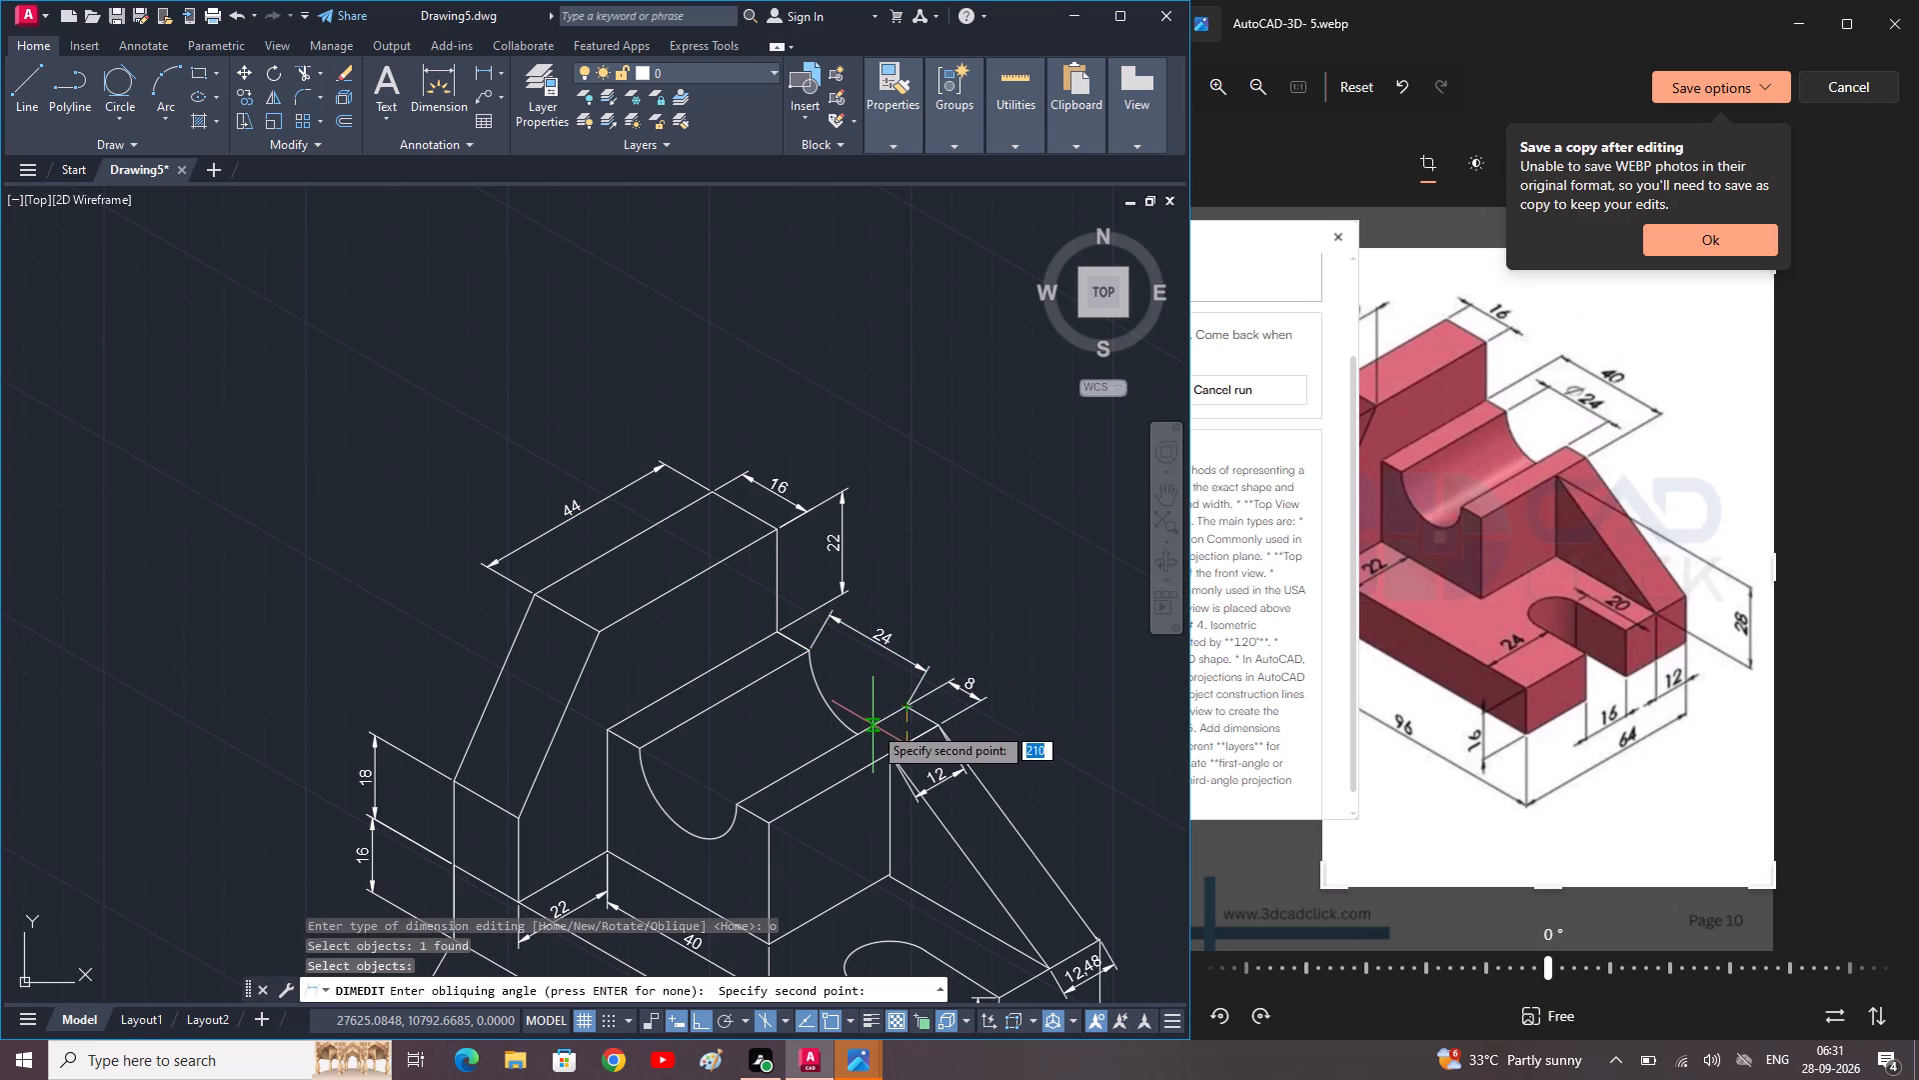
click(873, 725)
middle_drag(950, 723, 930, 691)
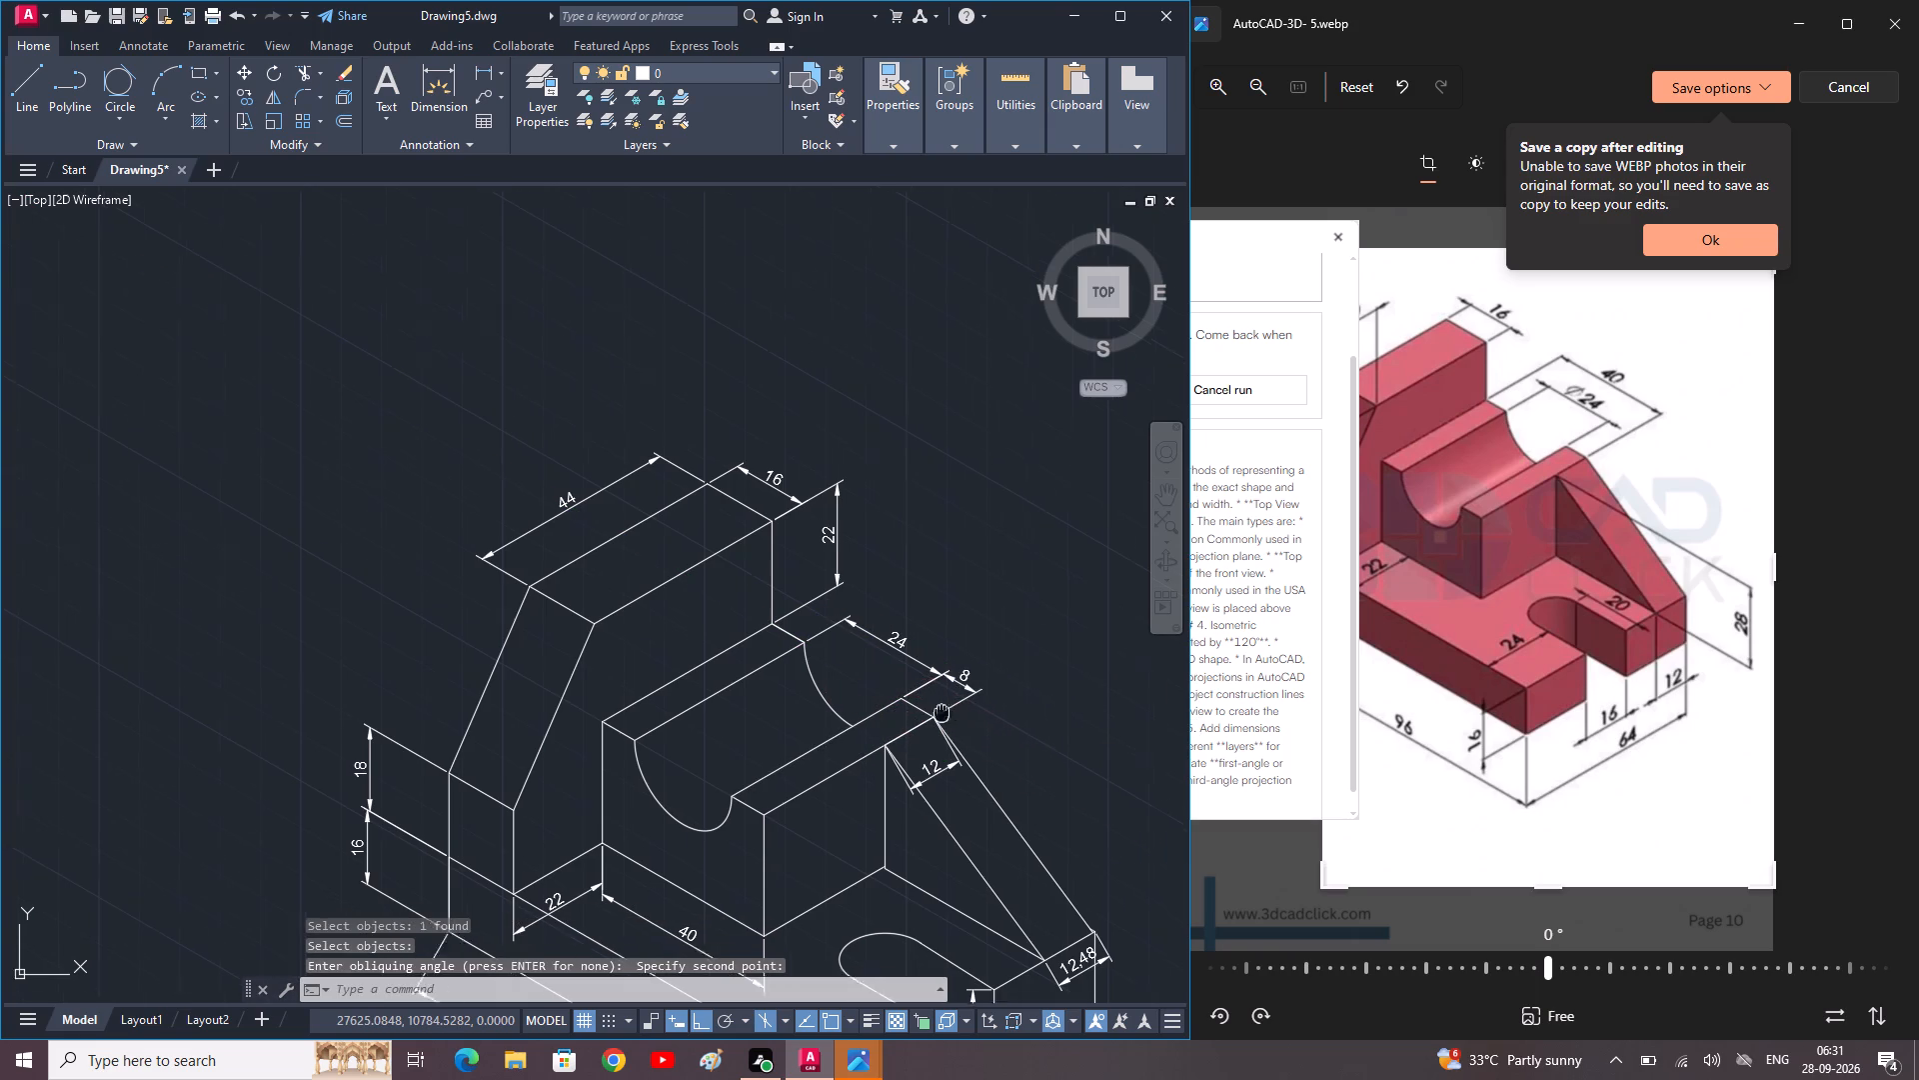
Oblique the 12 dimension at the top of the triangular rib so its extension lines follow the rib's sloping edges.
middle_drag(930, 691, 881, 619)
click(870, 677)
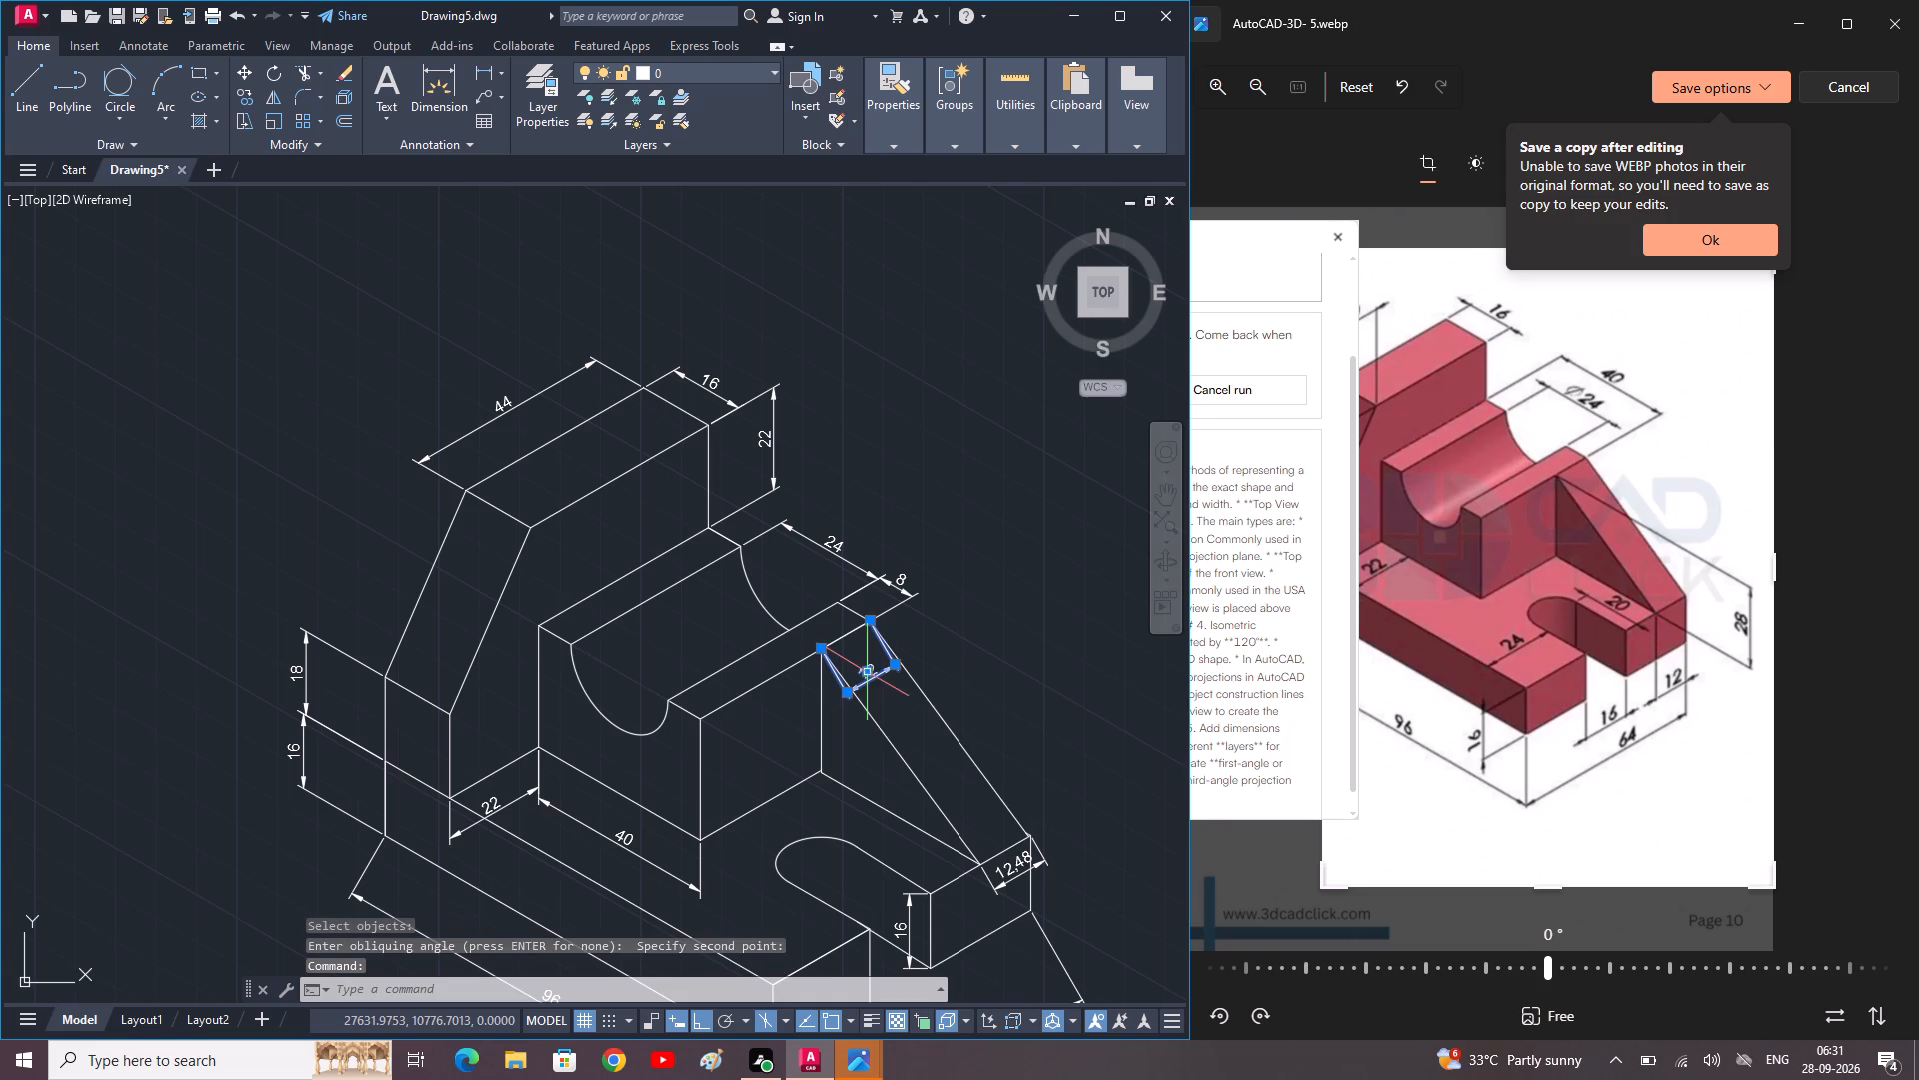
key(Escape)
key(Escape)
key(space)
key(o)
key(space)
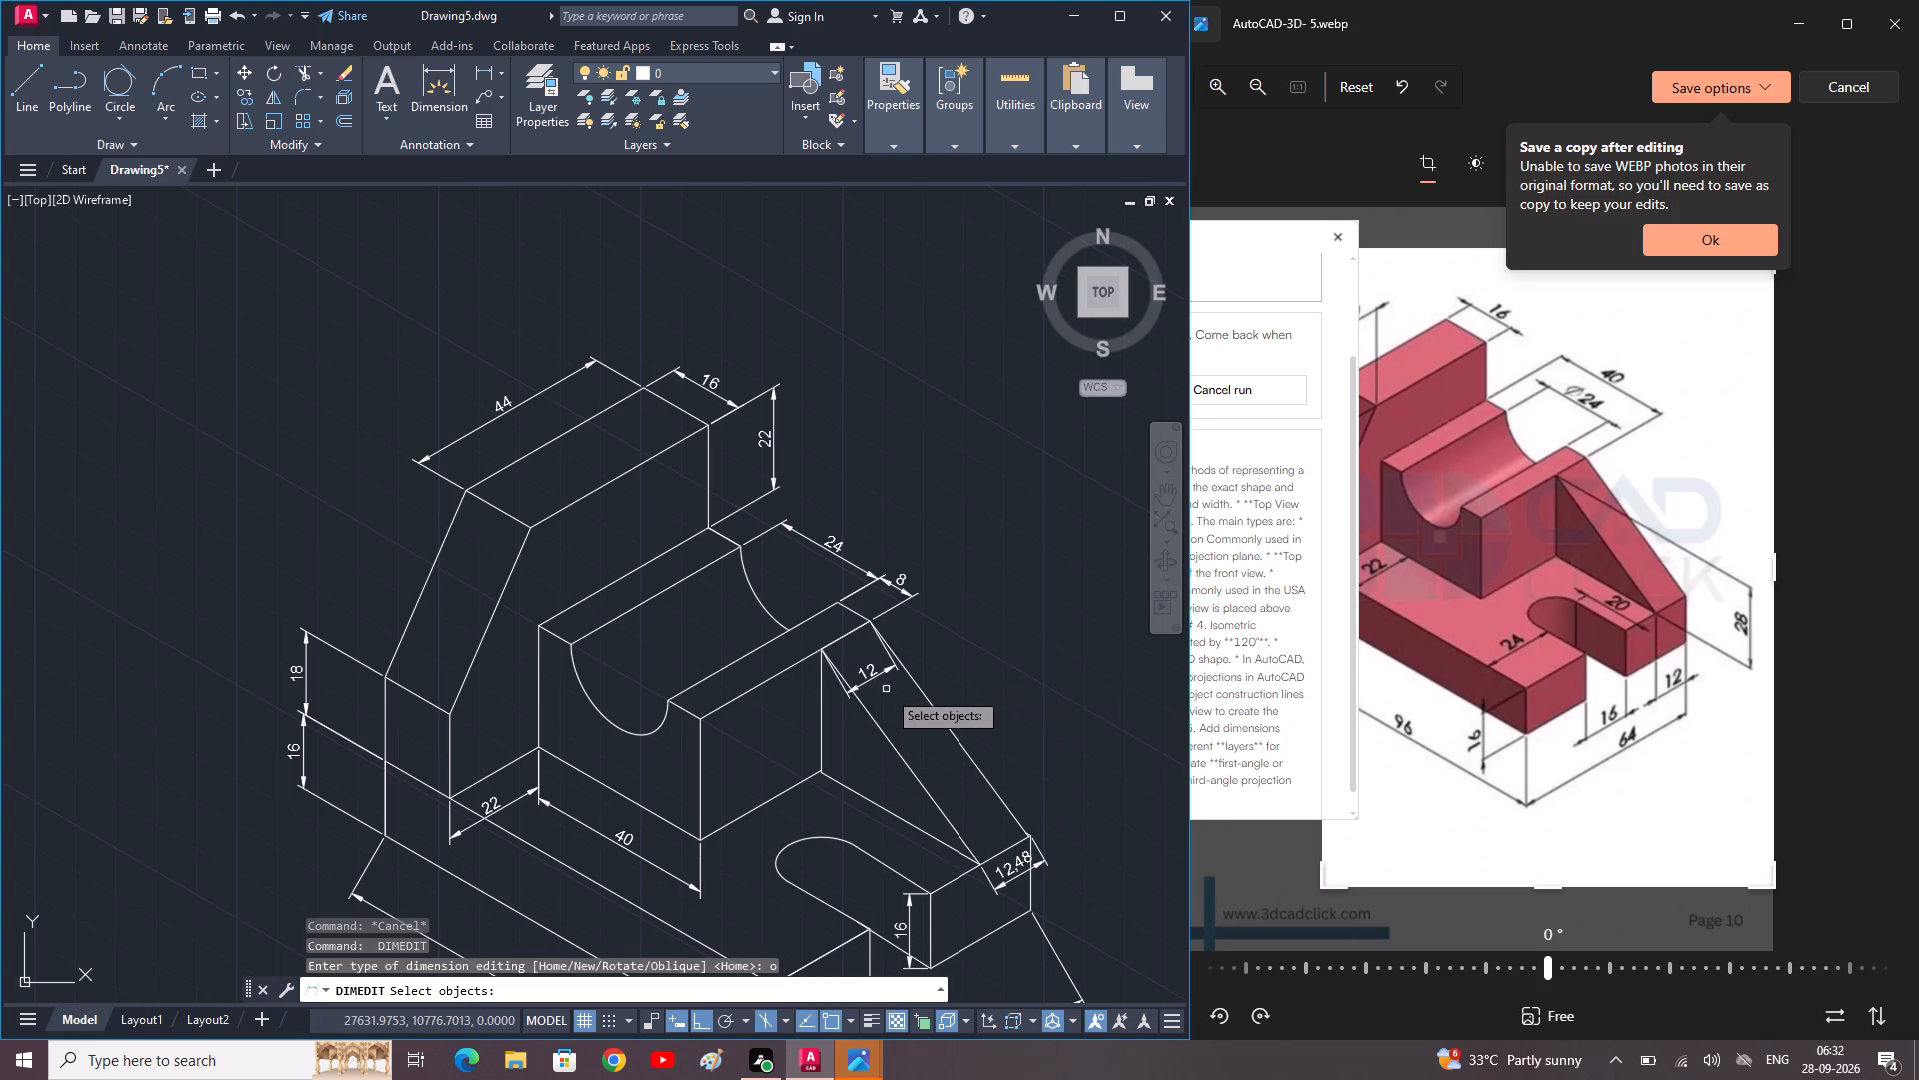
click(874, 679)
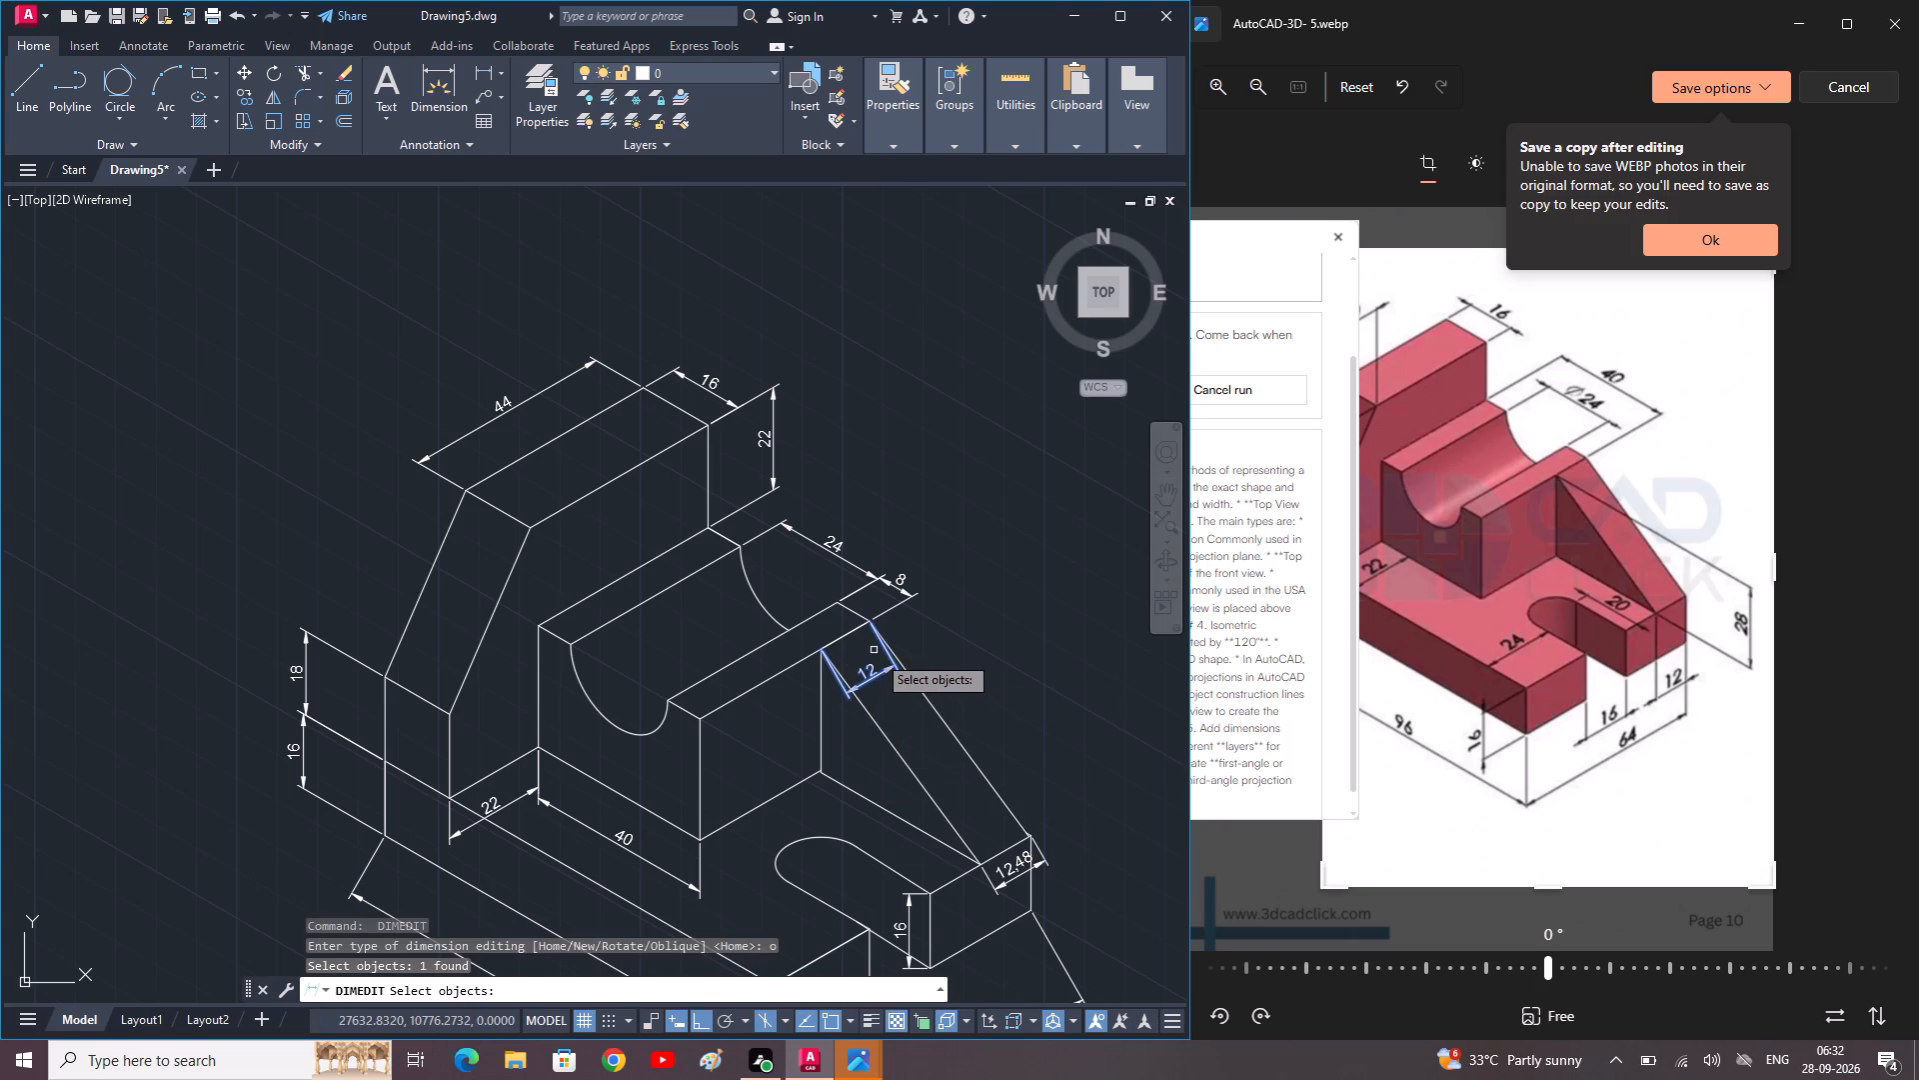
key(space)
click(910, 671)
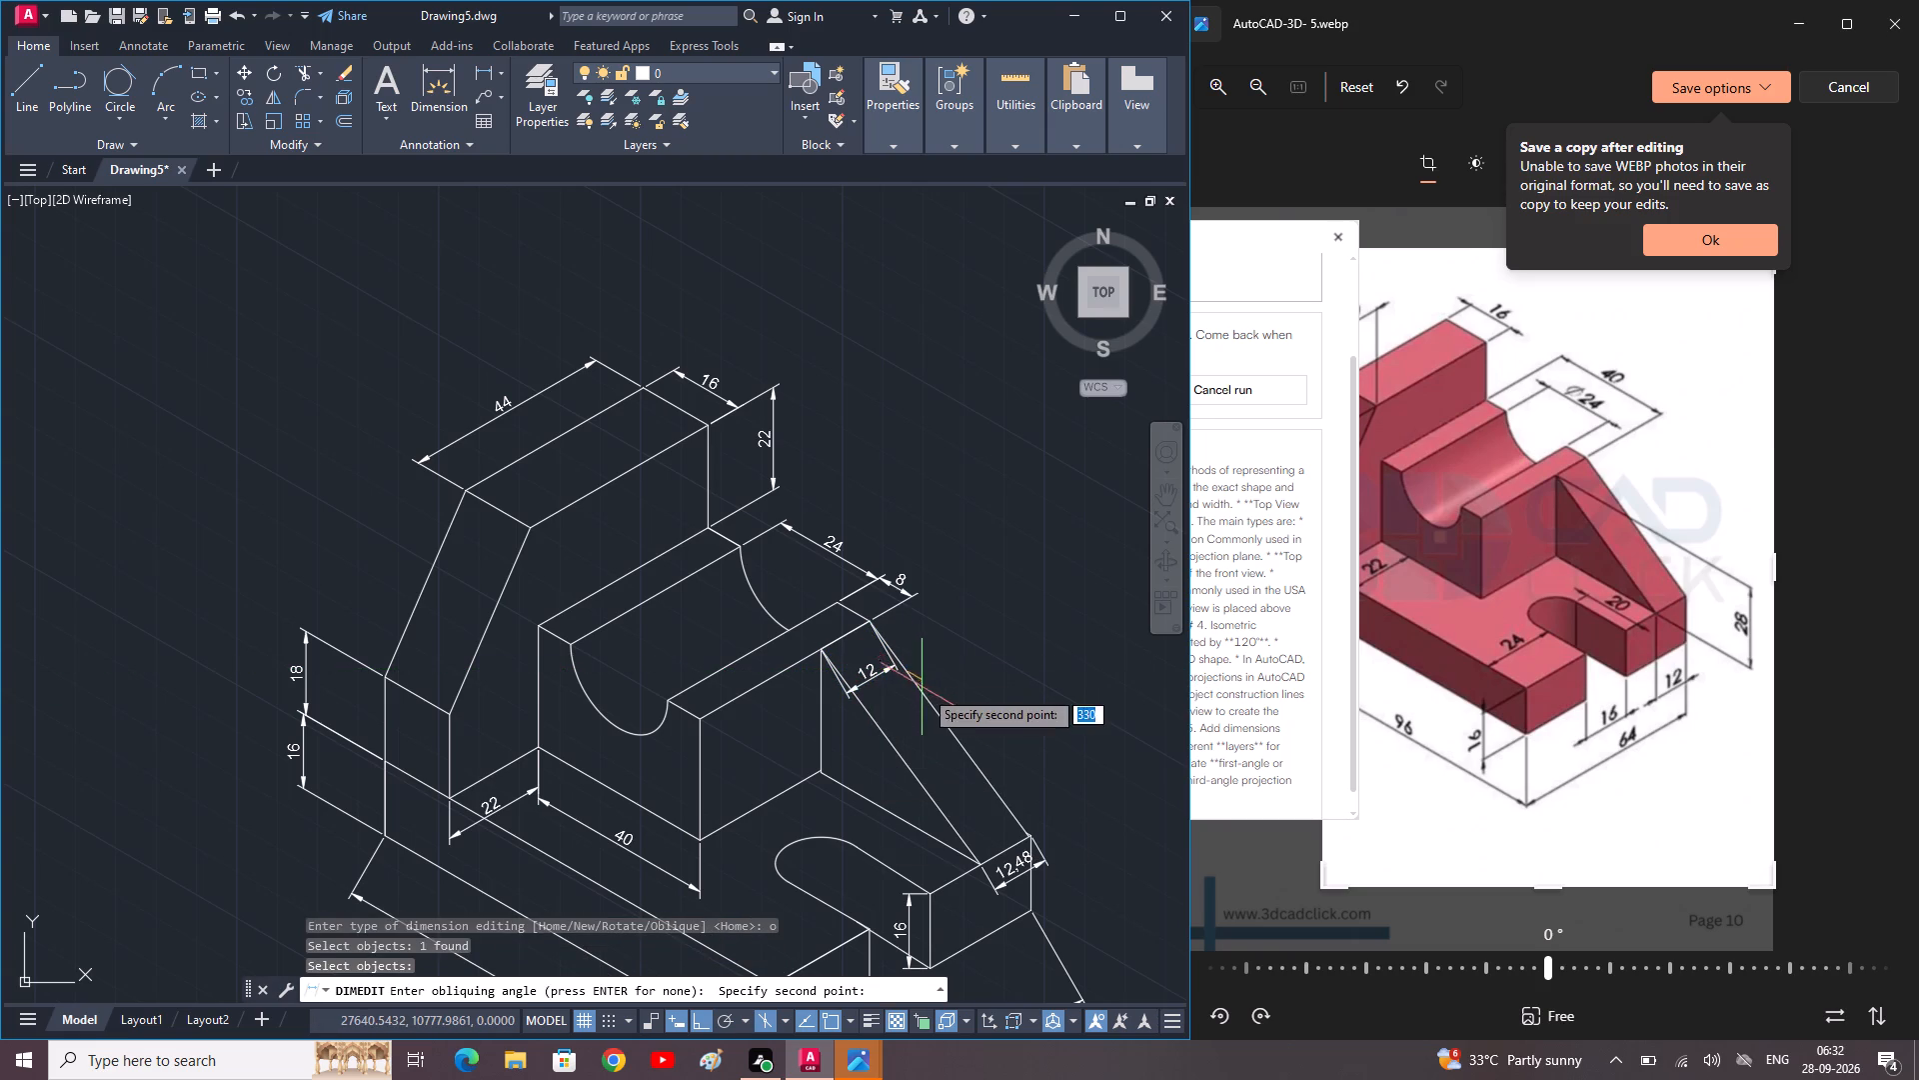
click(935, 699)
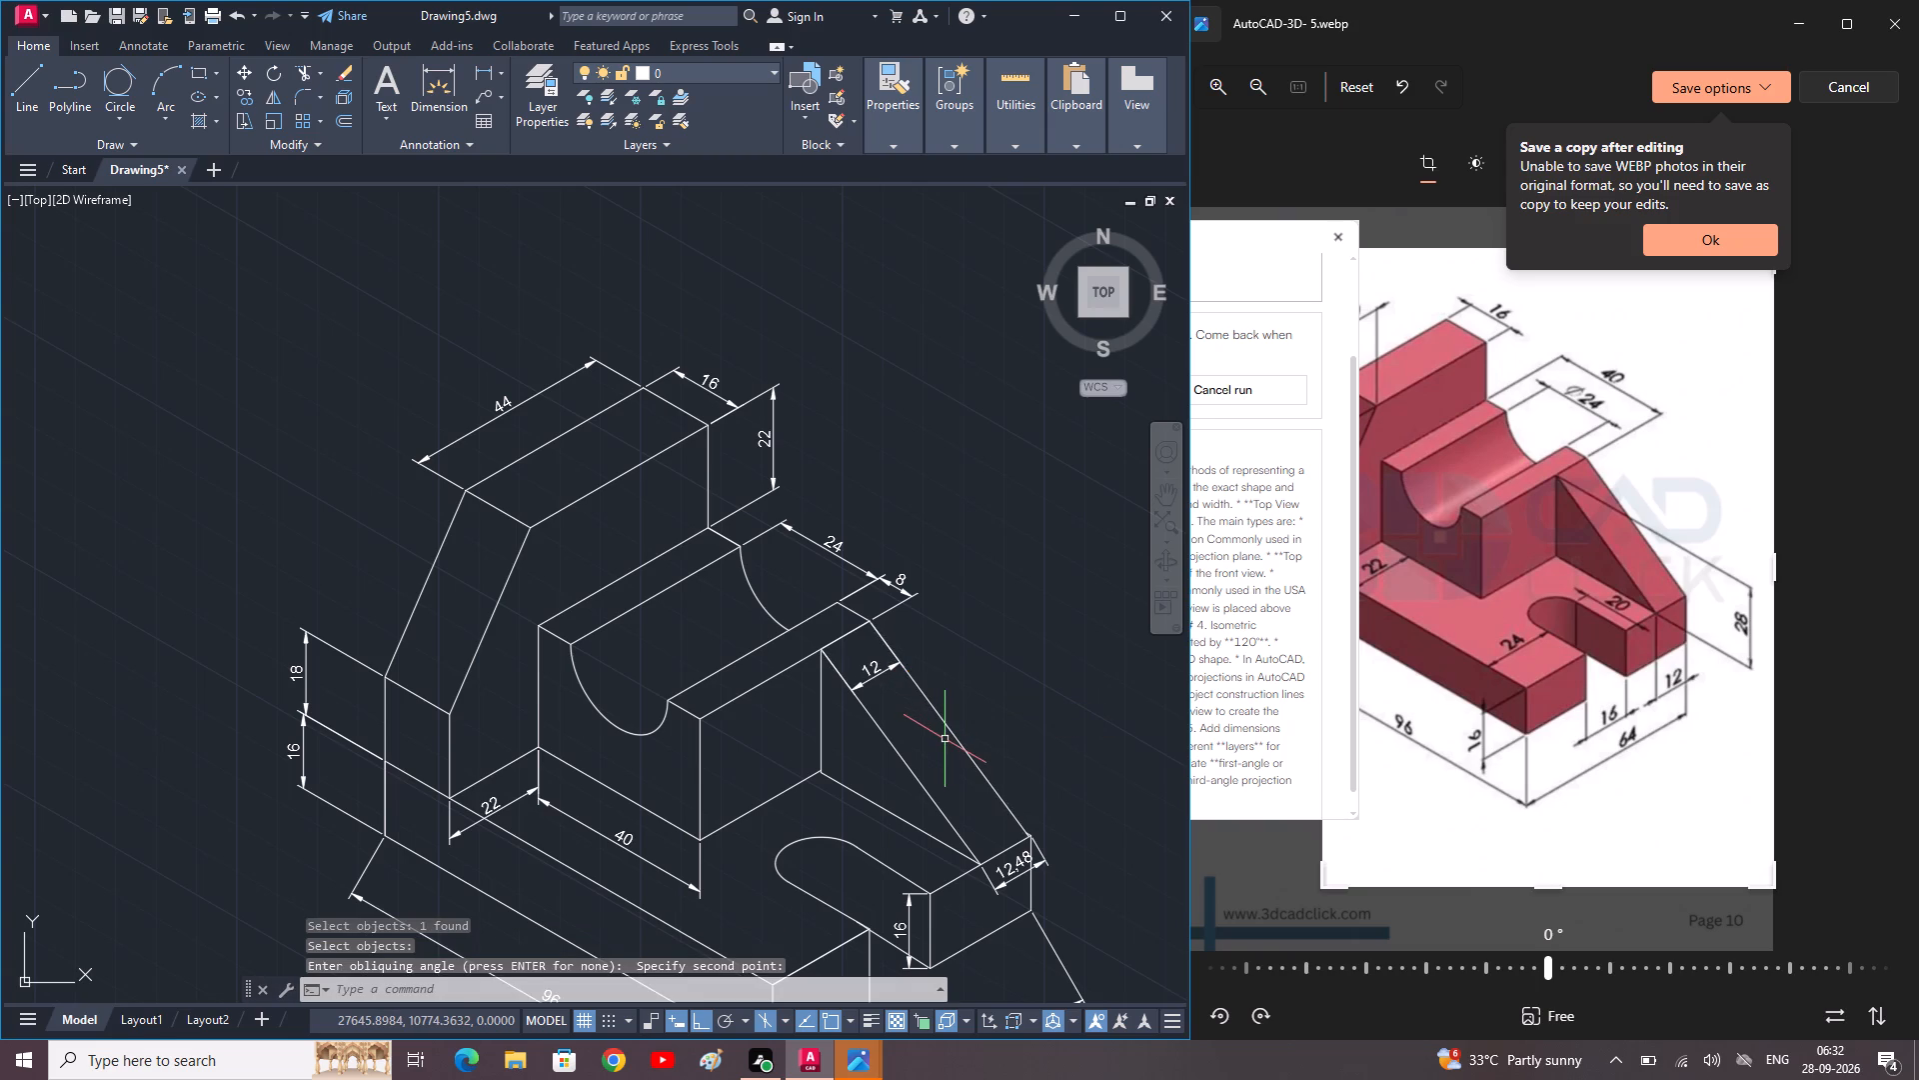
Oblique the 16 height dimension at the base slot's open end so its extension lines follow the slot's long straight edge.
middle_drag(945, 739, 899, 647)
scroll(945, 739, up, 1)
scroll(862, 709, down, 1)
middle_drag(893, 836, 873, 809)
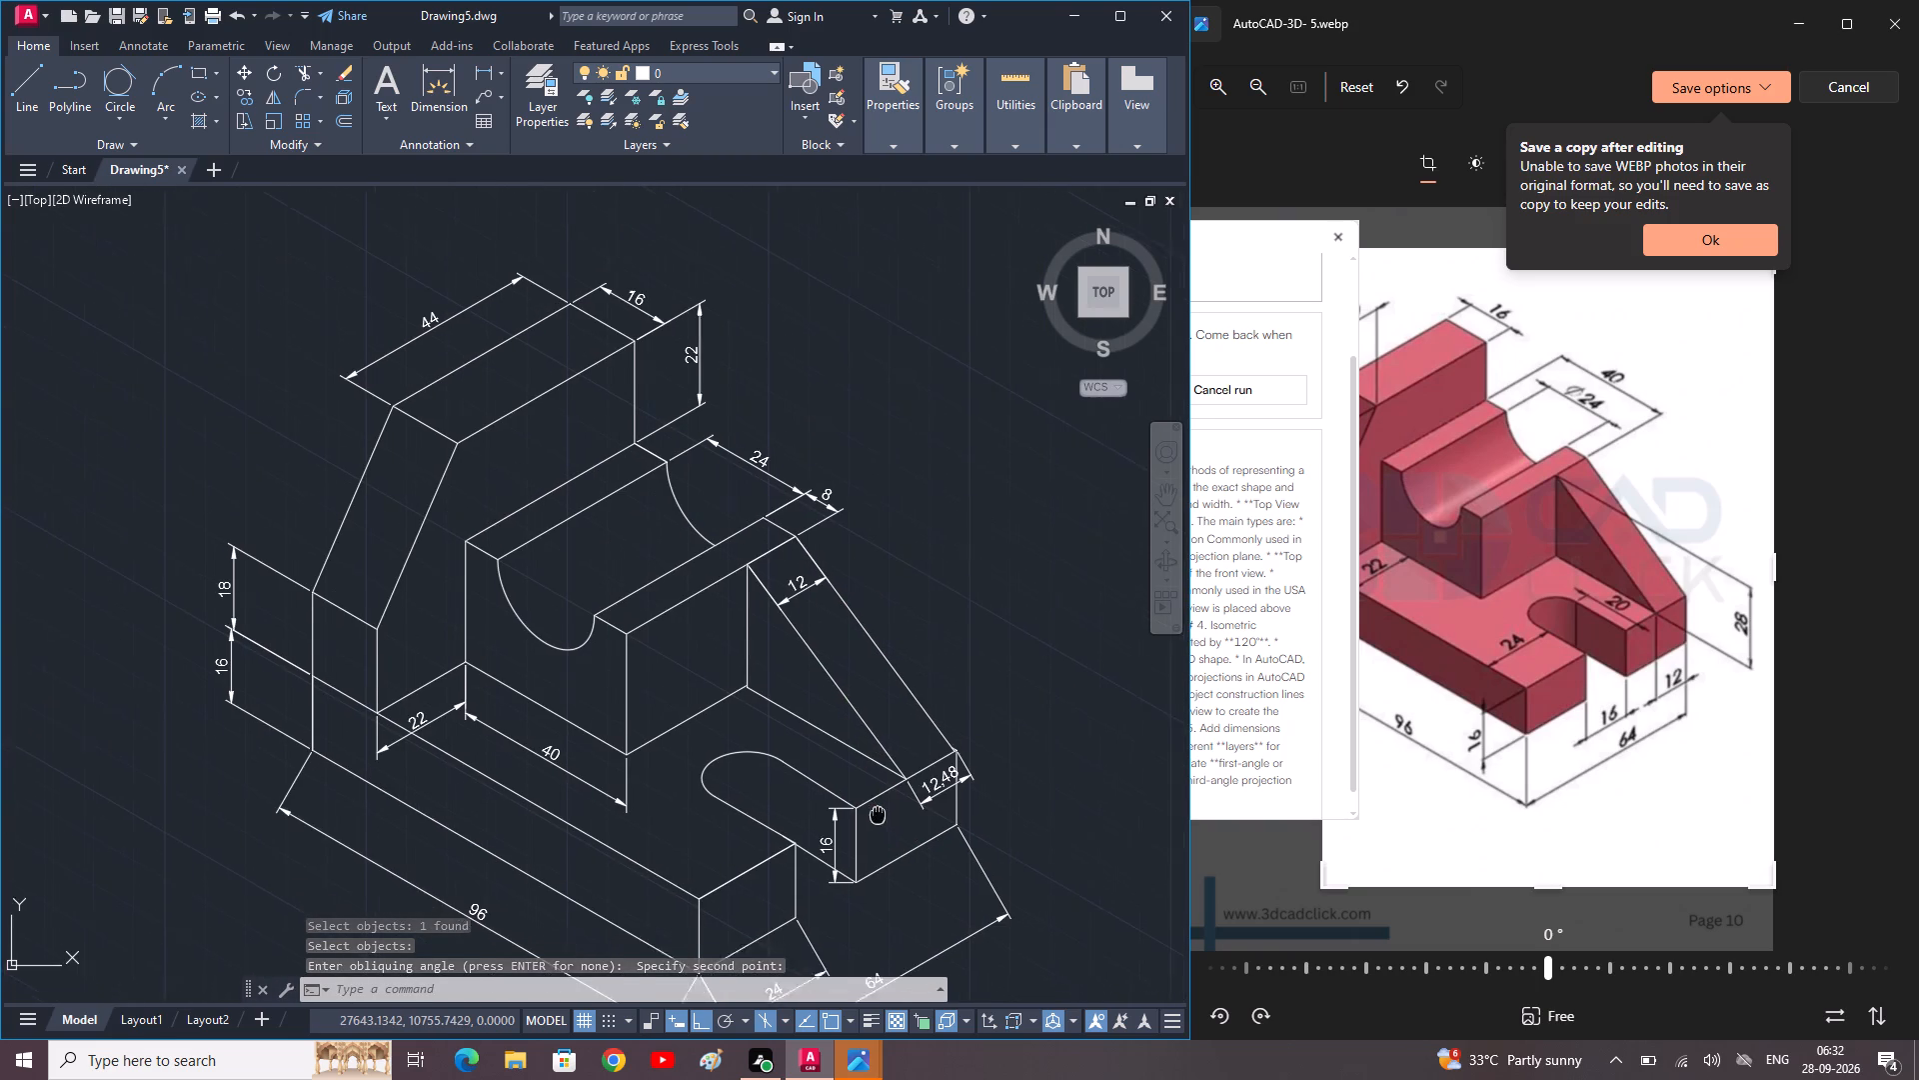
middle_drag(873, 809, 857, 791)
key(space)
text(o)
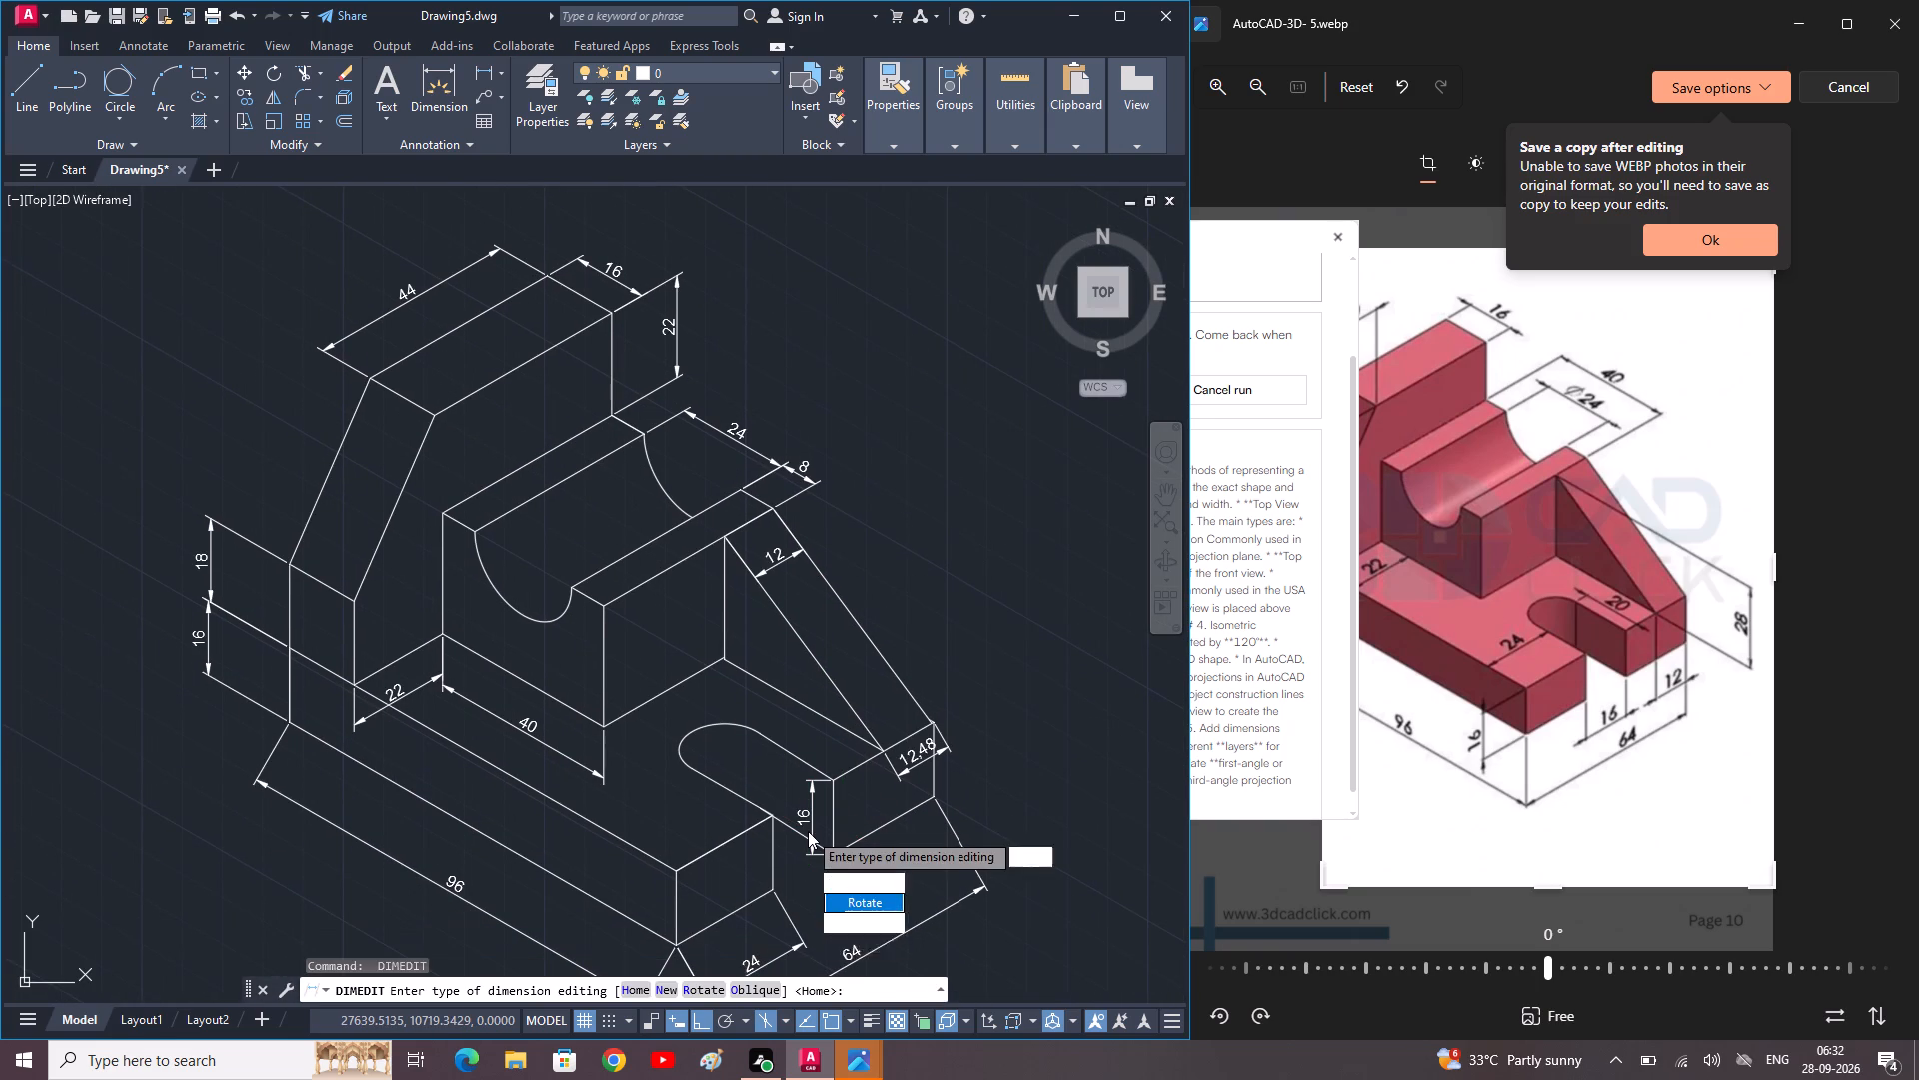
key(space)
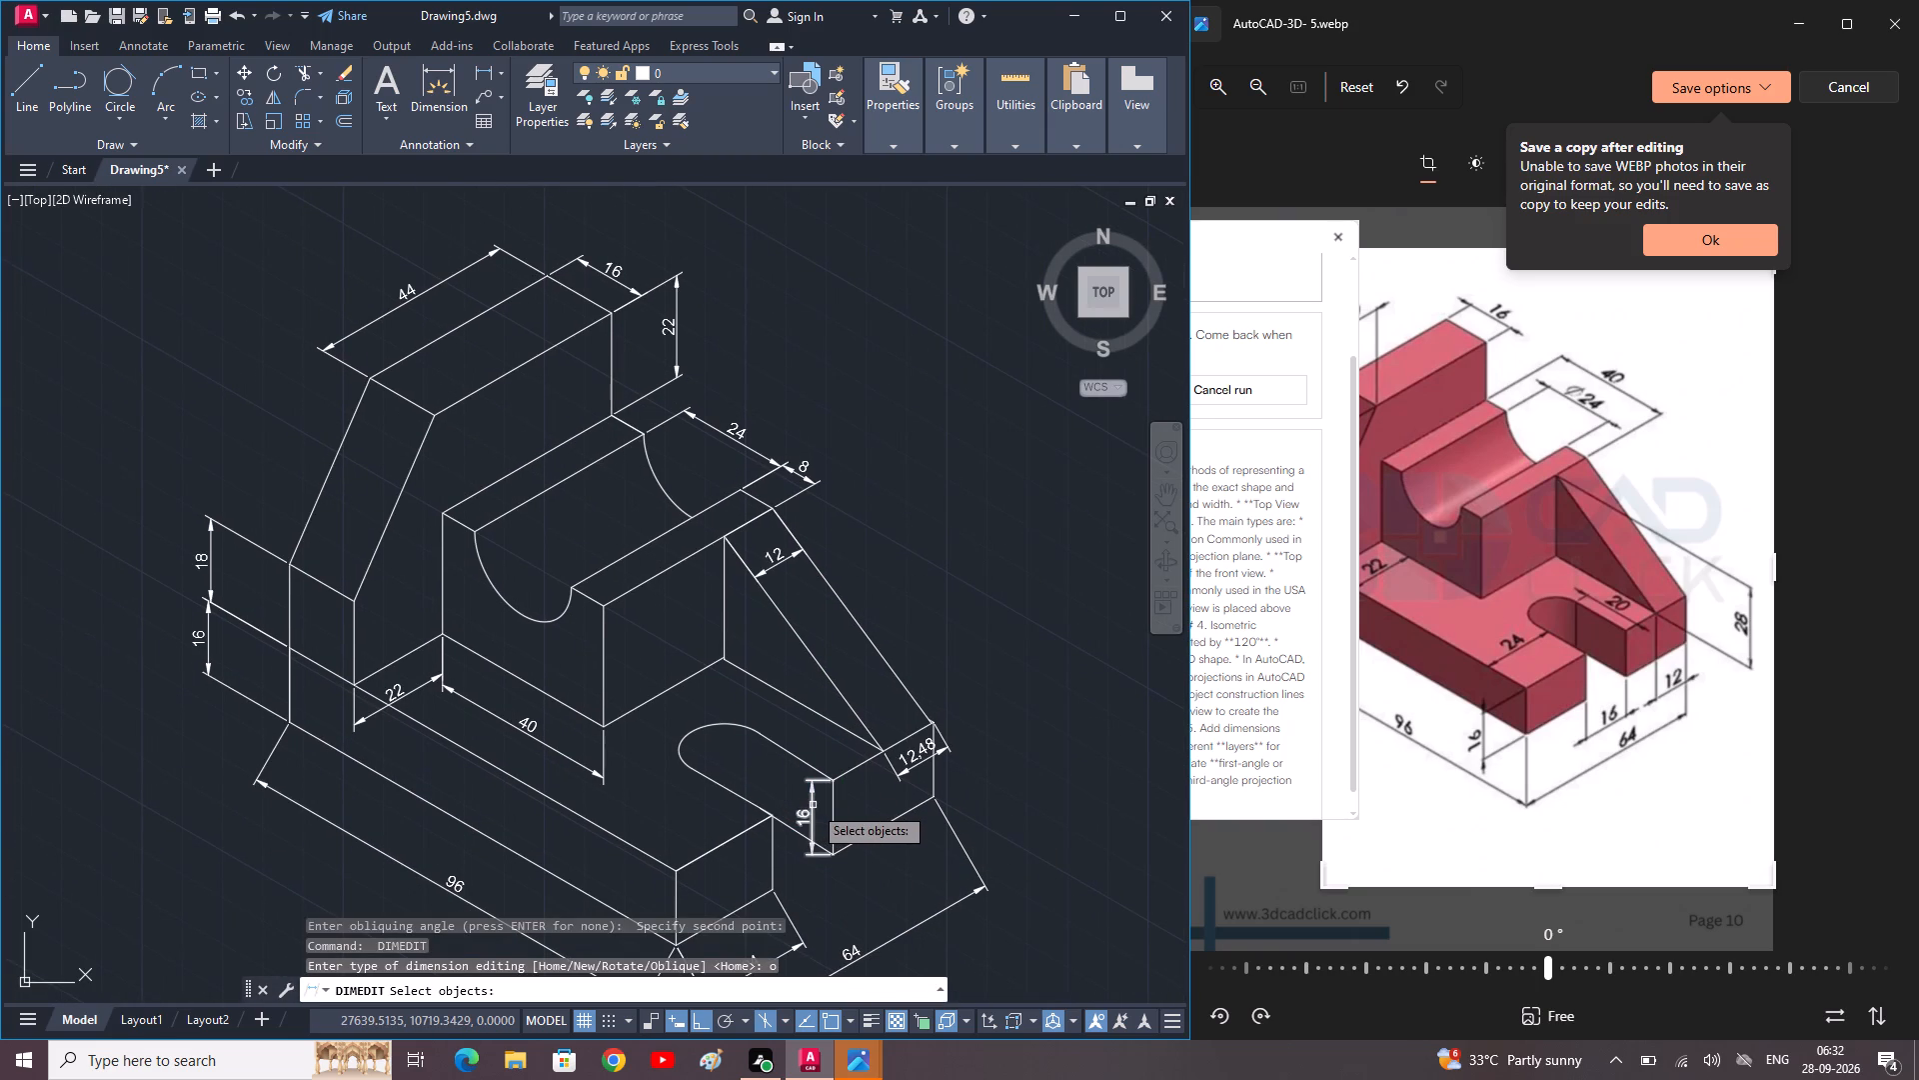
click(814, 805)
key(space)
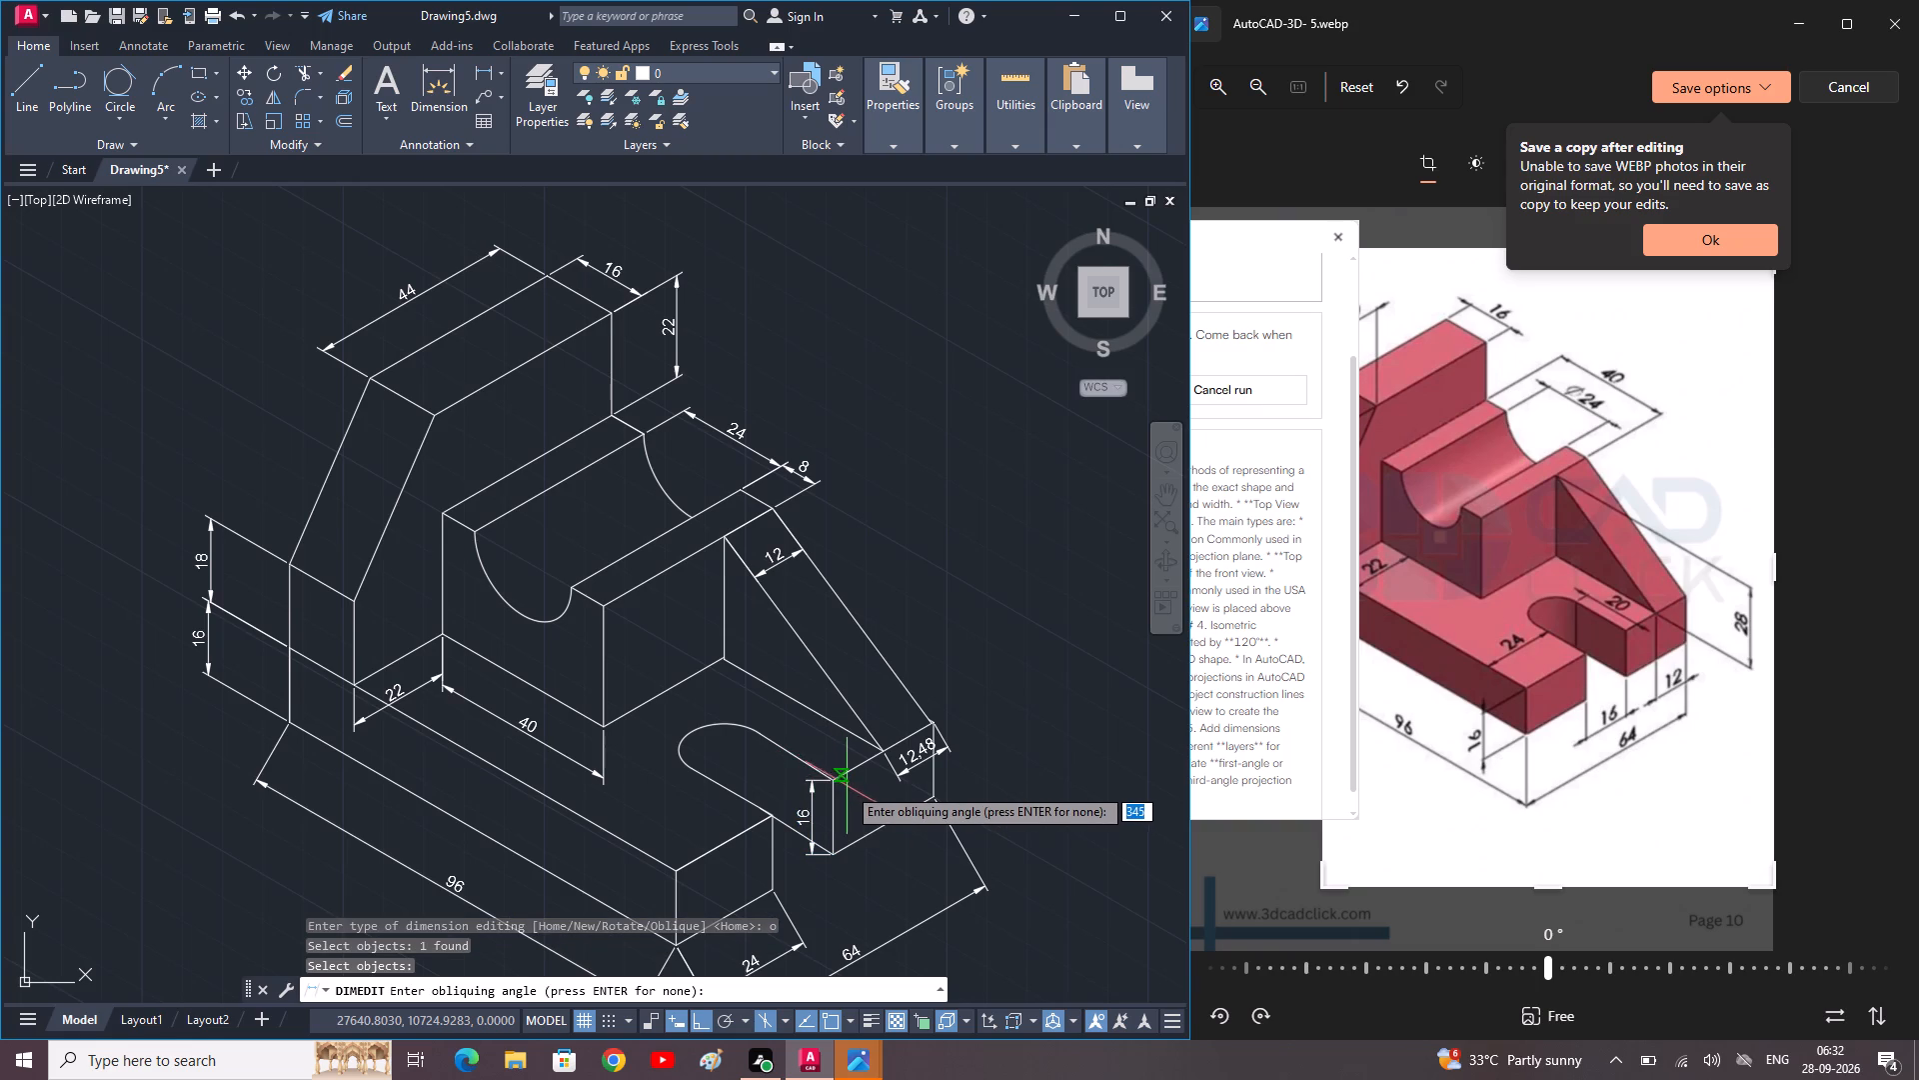
click(839, 785)
click(799, 762)
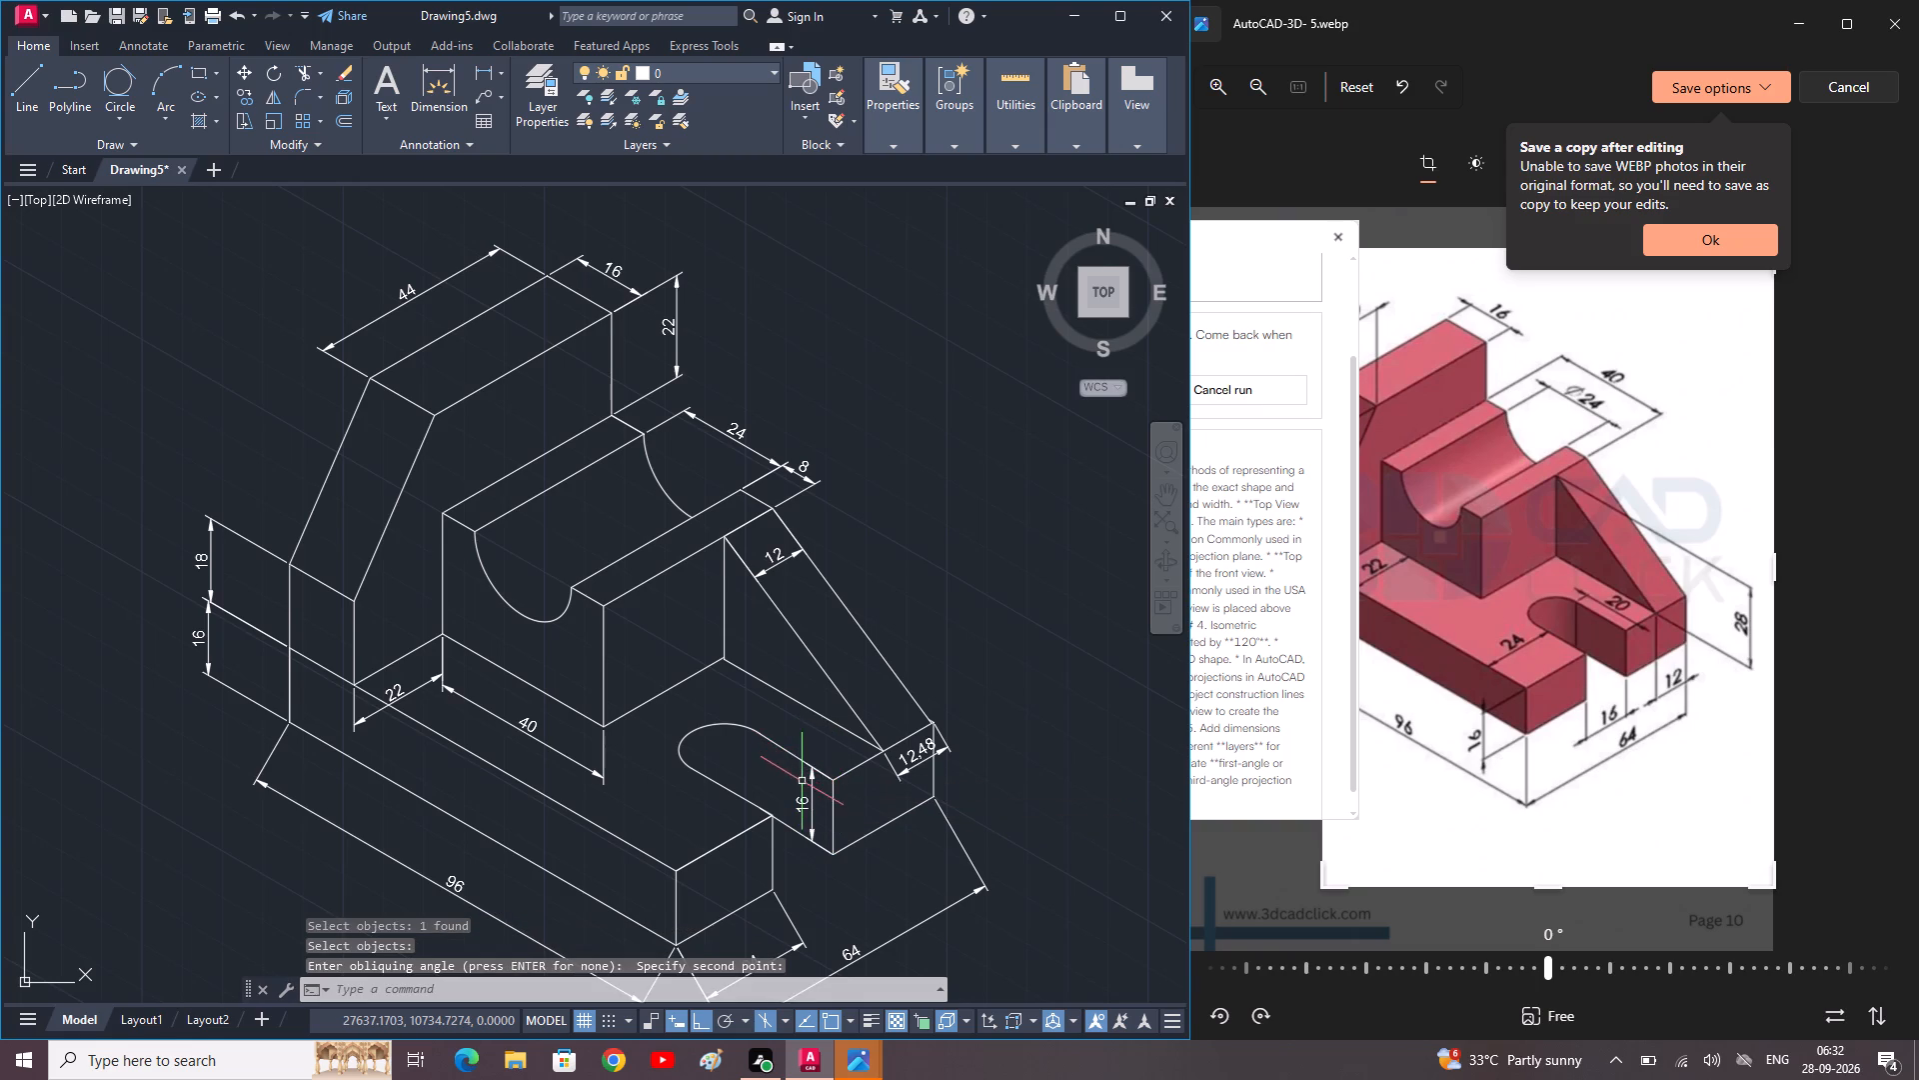
Oblique the 96 dimension along the base's long bottom edge so its extension lines follow the base's vertical corner edge.
middle_drag(802, 782, 926, 715)
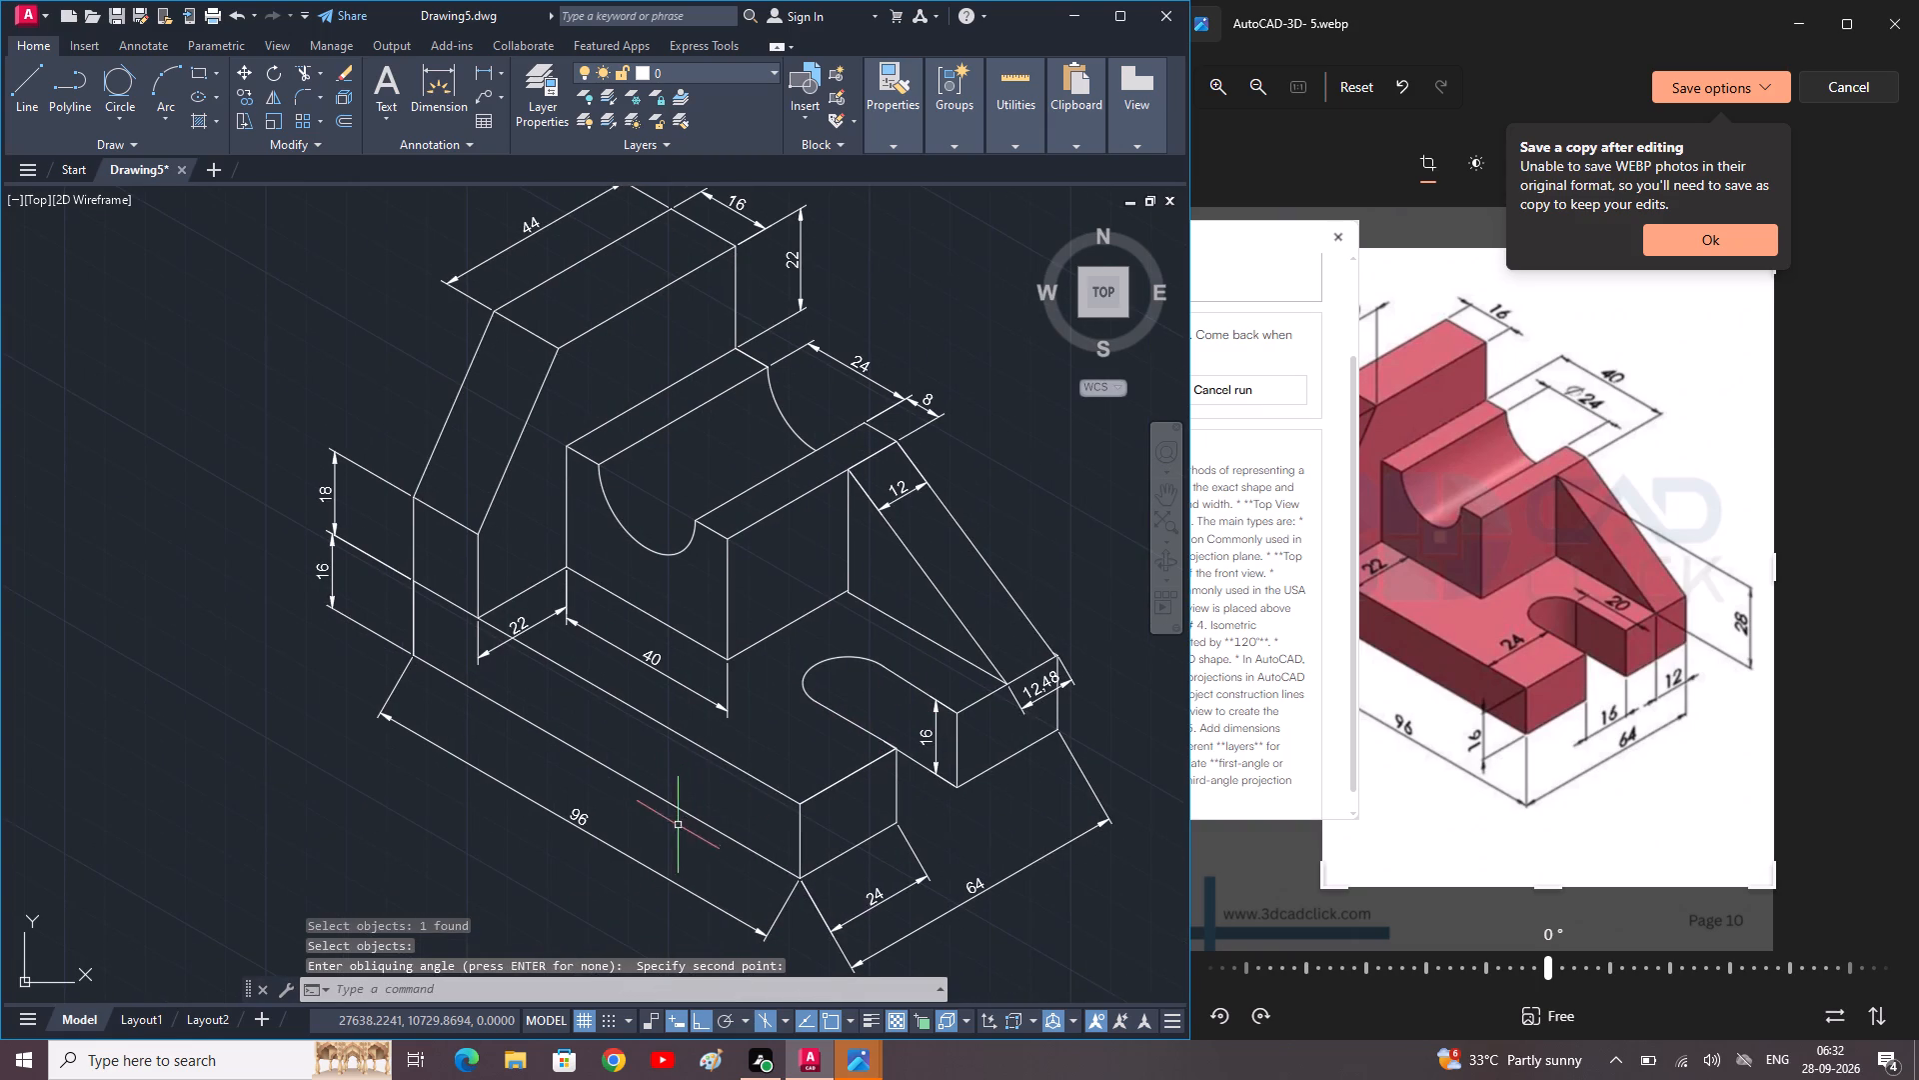
key(space)
key(o)
key(space)
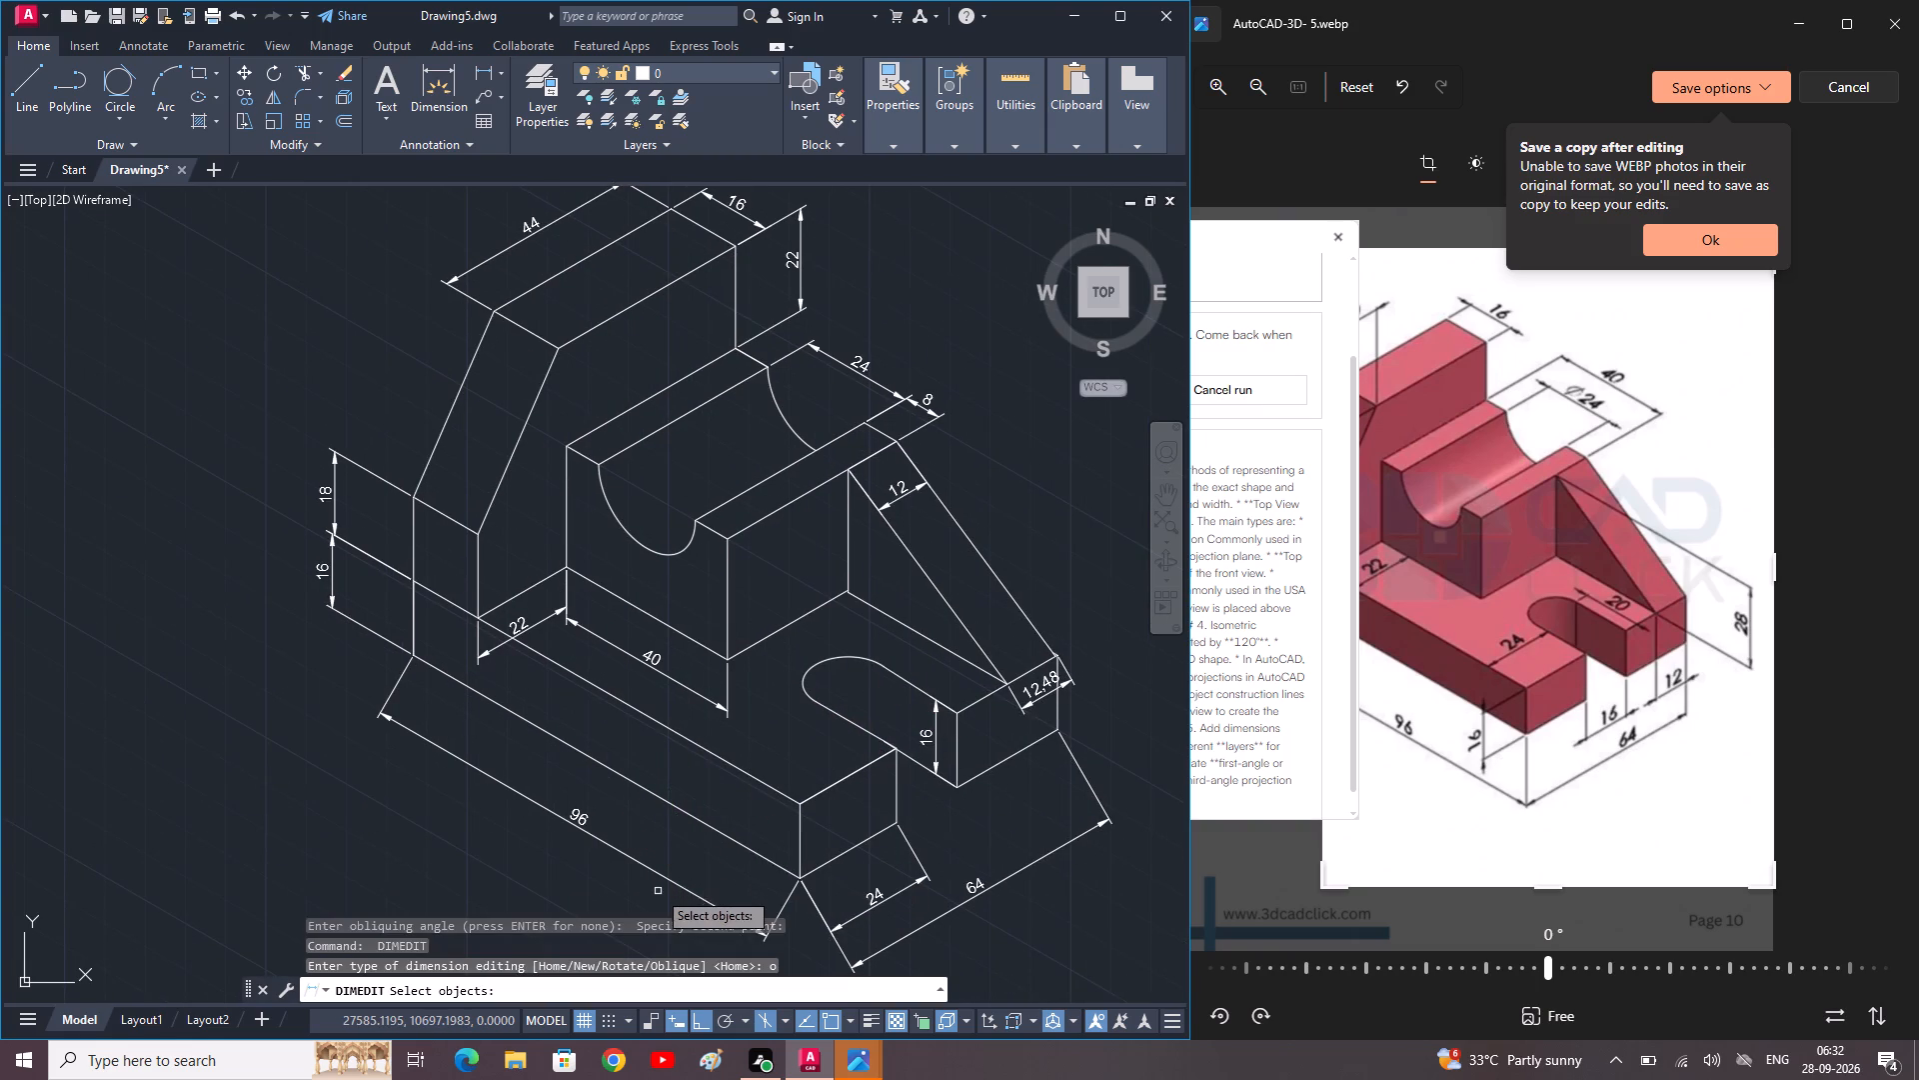
click(664, 875)
key(space)
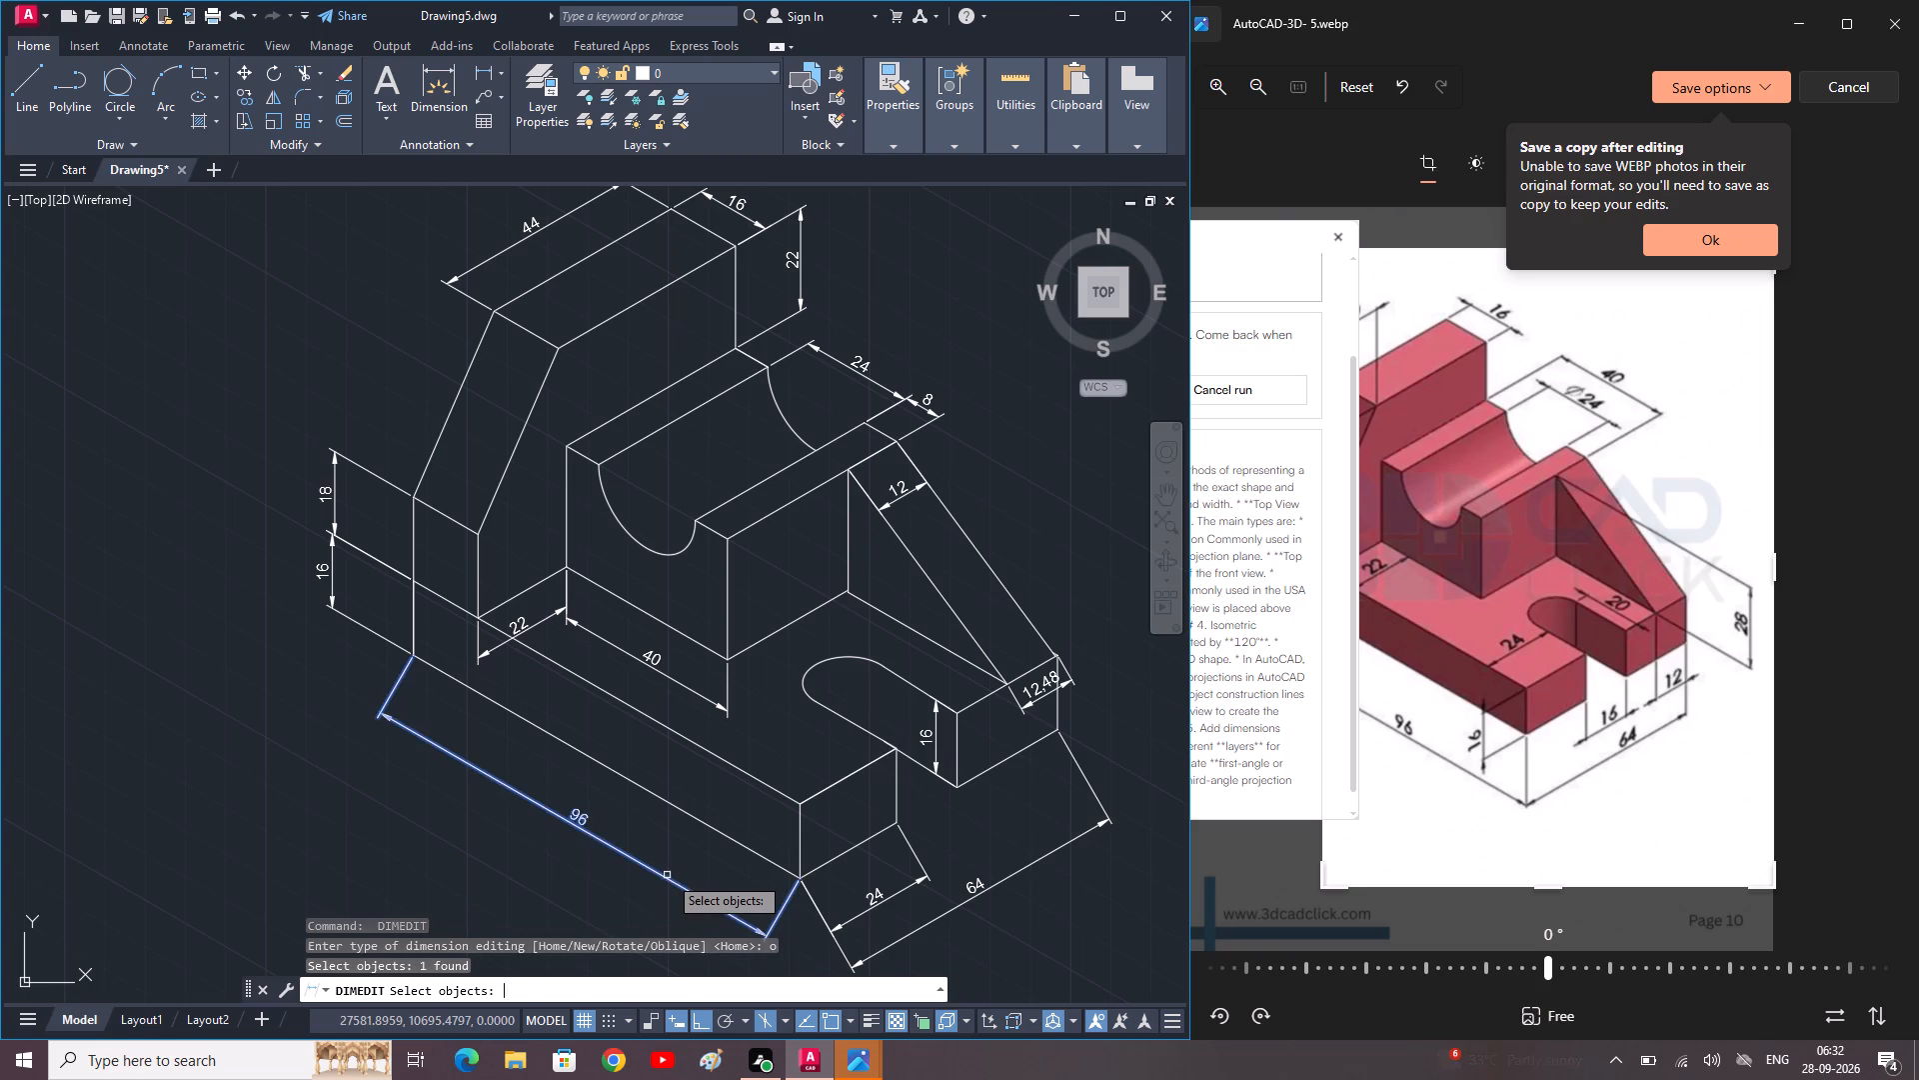
click(799, 881)
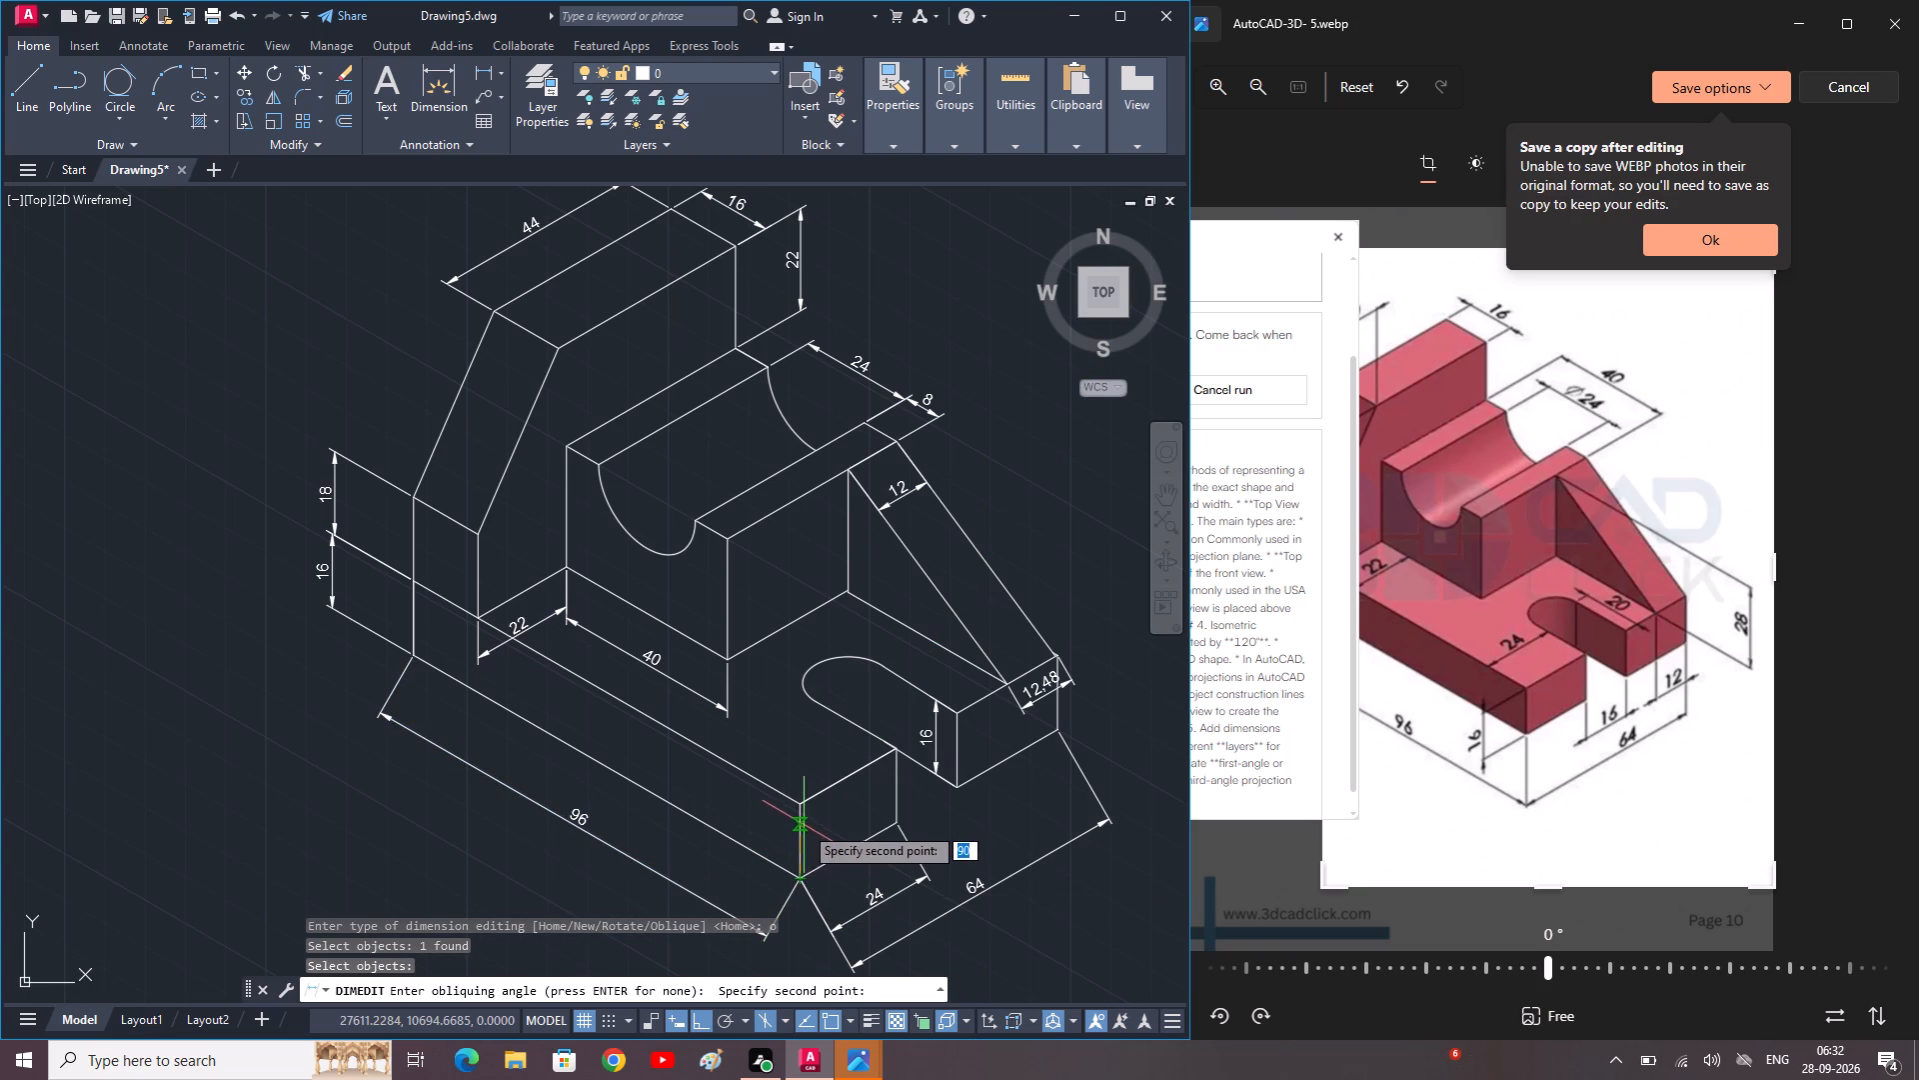
click(804, 825)
Oblique the 24 dimension below the base's end face so its extension lines follow the base's vertical corner edge.
key(space)
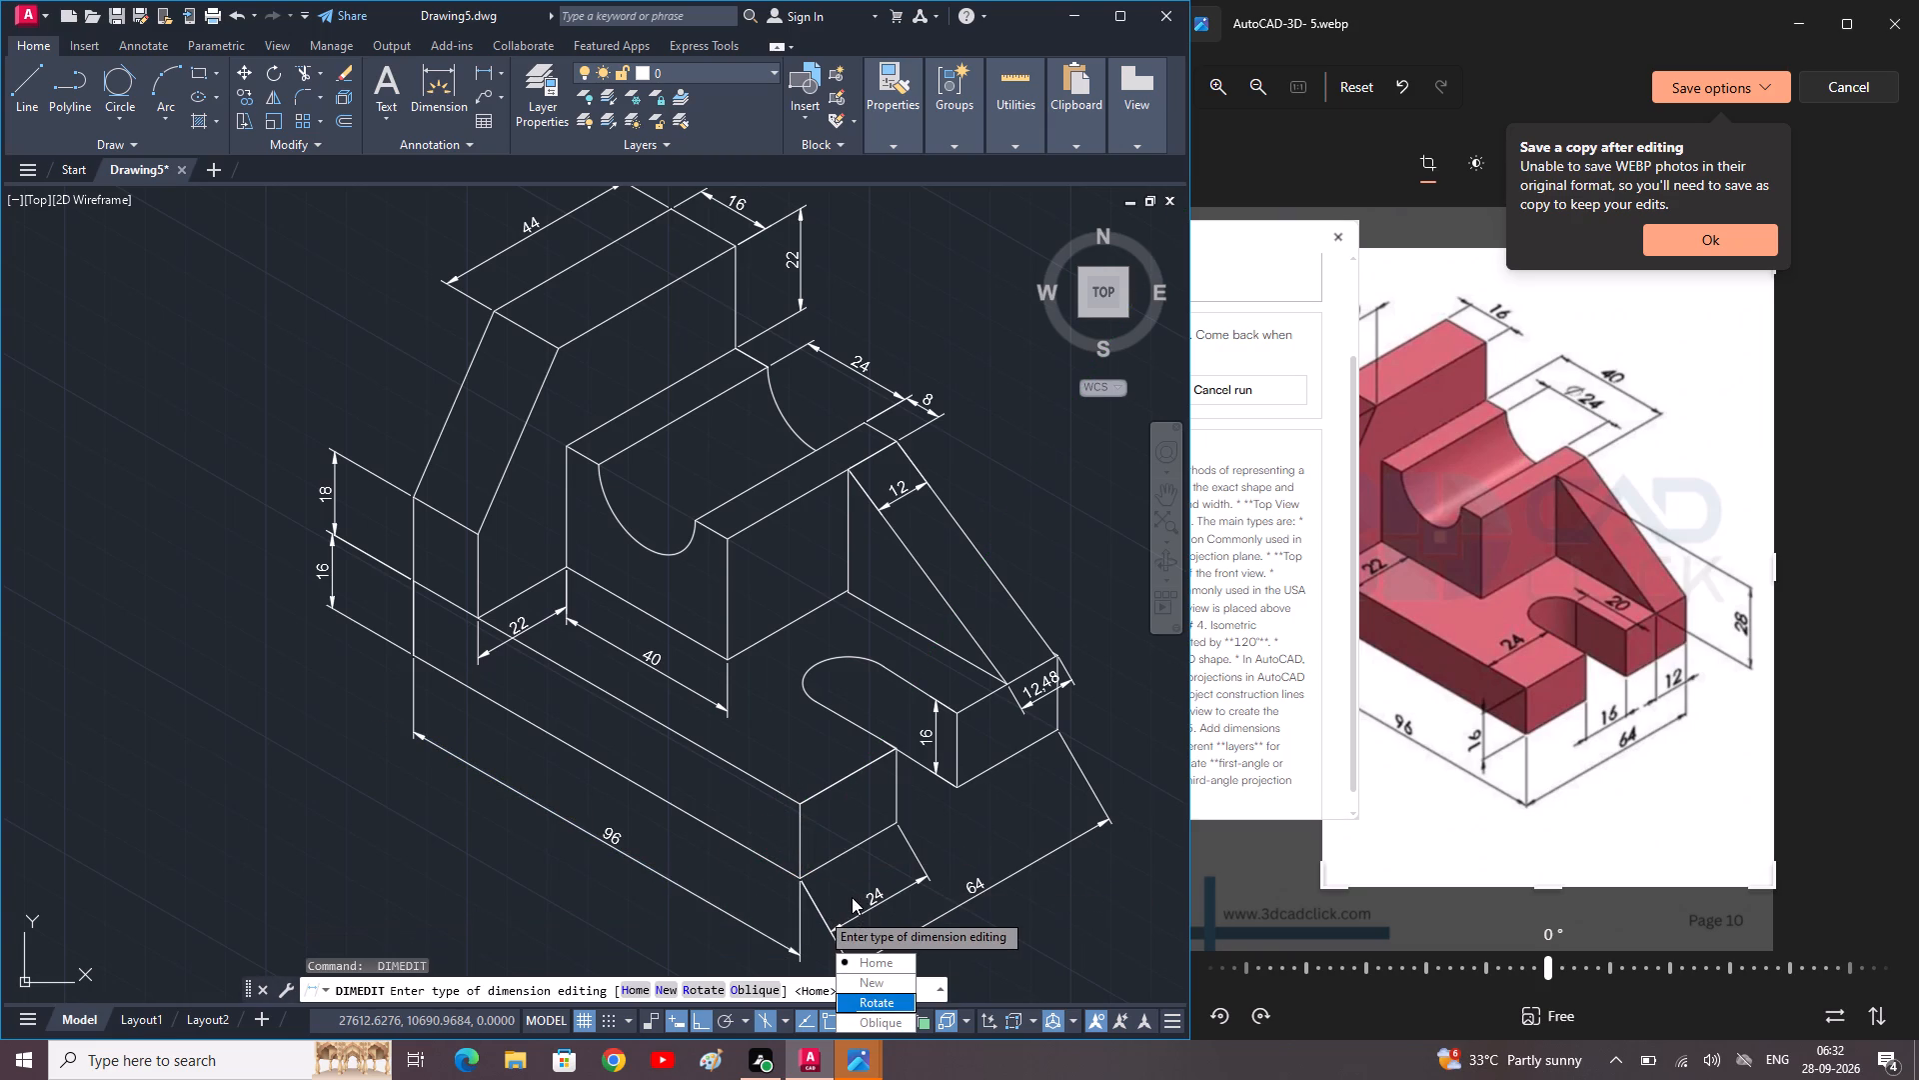
key(o)
key(space)
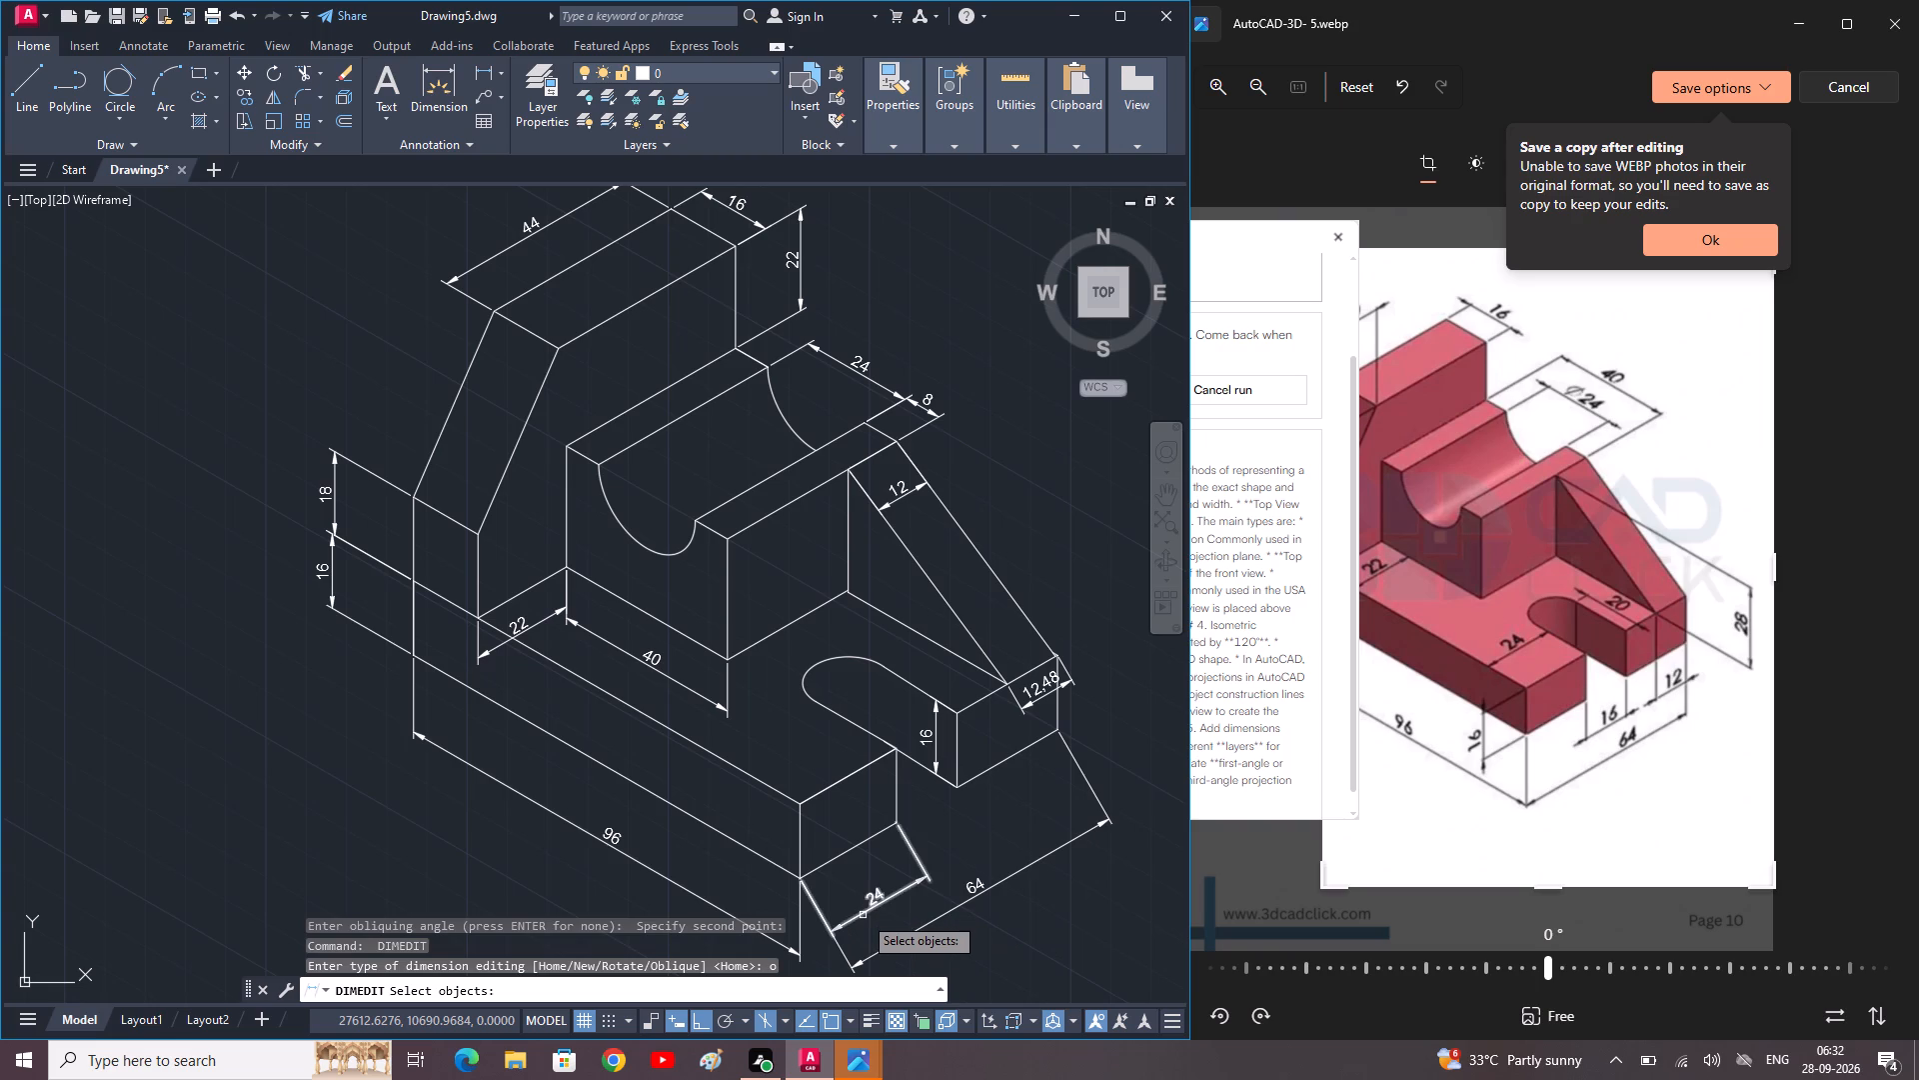
click(863, 915)
key(space)
click(795, 876)
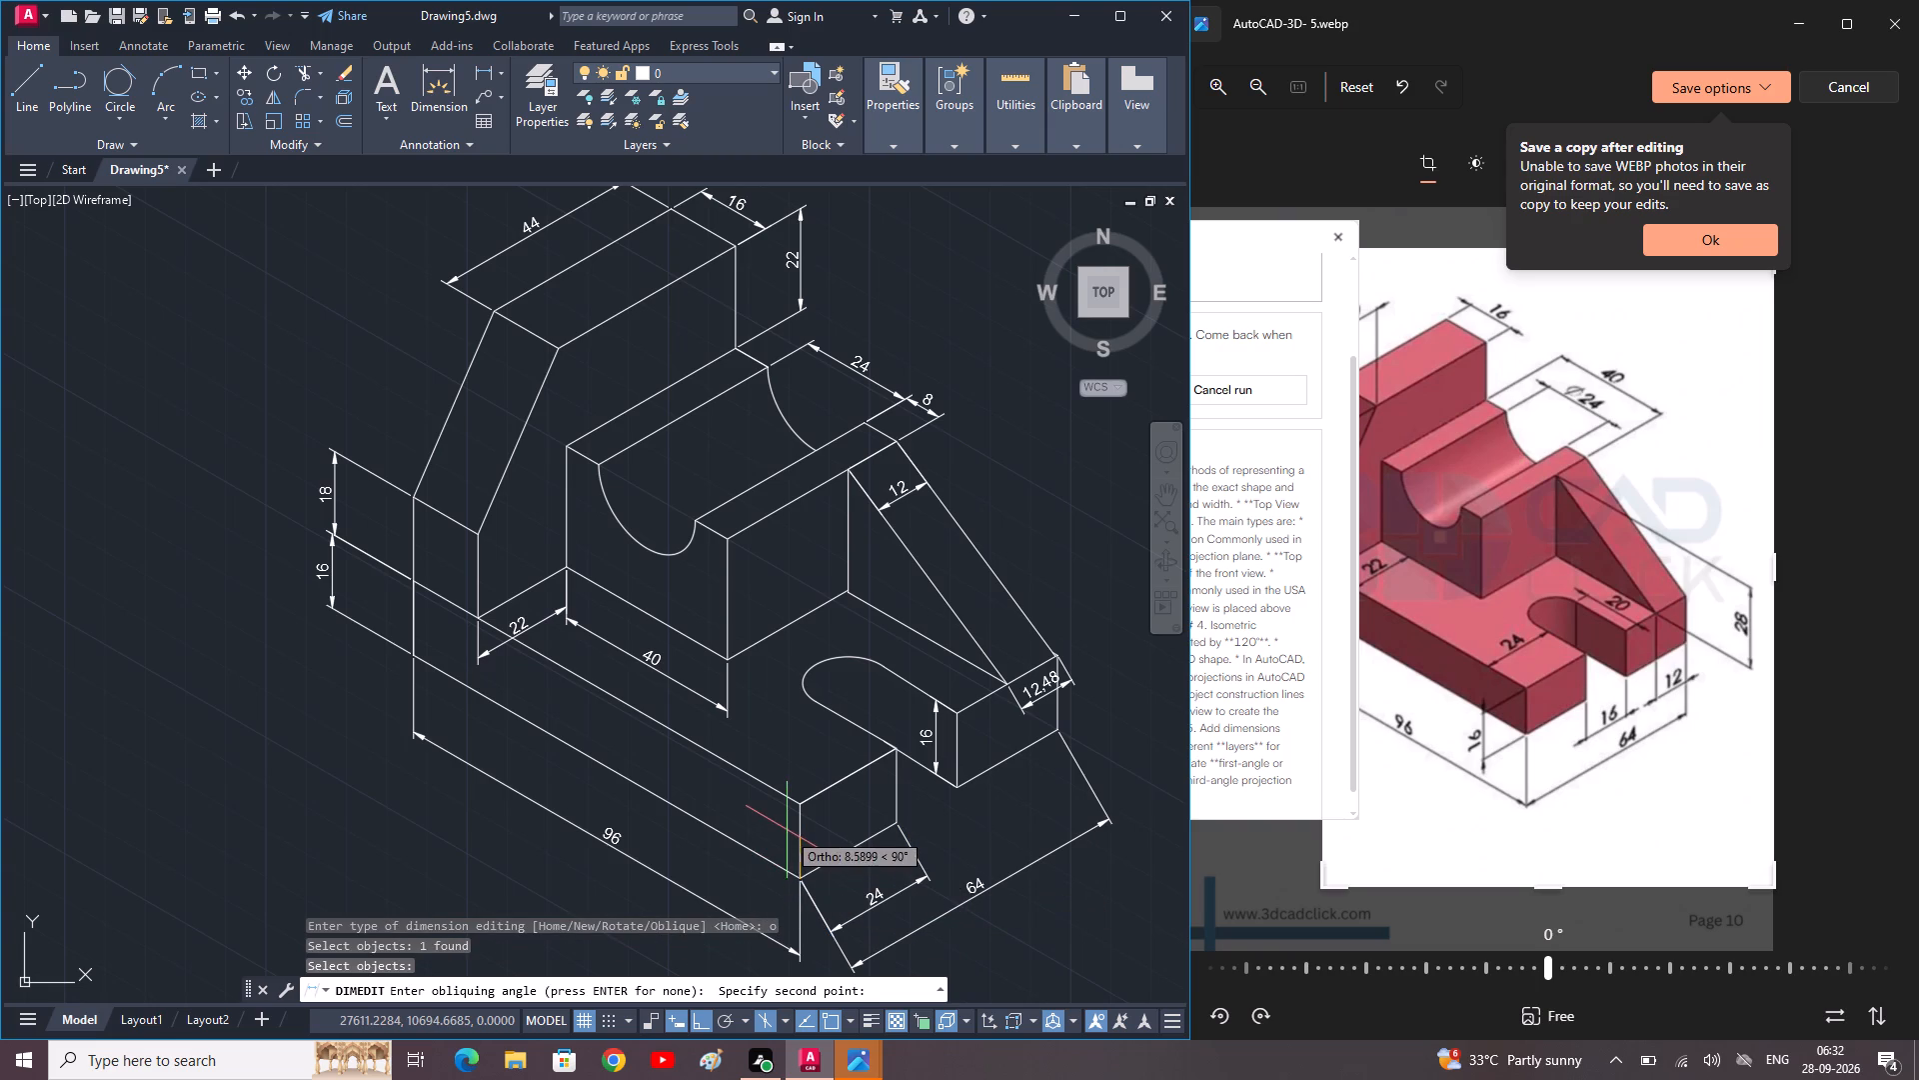
click(794, 829)
Oblique the 64 overall width dimension below the base so its extension lines follow the base's vertical corner edge.
middle_drag(848, 914, 839, 892)
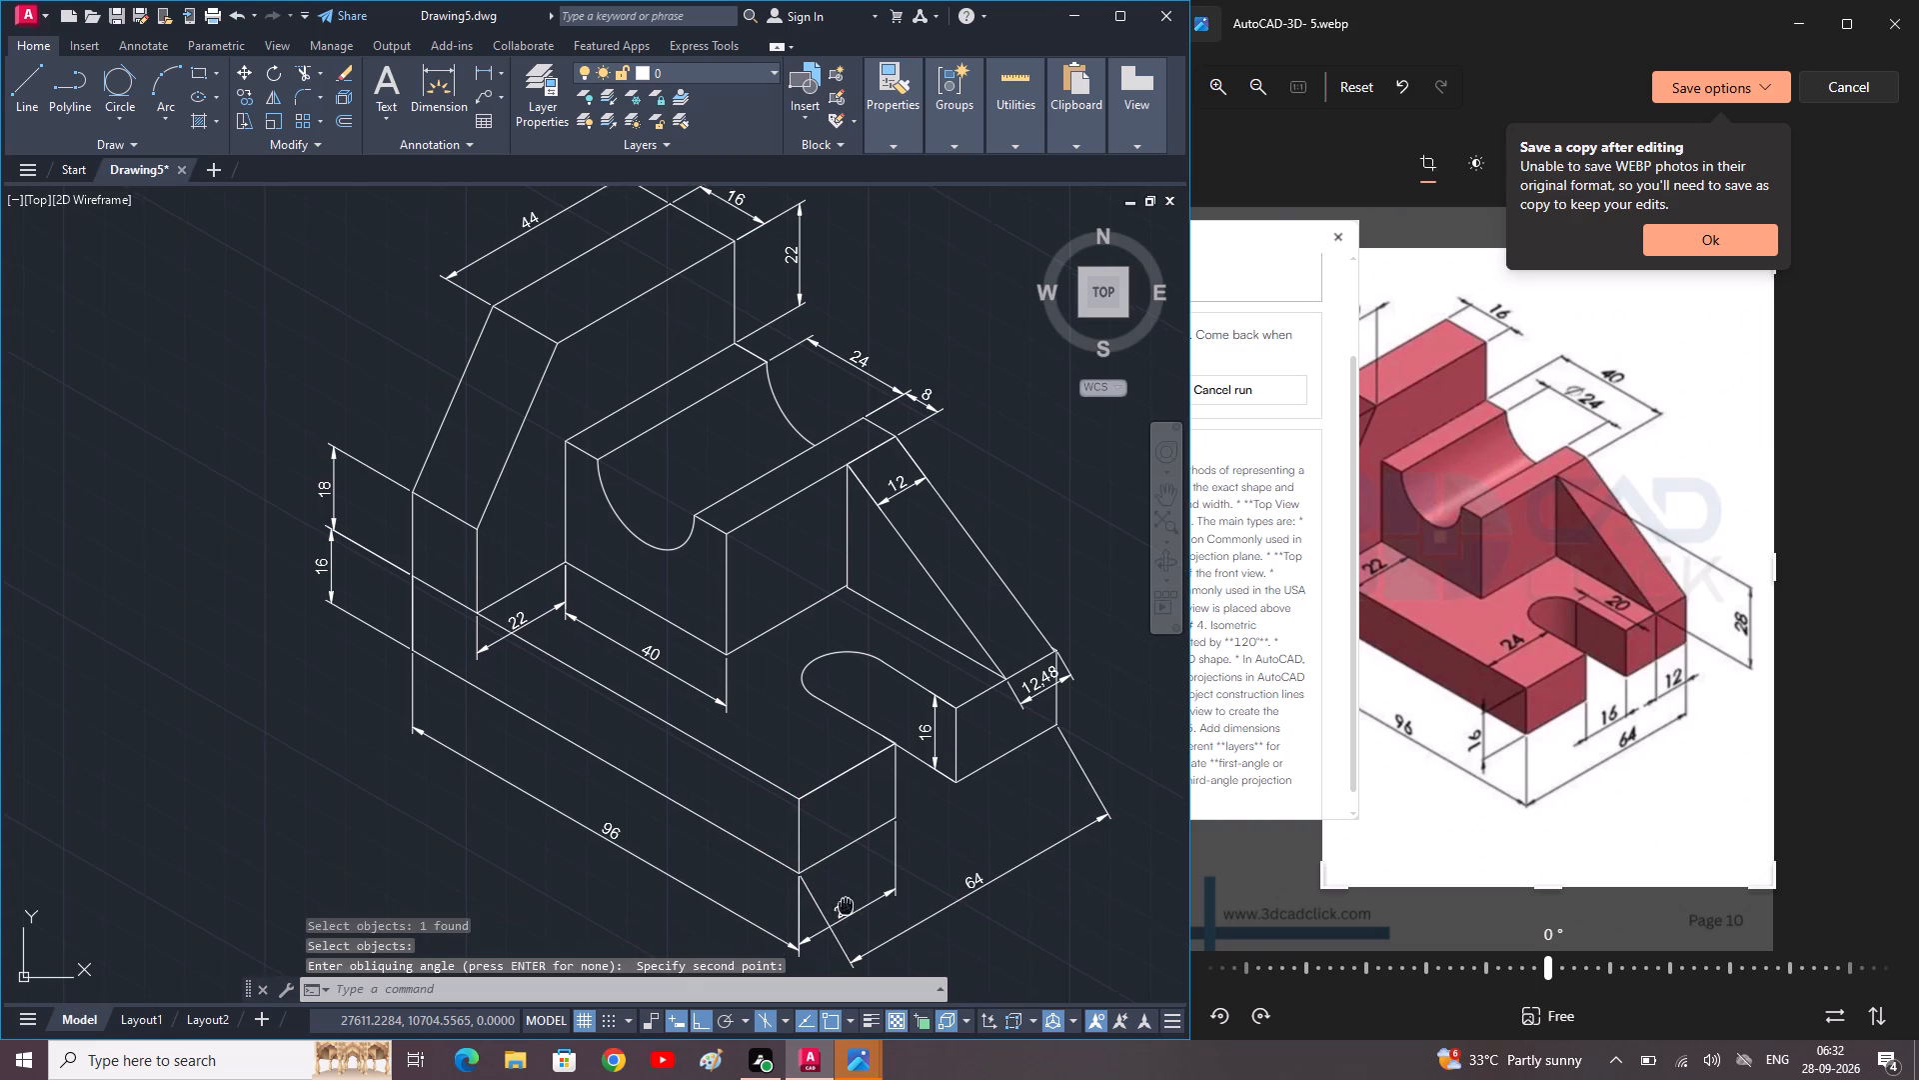
middle_drag(839, 892, 811, 856)
key(space)
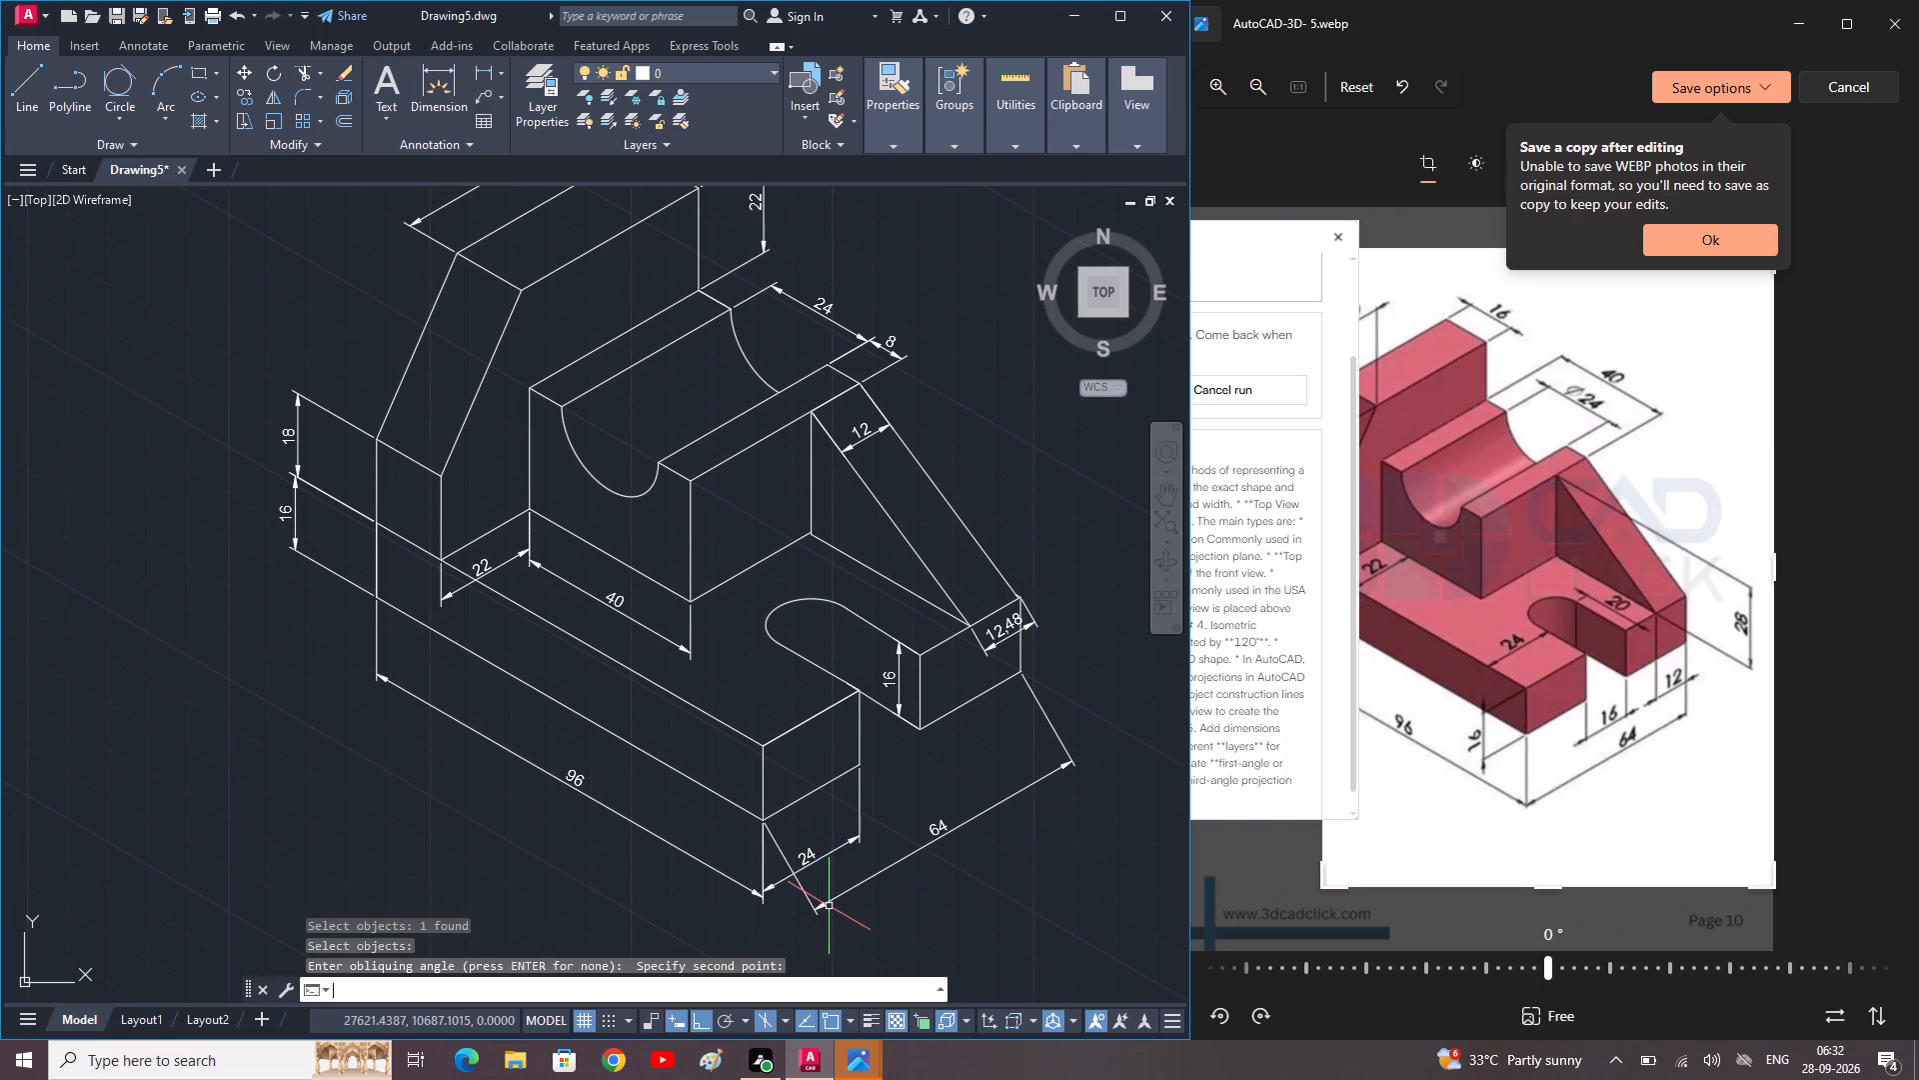
text(o)
key(space)
click(827, 904)
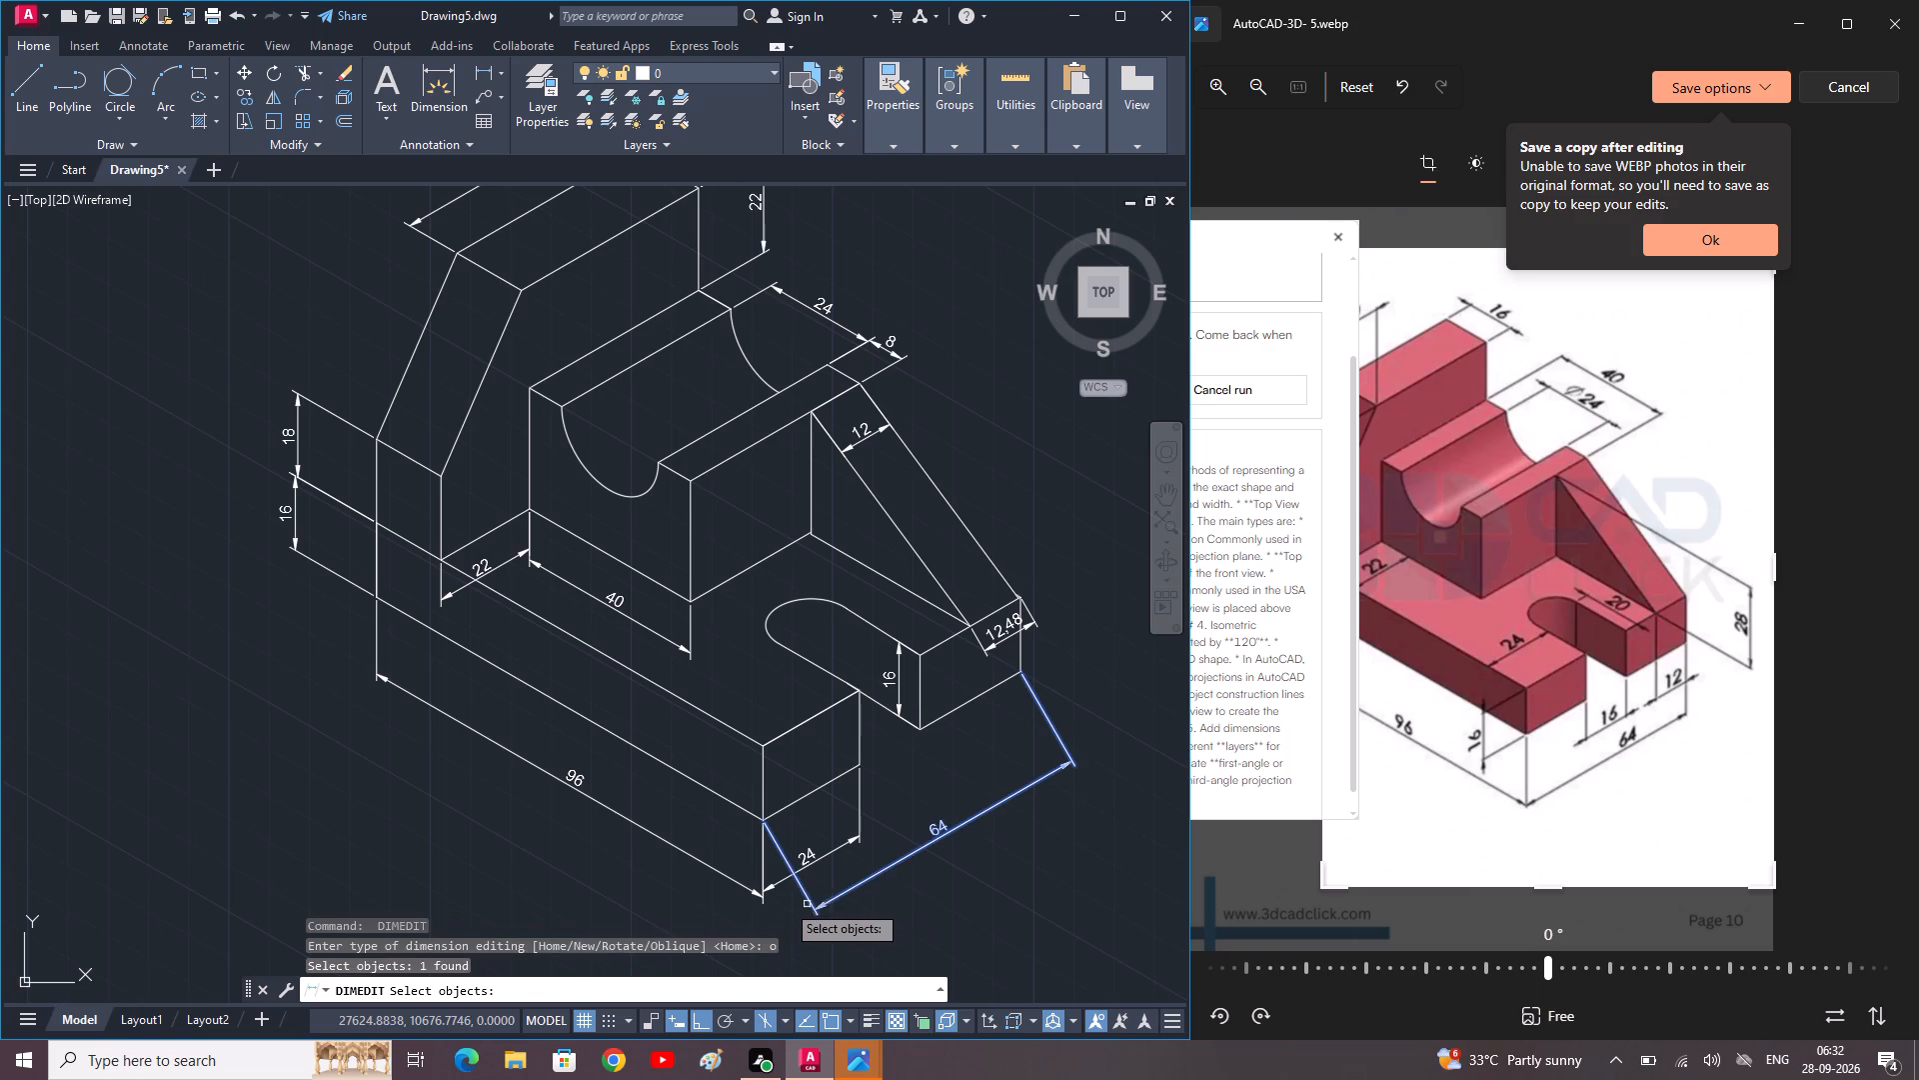
key(space)
click(761, 822)
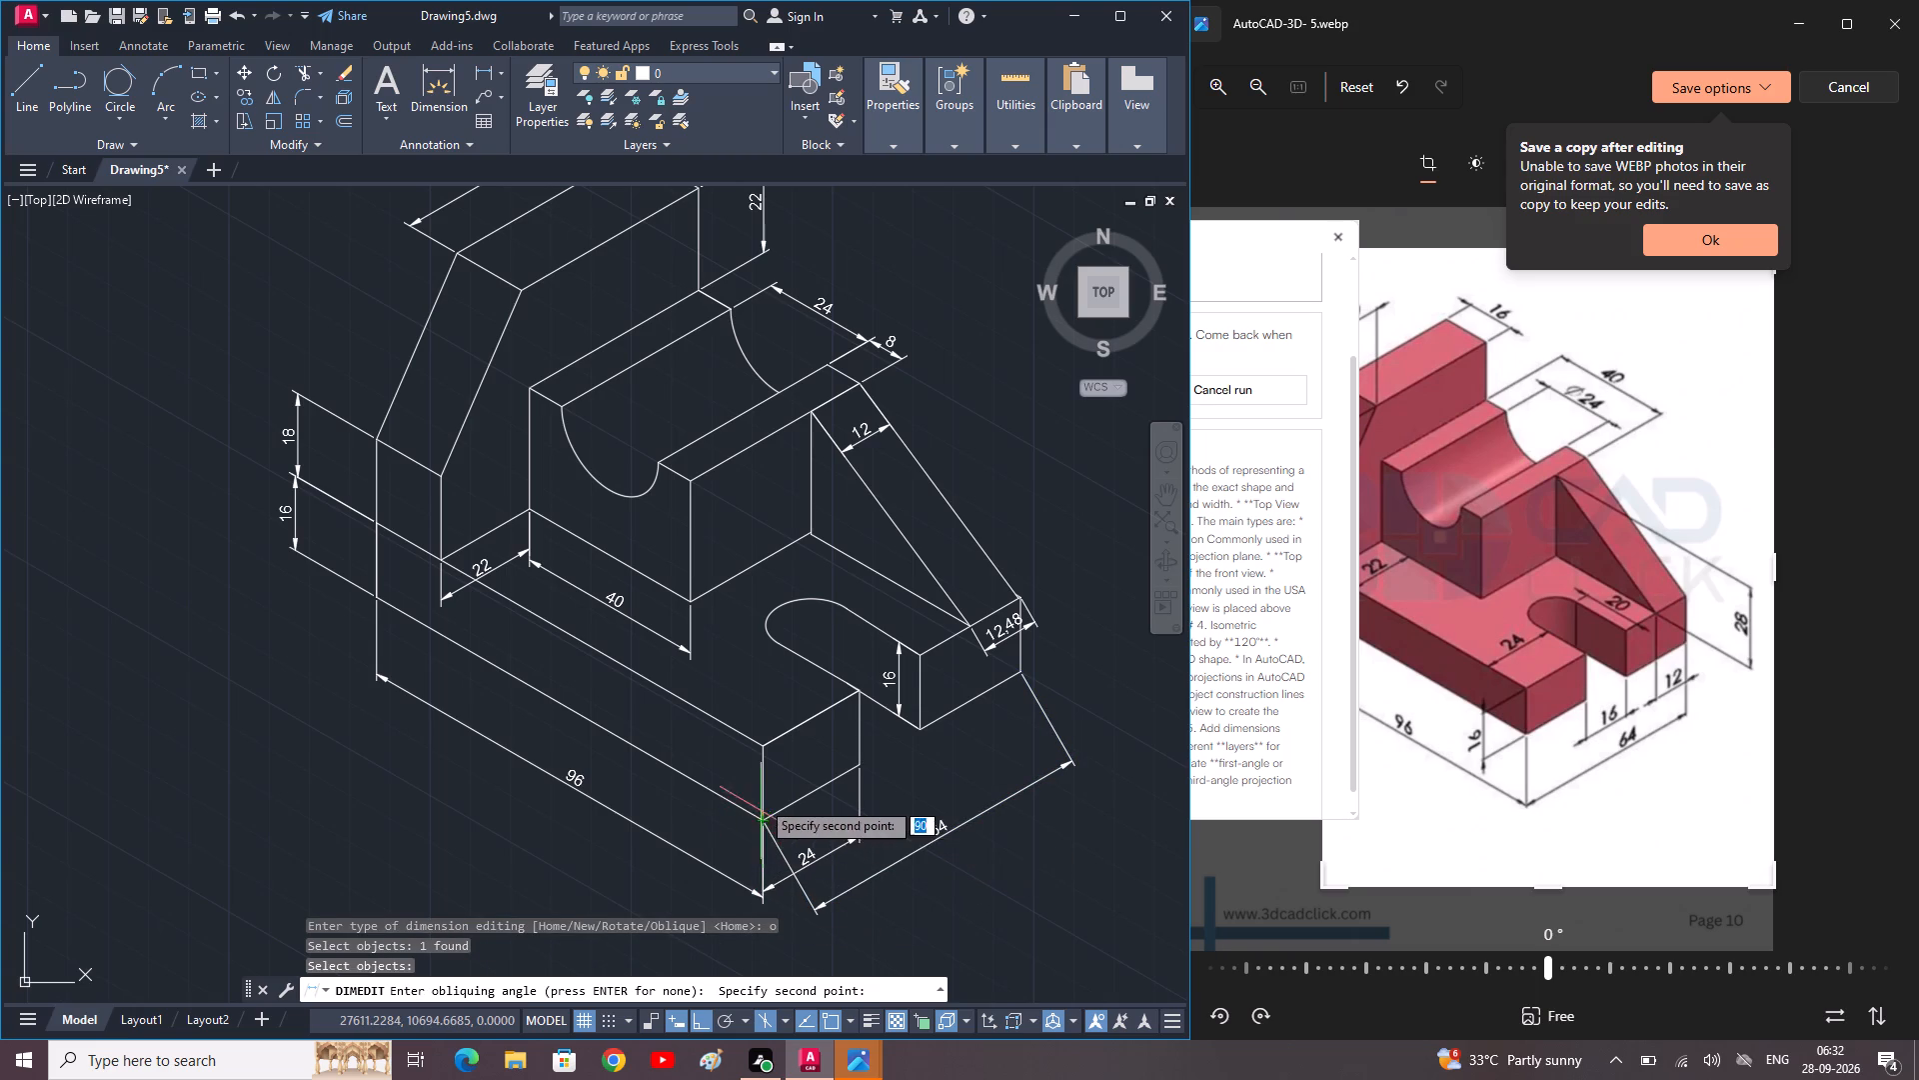
click(759, 767)
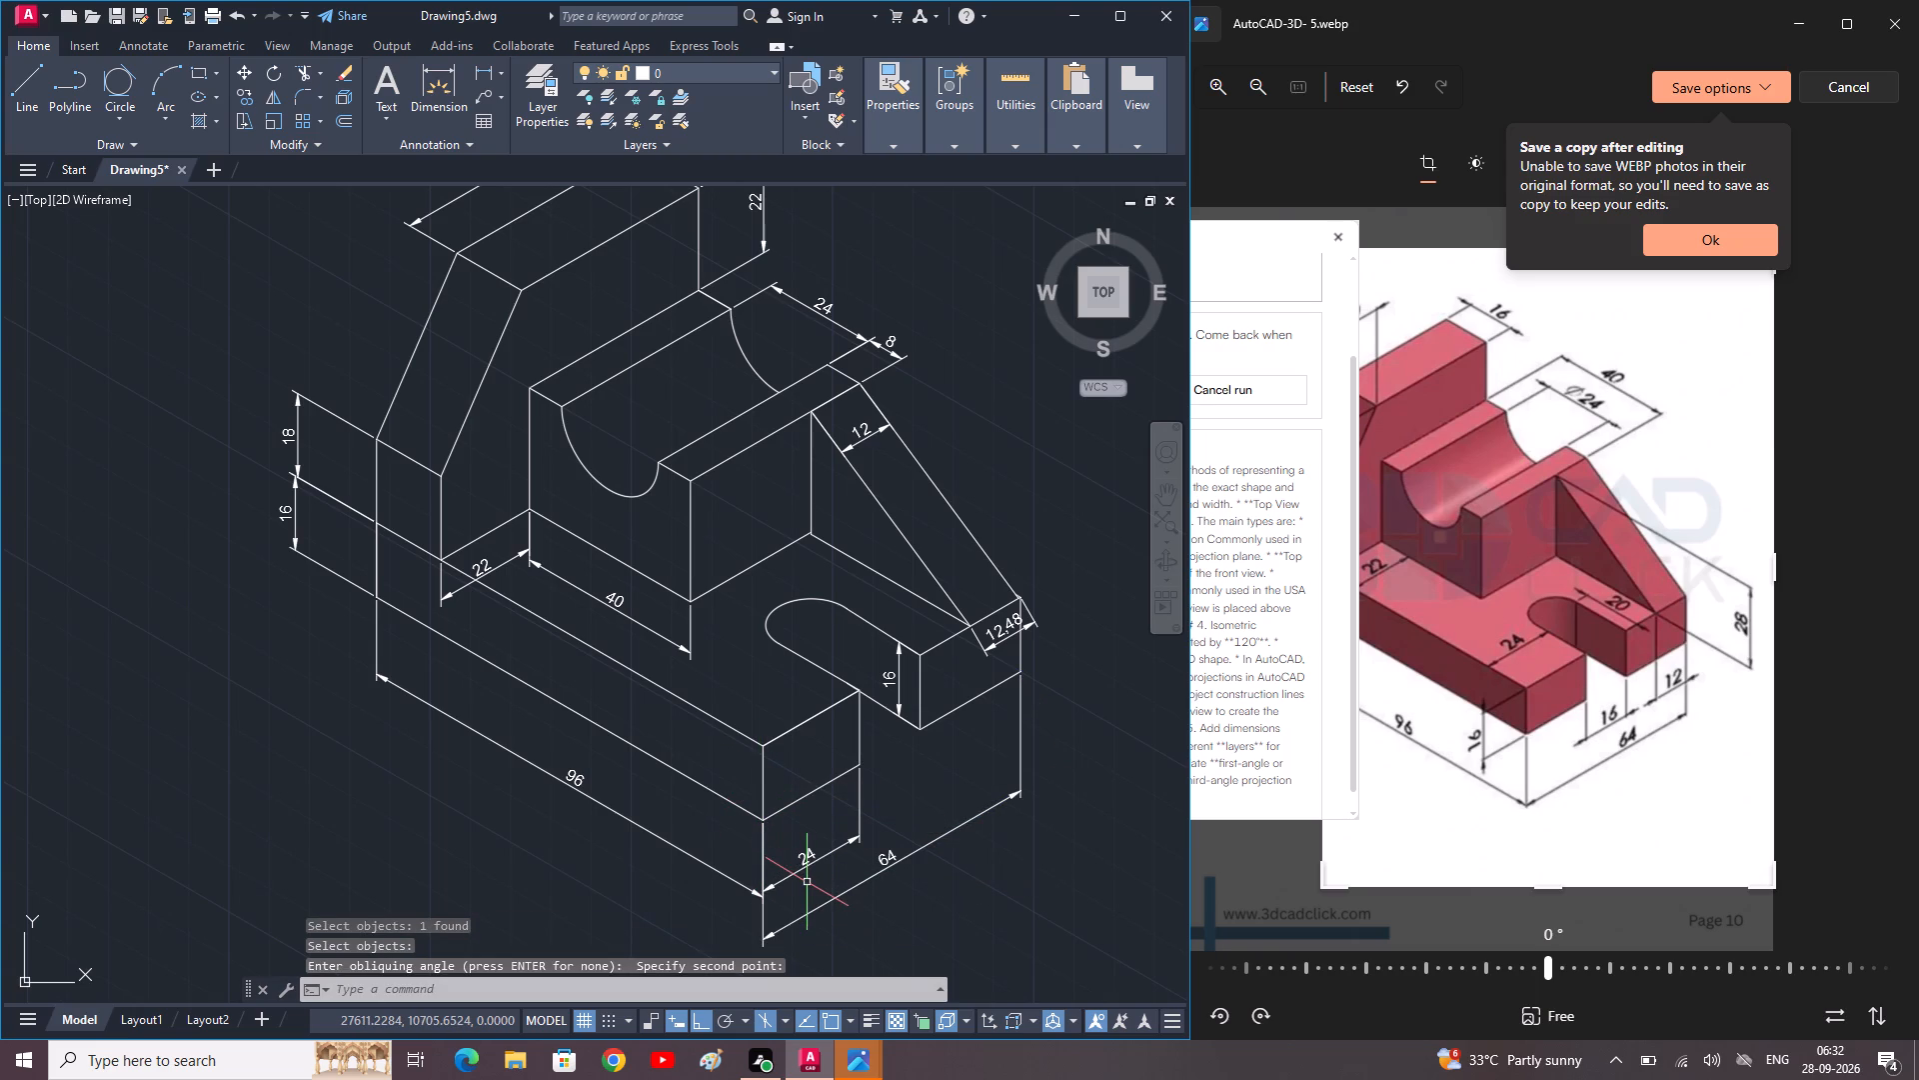
Delete the 12.48 dimension at the lower end of the triangular rib.
click(1008, 625)
key(Delete)
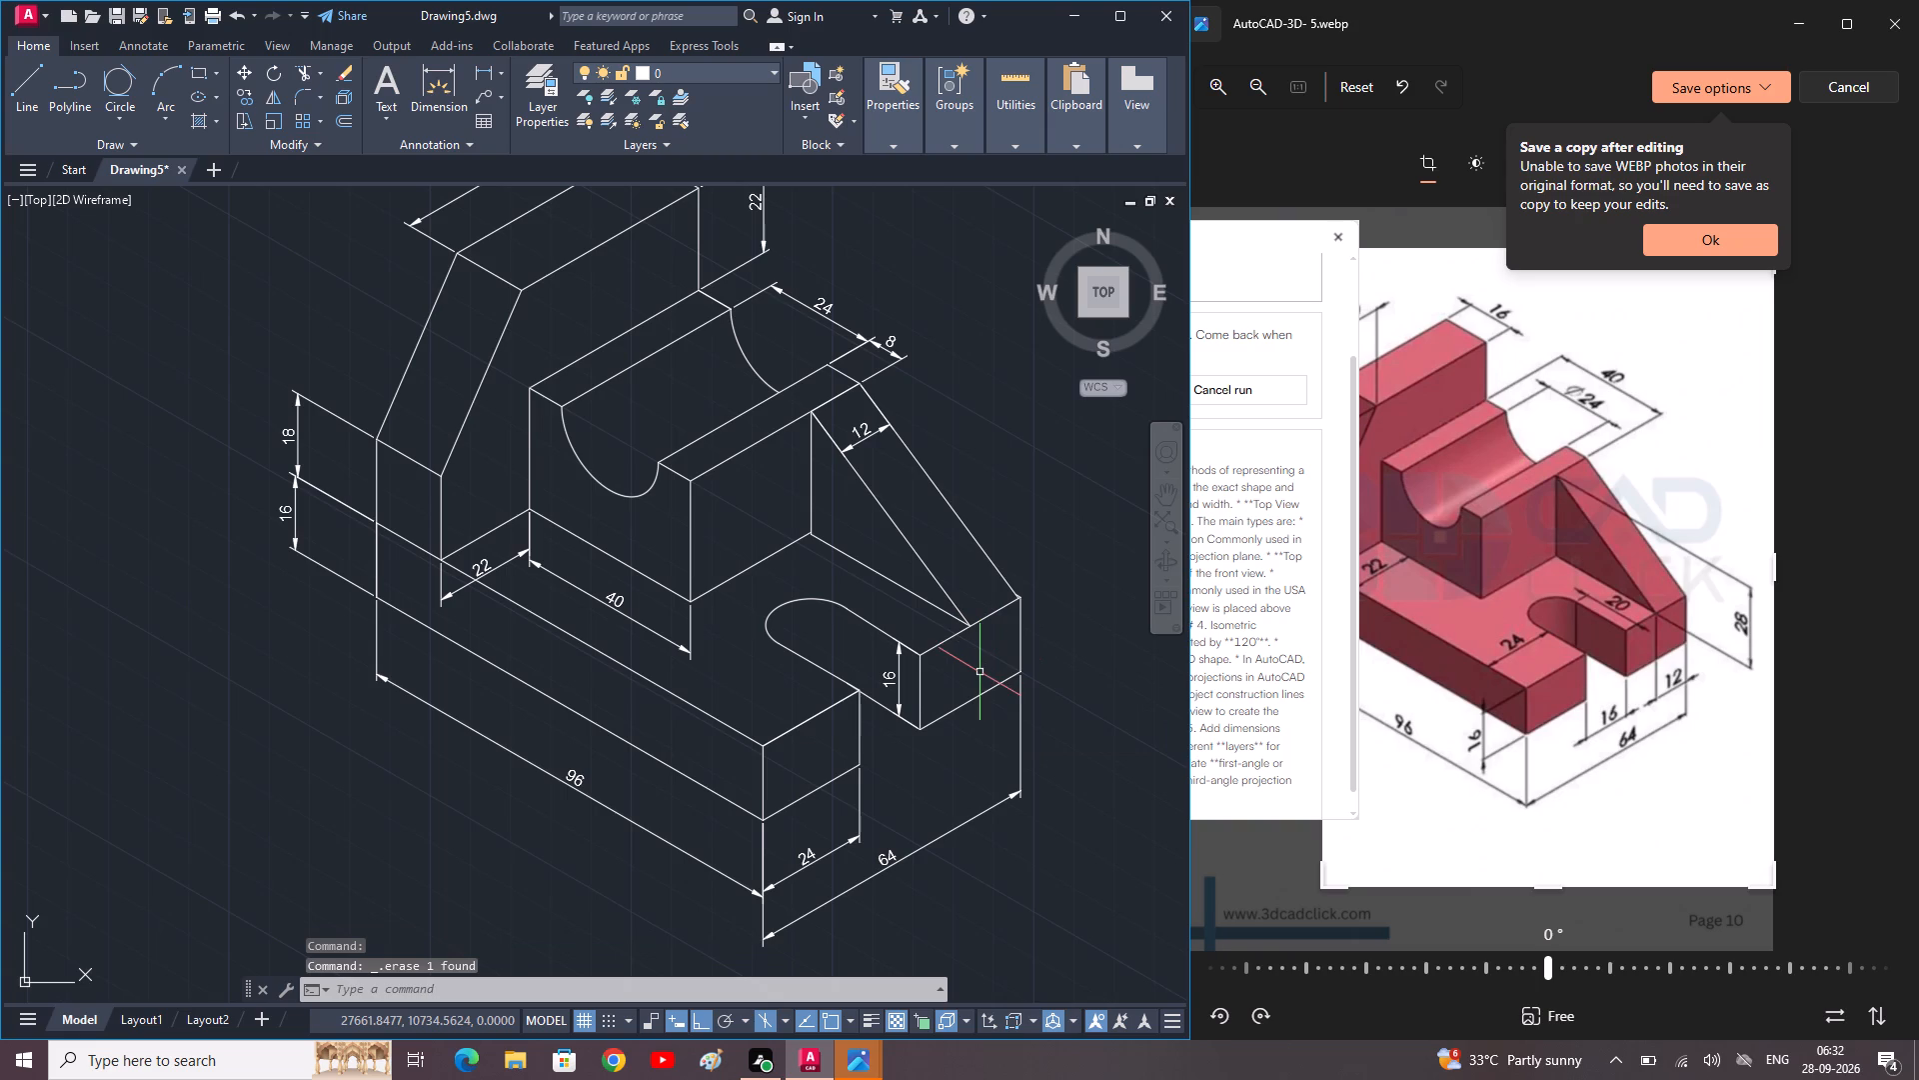
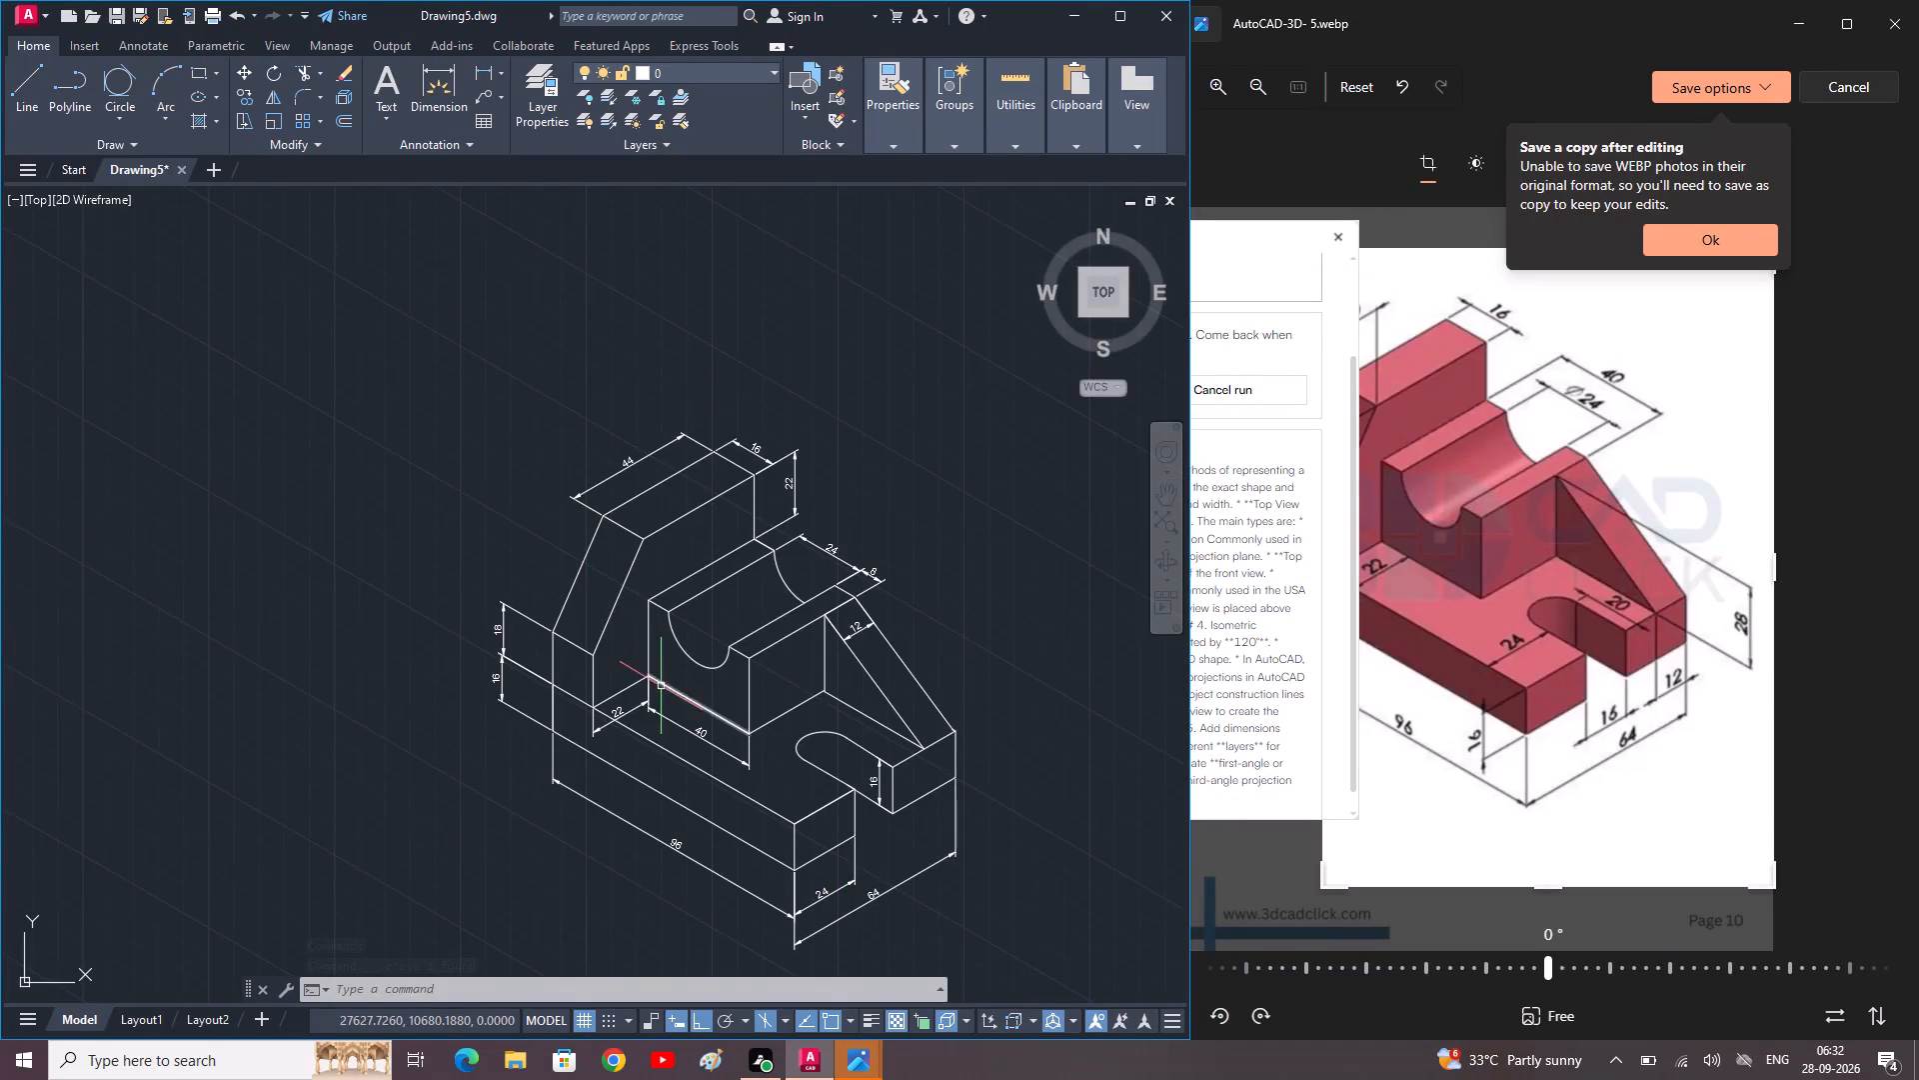
Add an aligned dimension to the left vertical edge of the block with the semicircular groove, placing it outside the block.
text(da)
text(l)
key(space)
click(650, 605)
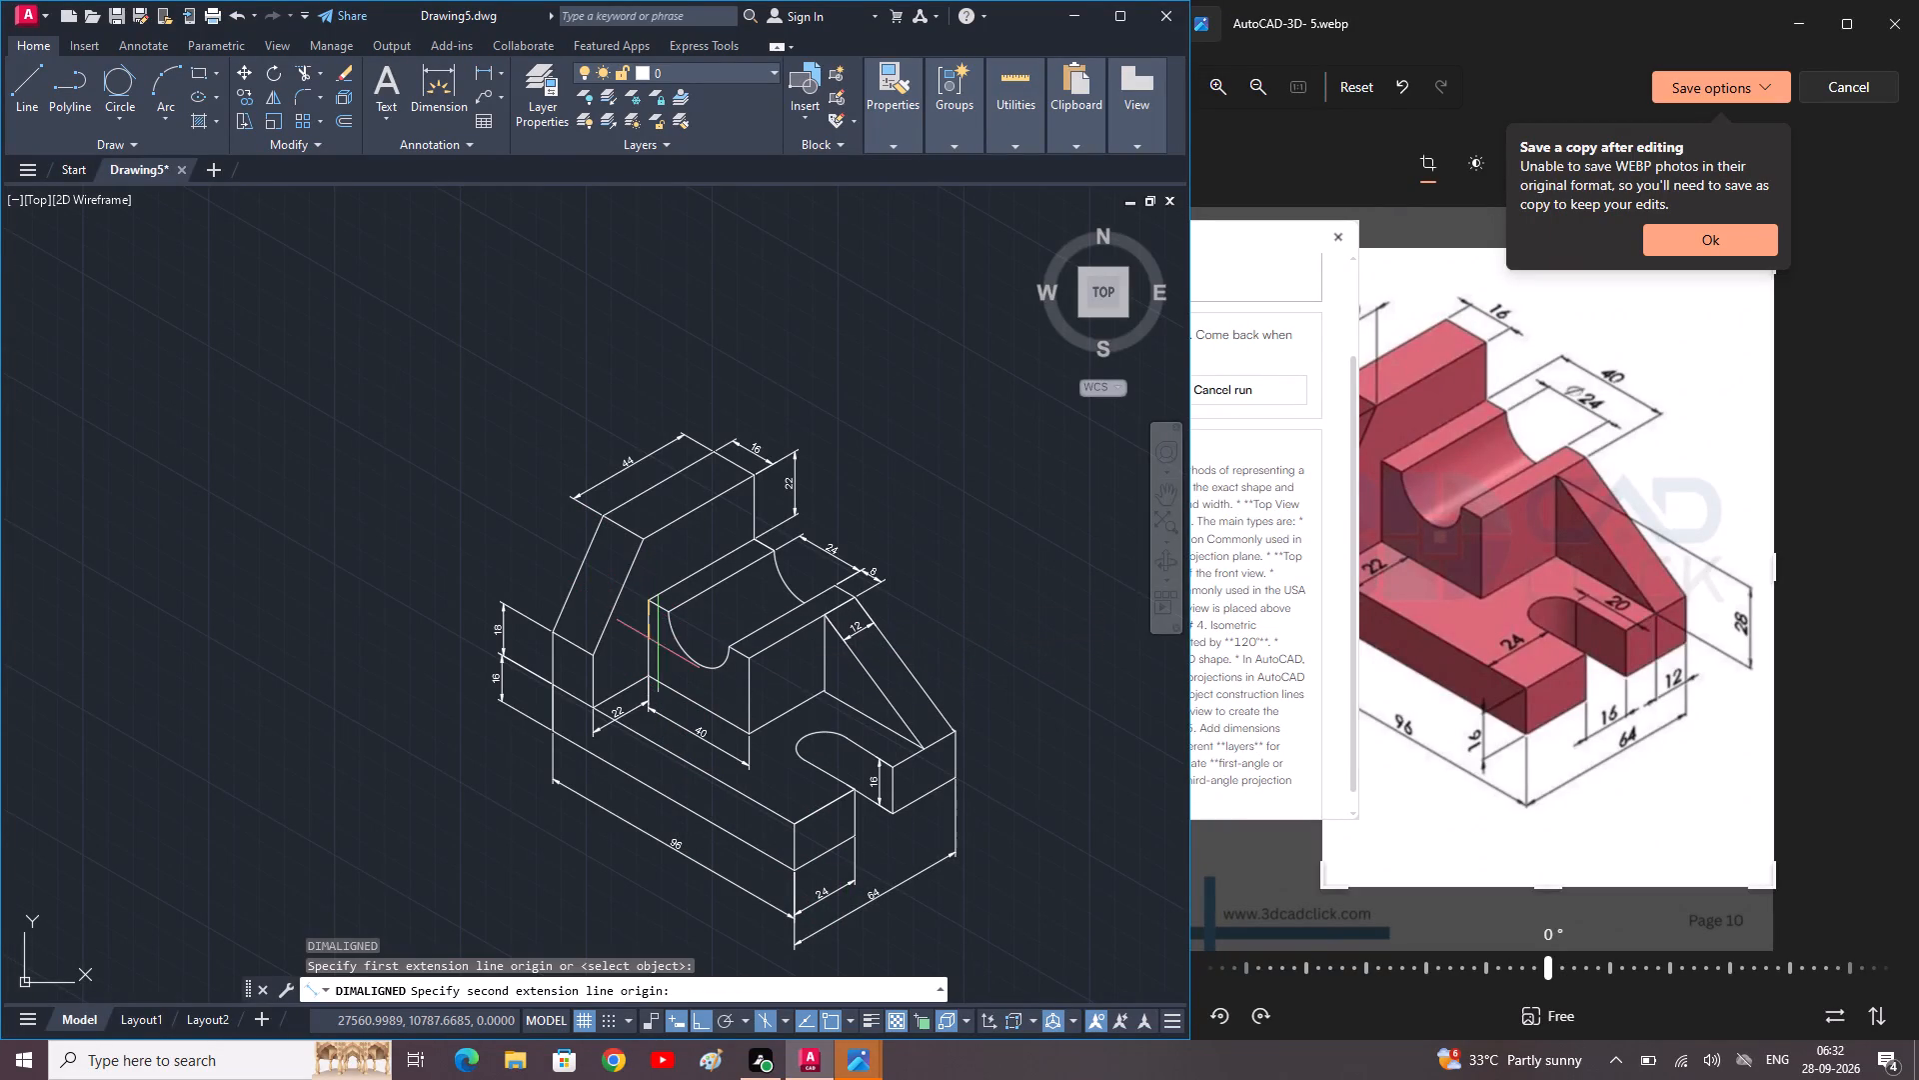
click(653, 677)
click(623, 678)
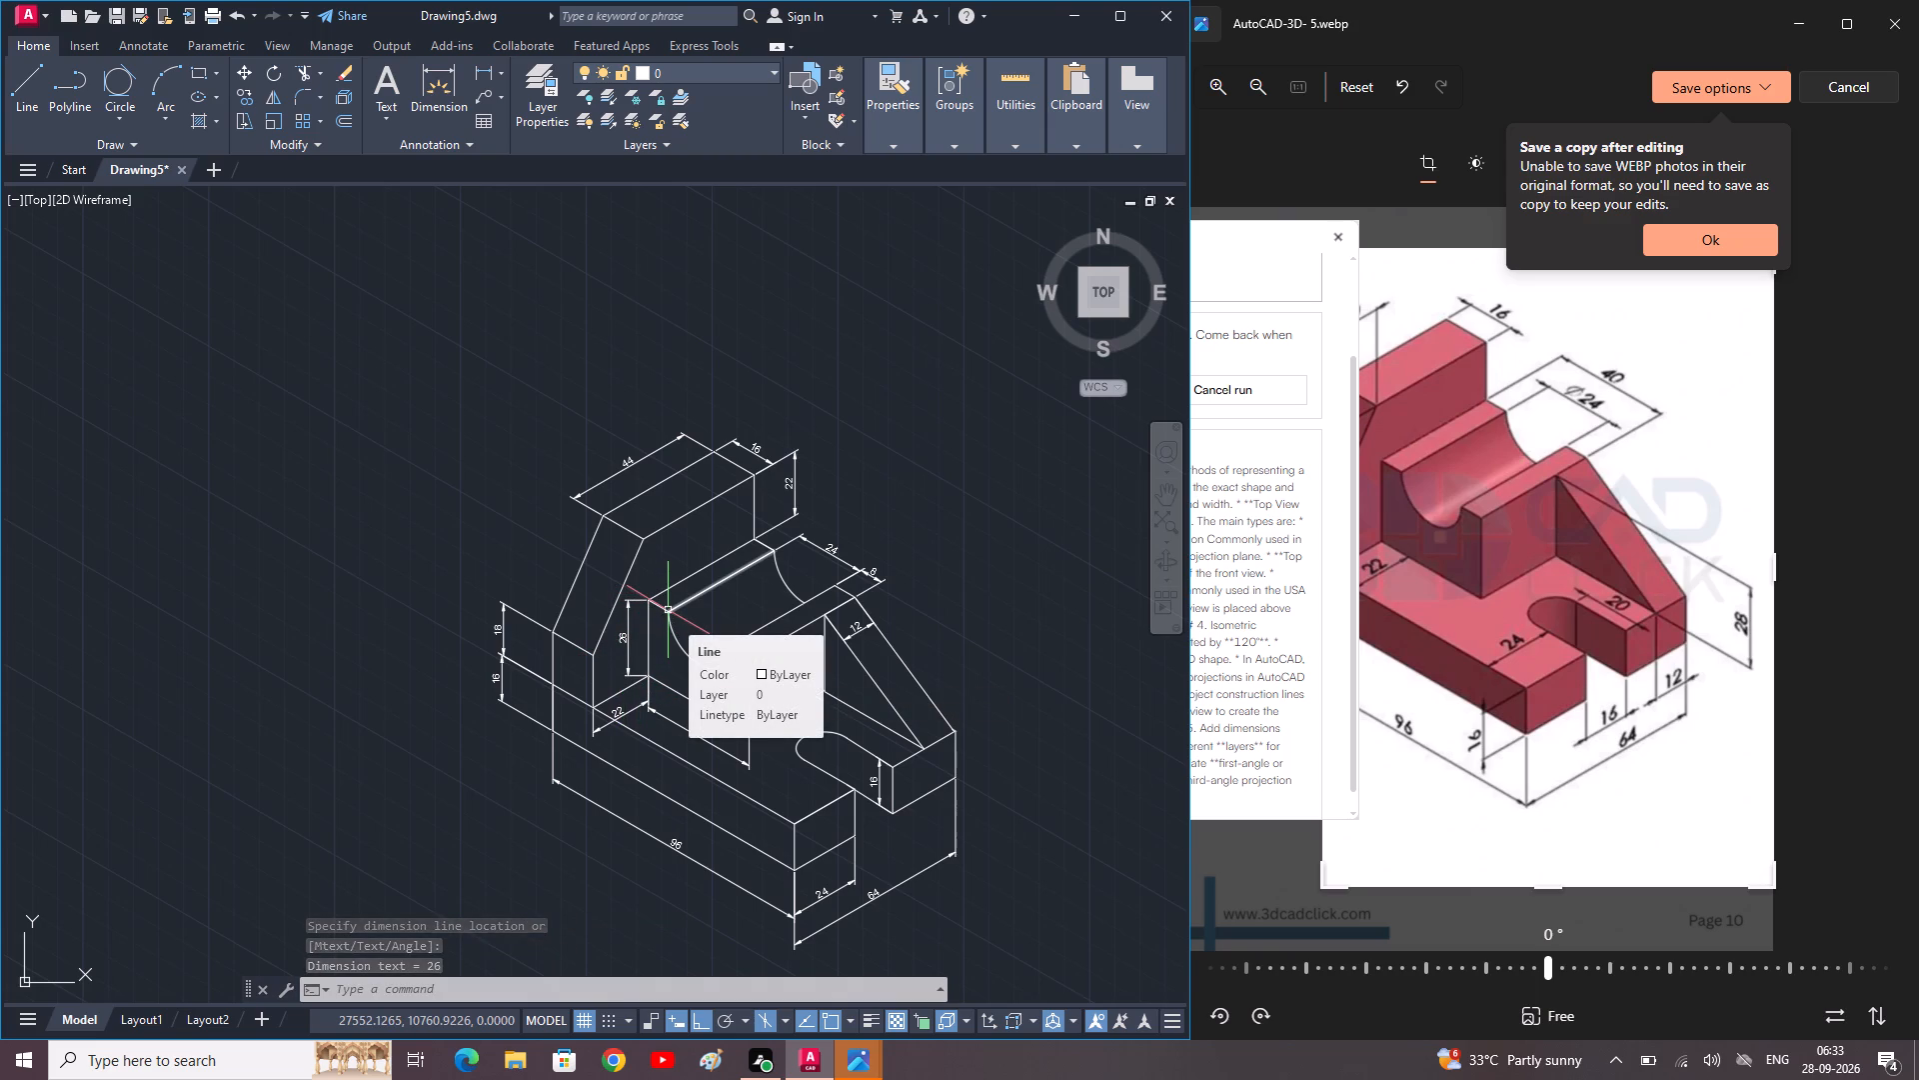
click(668, 610)
key(Escape)
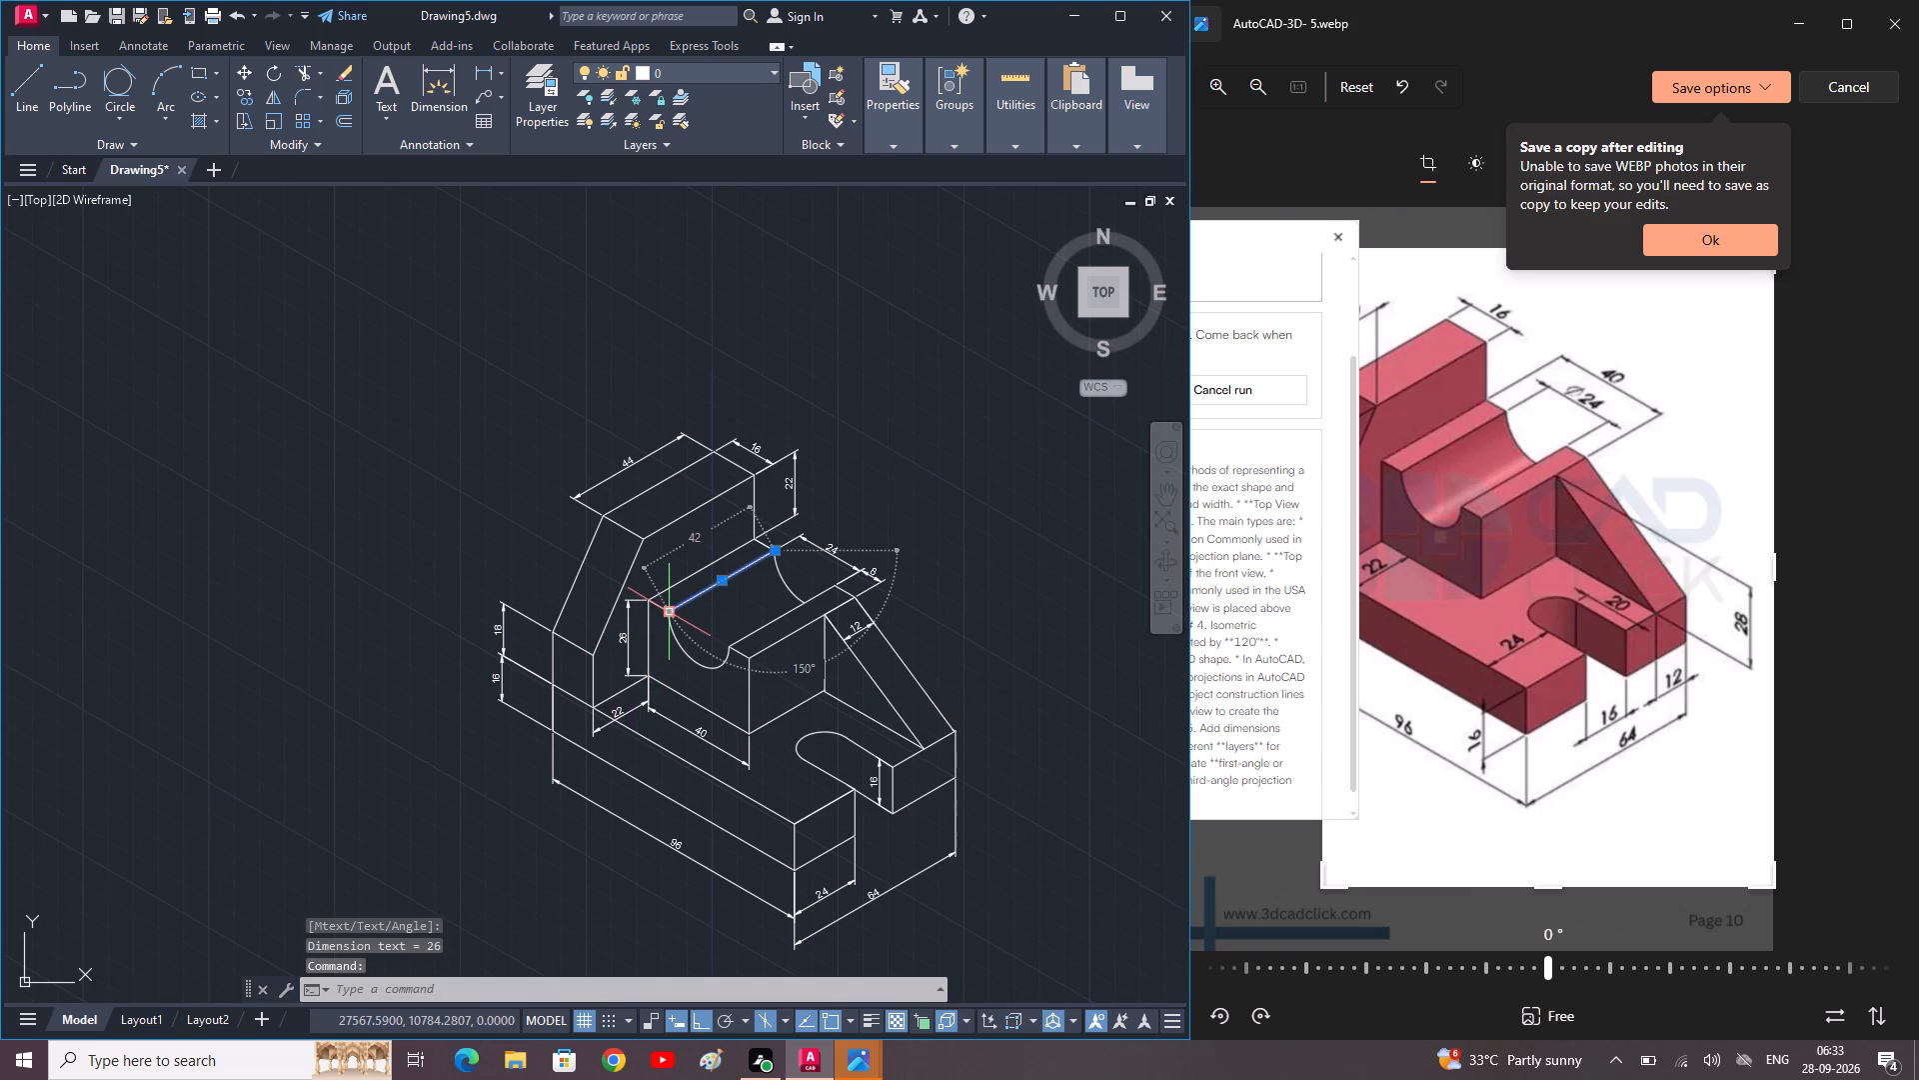
key(Escape)
key(Escape)
Add an aligned dimension along the short top edge between the grooved block's left corner and the start of the groove arc.
key(space)
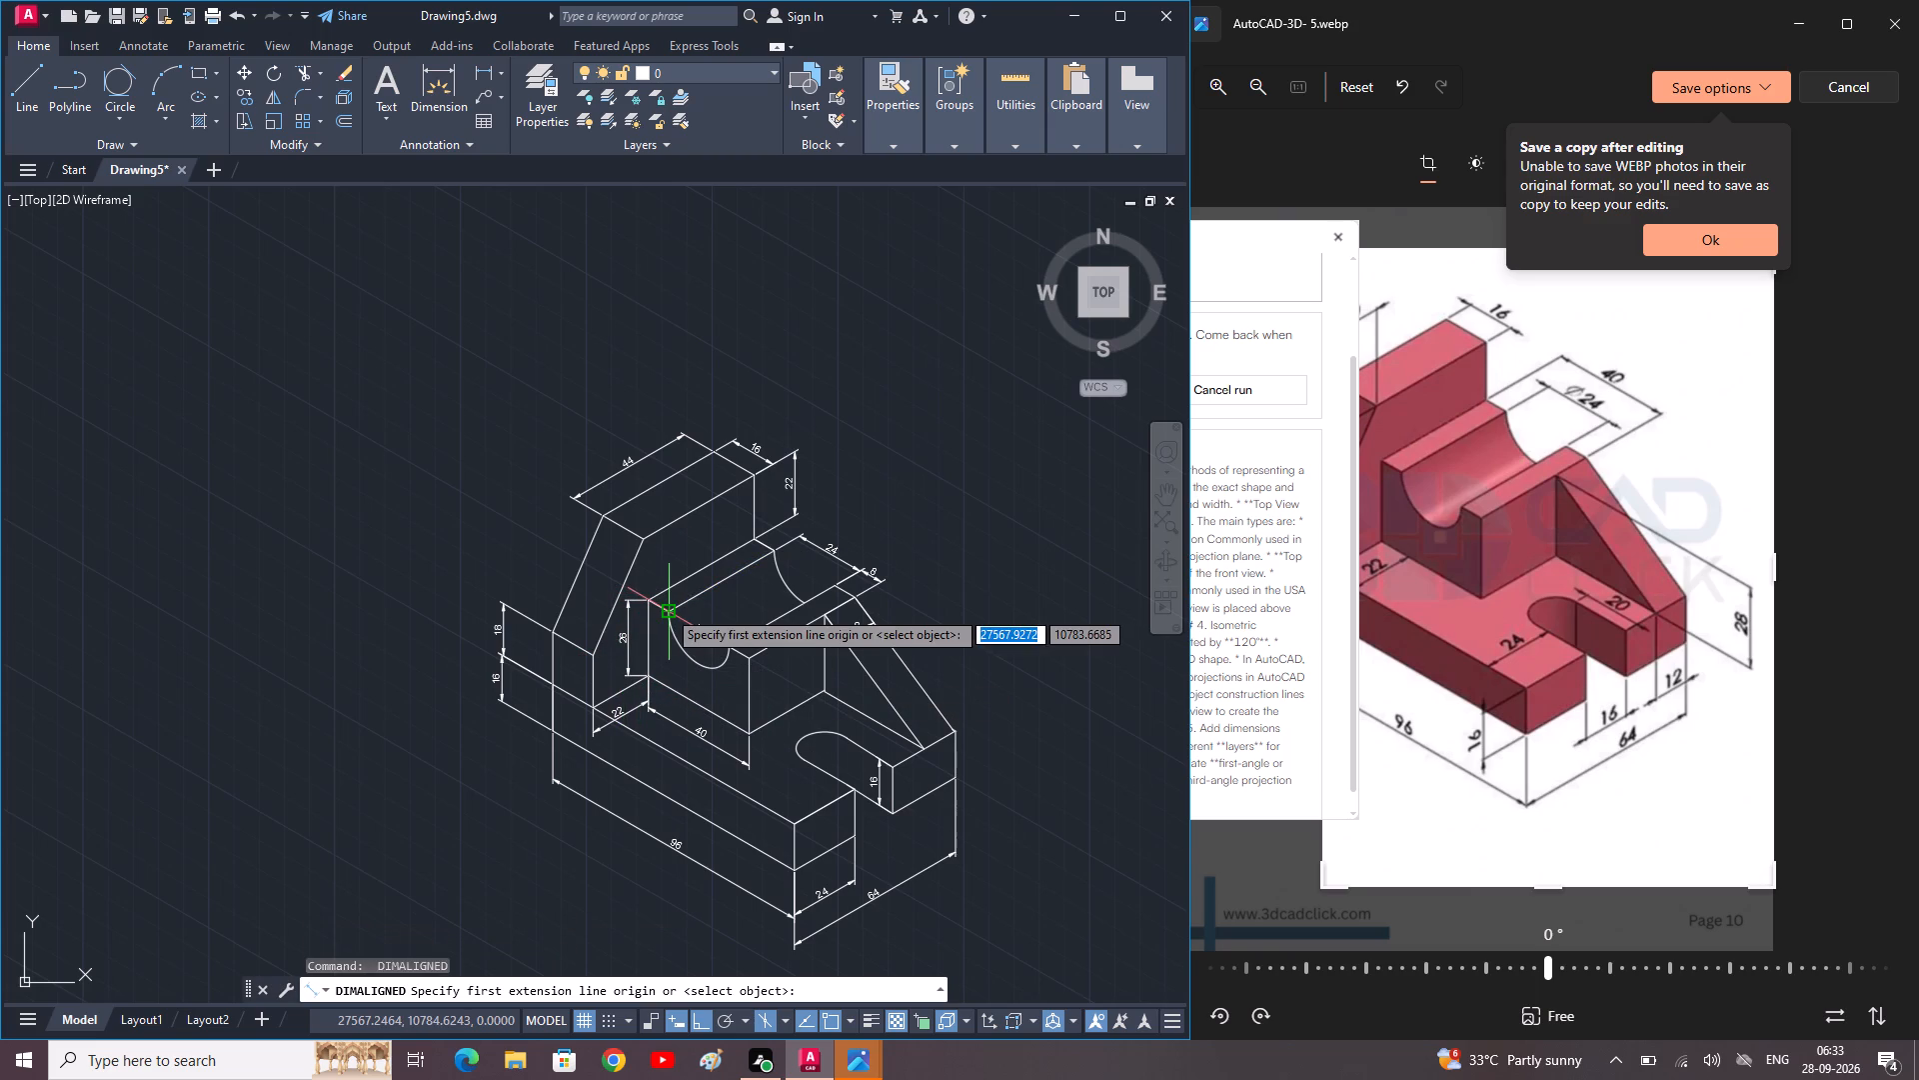
click(667, 609)
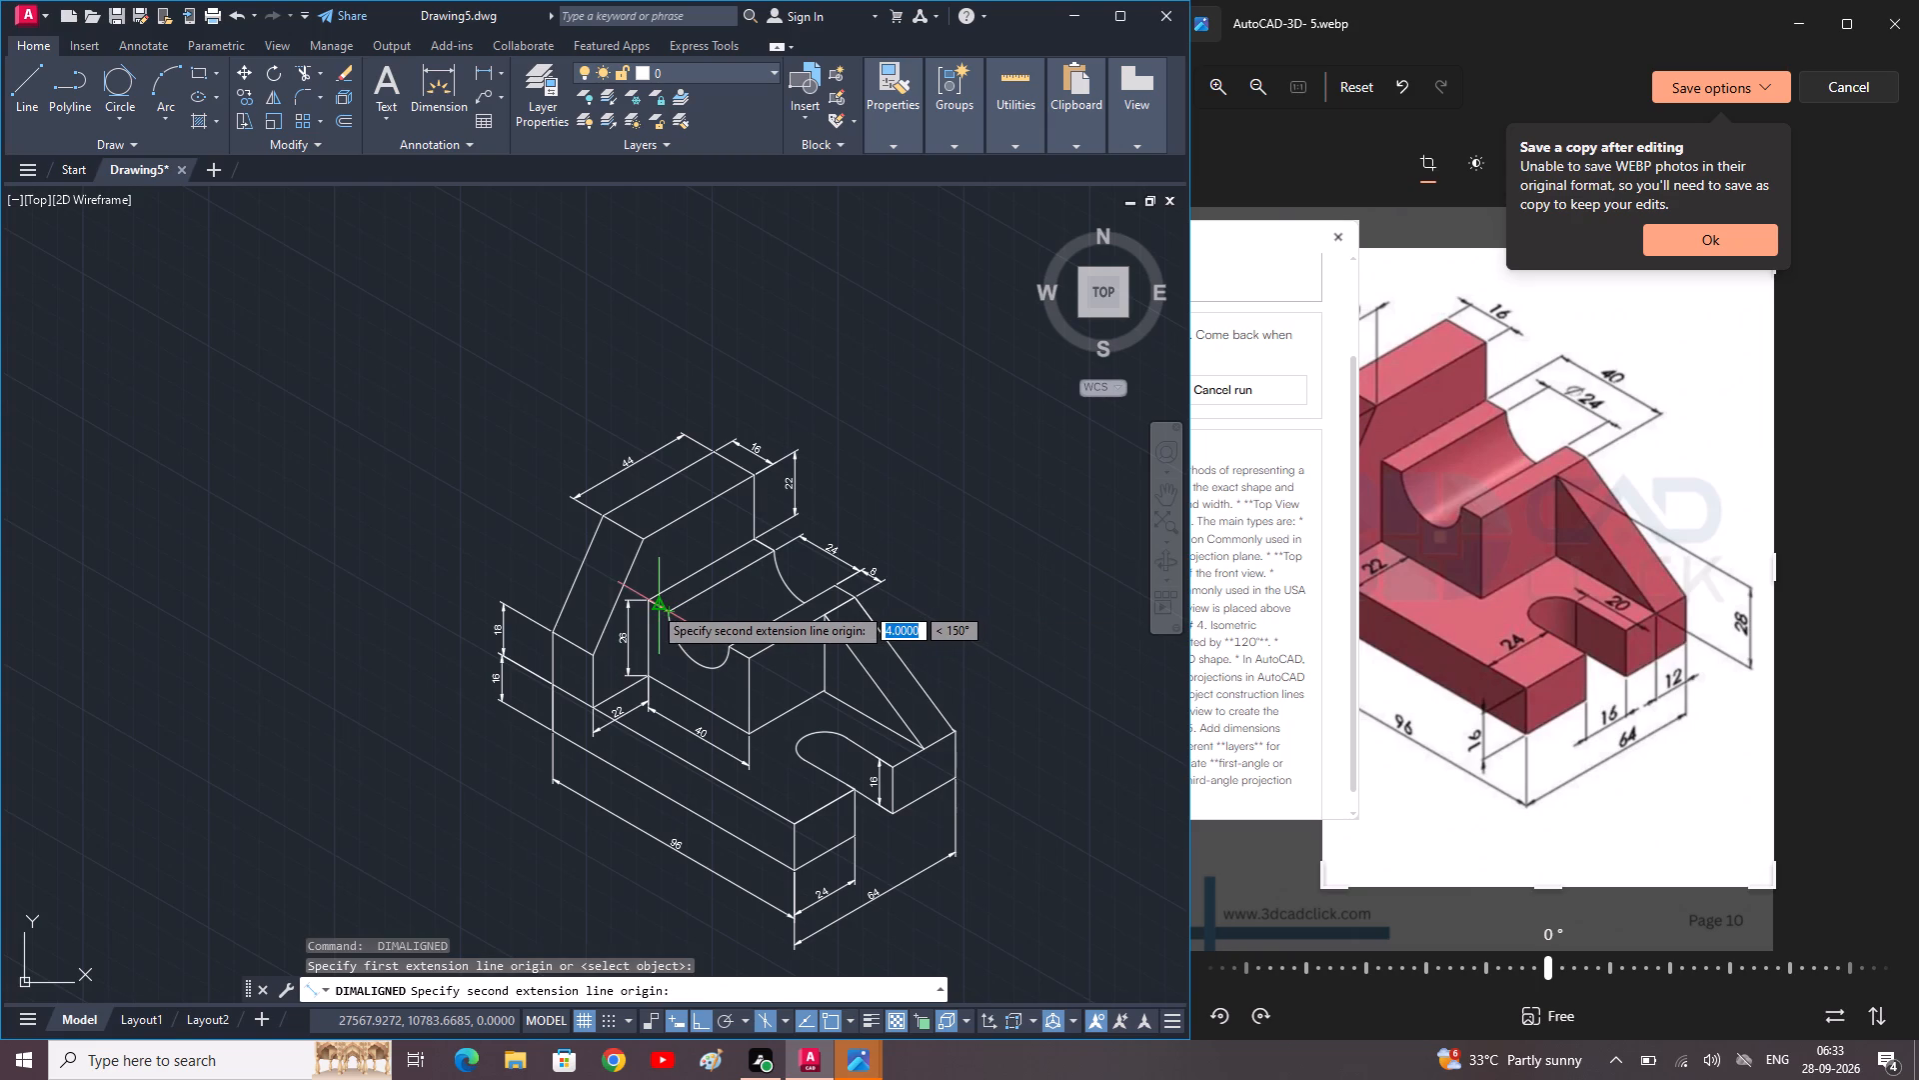
scroll(651, 605, up, 4)
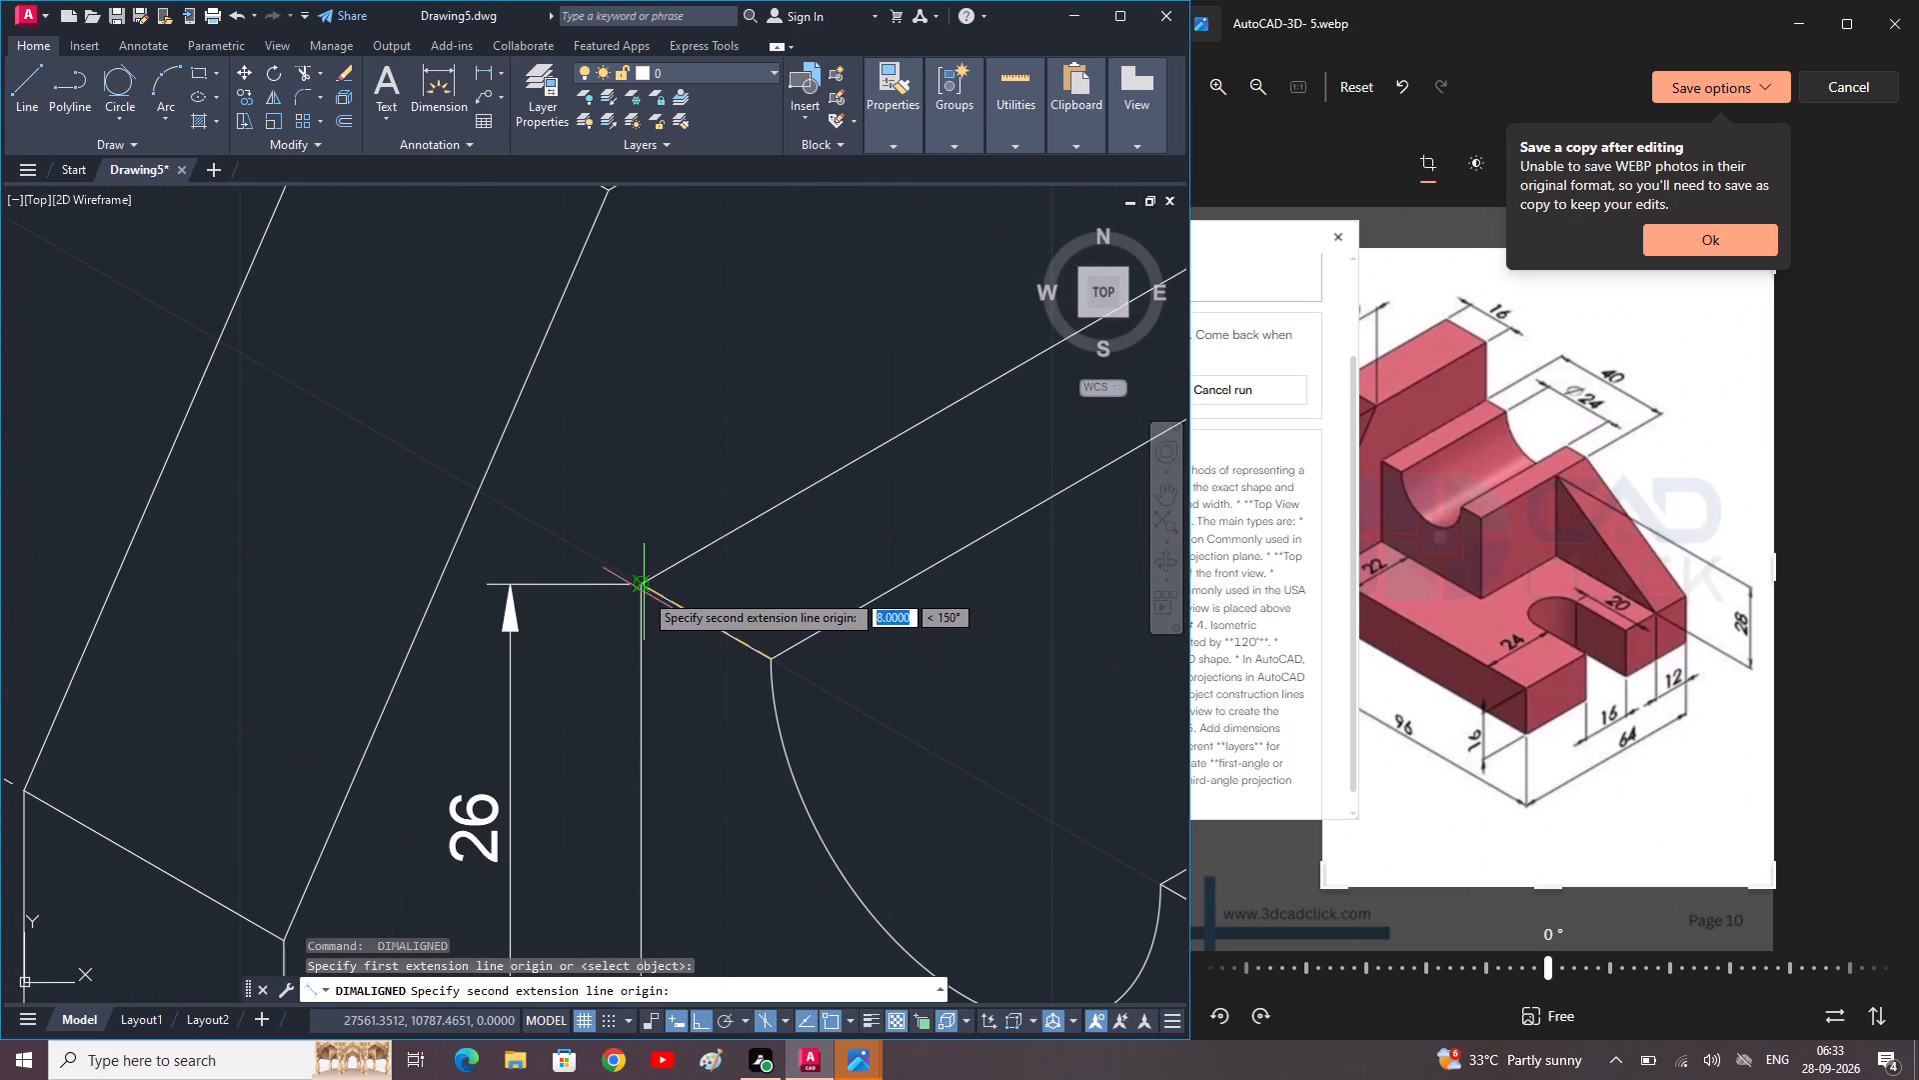
click(644, 589)
click(674, 569)
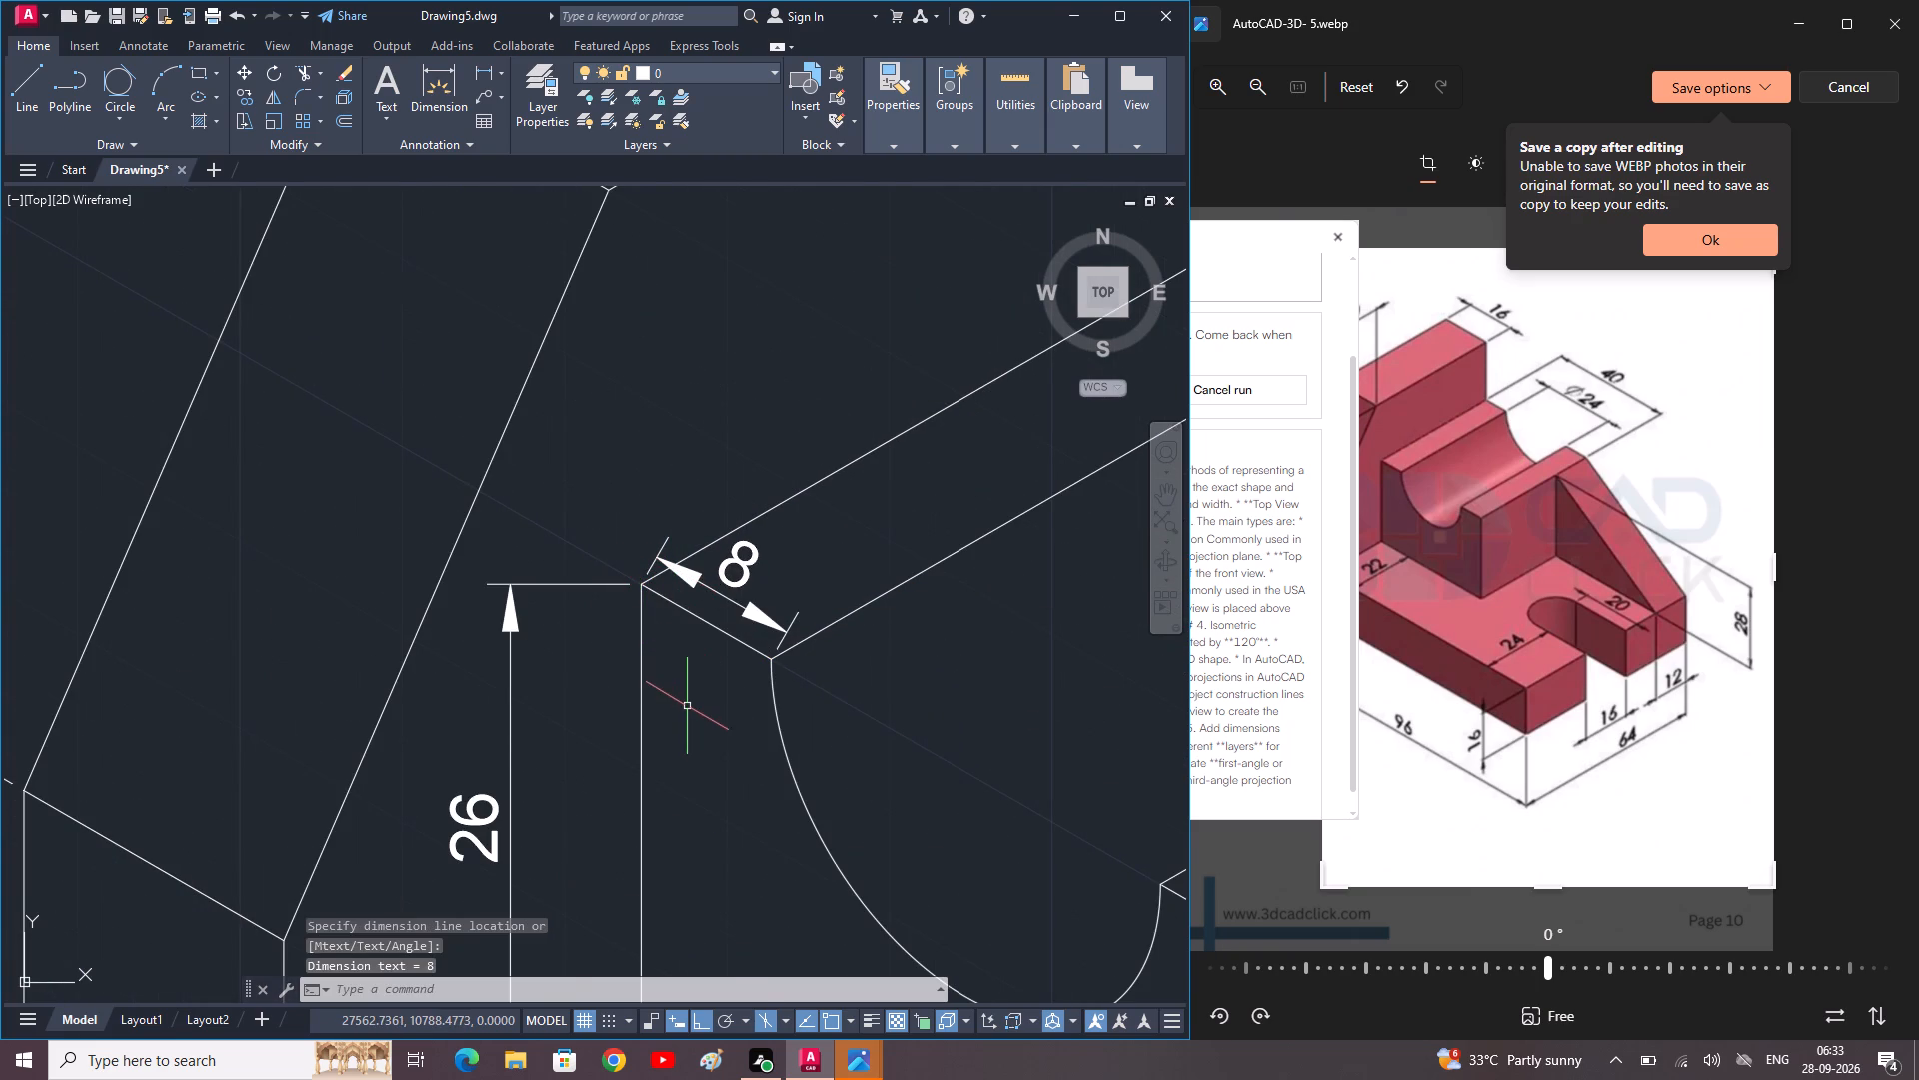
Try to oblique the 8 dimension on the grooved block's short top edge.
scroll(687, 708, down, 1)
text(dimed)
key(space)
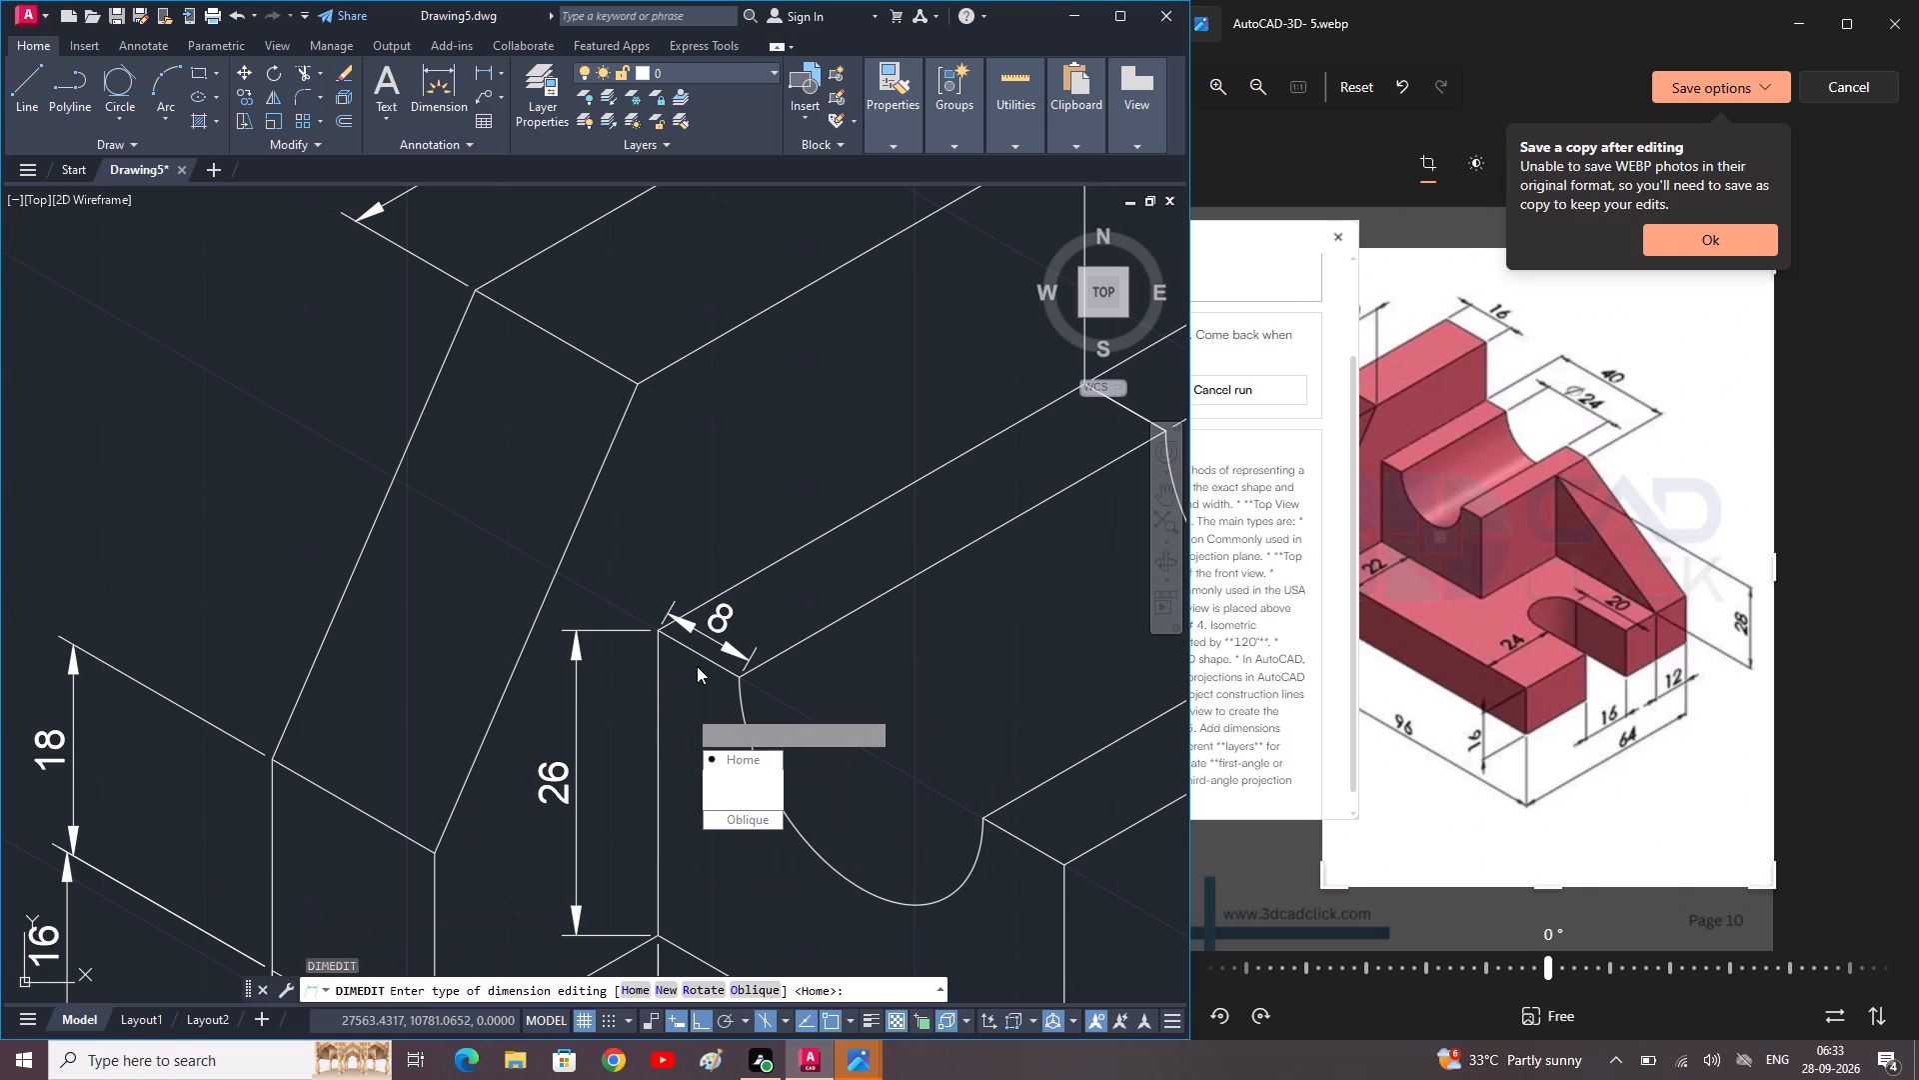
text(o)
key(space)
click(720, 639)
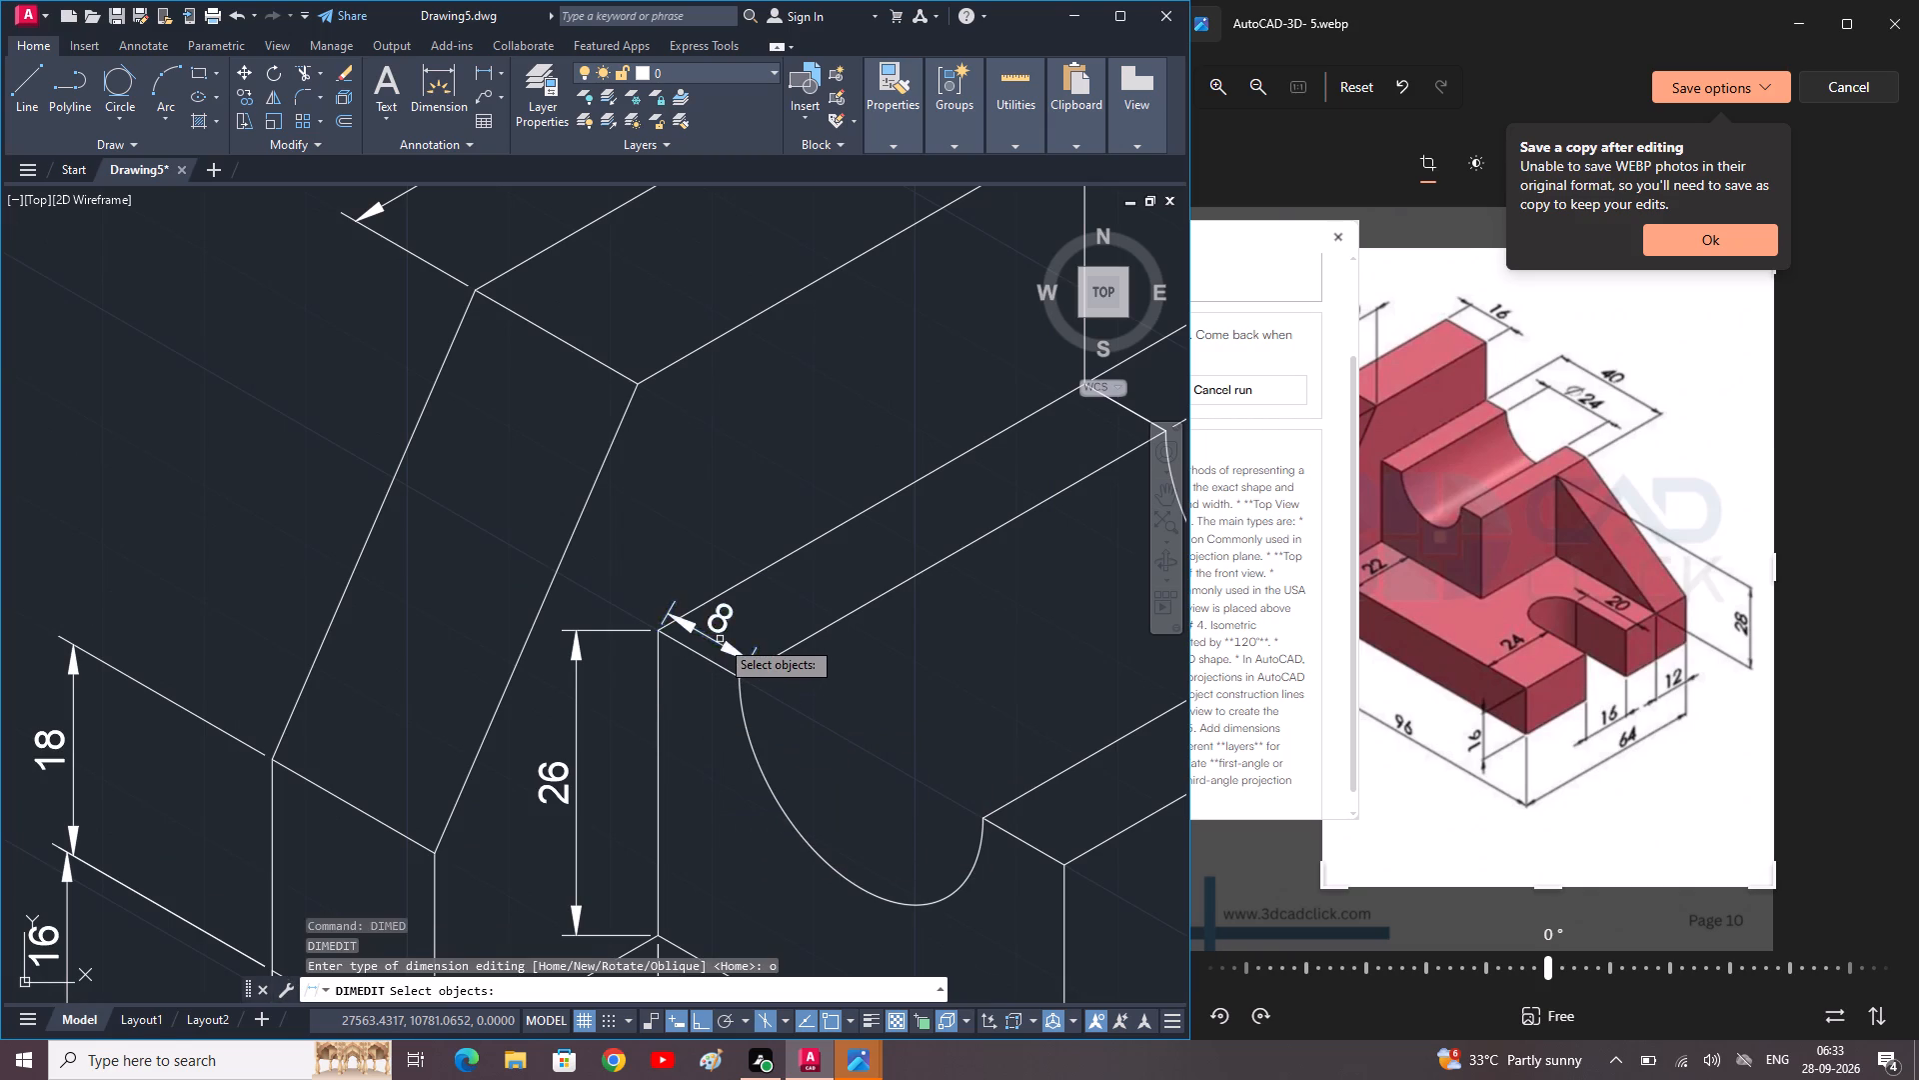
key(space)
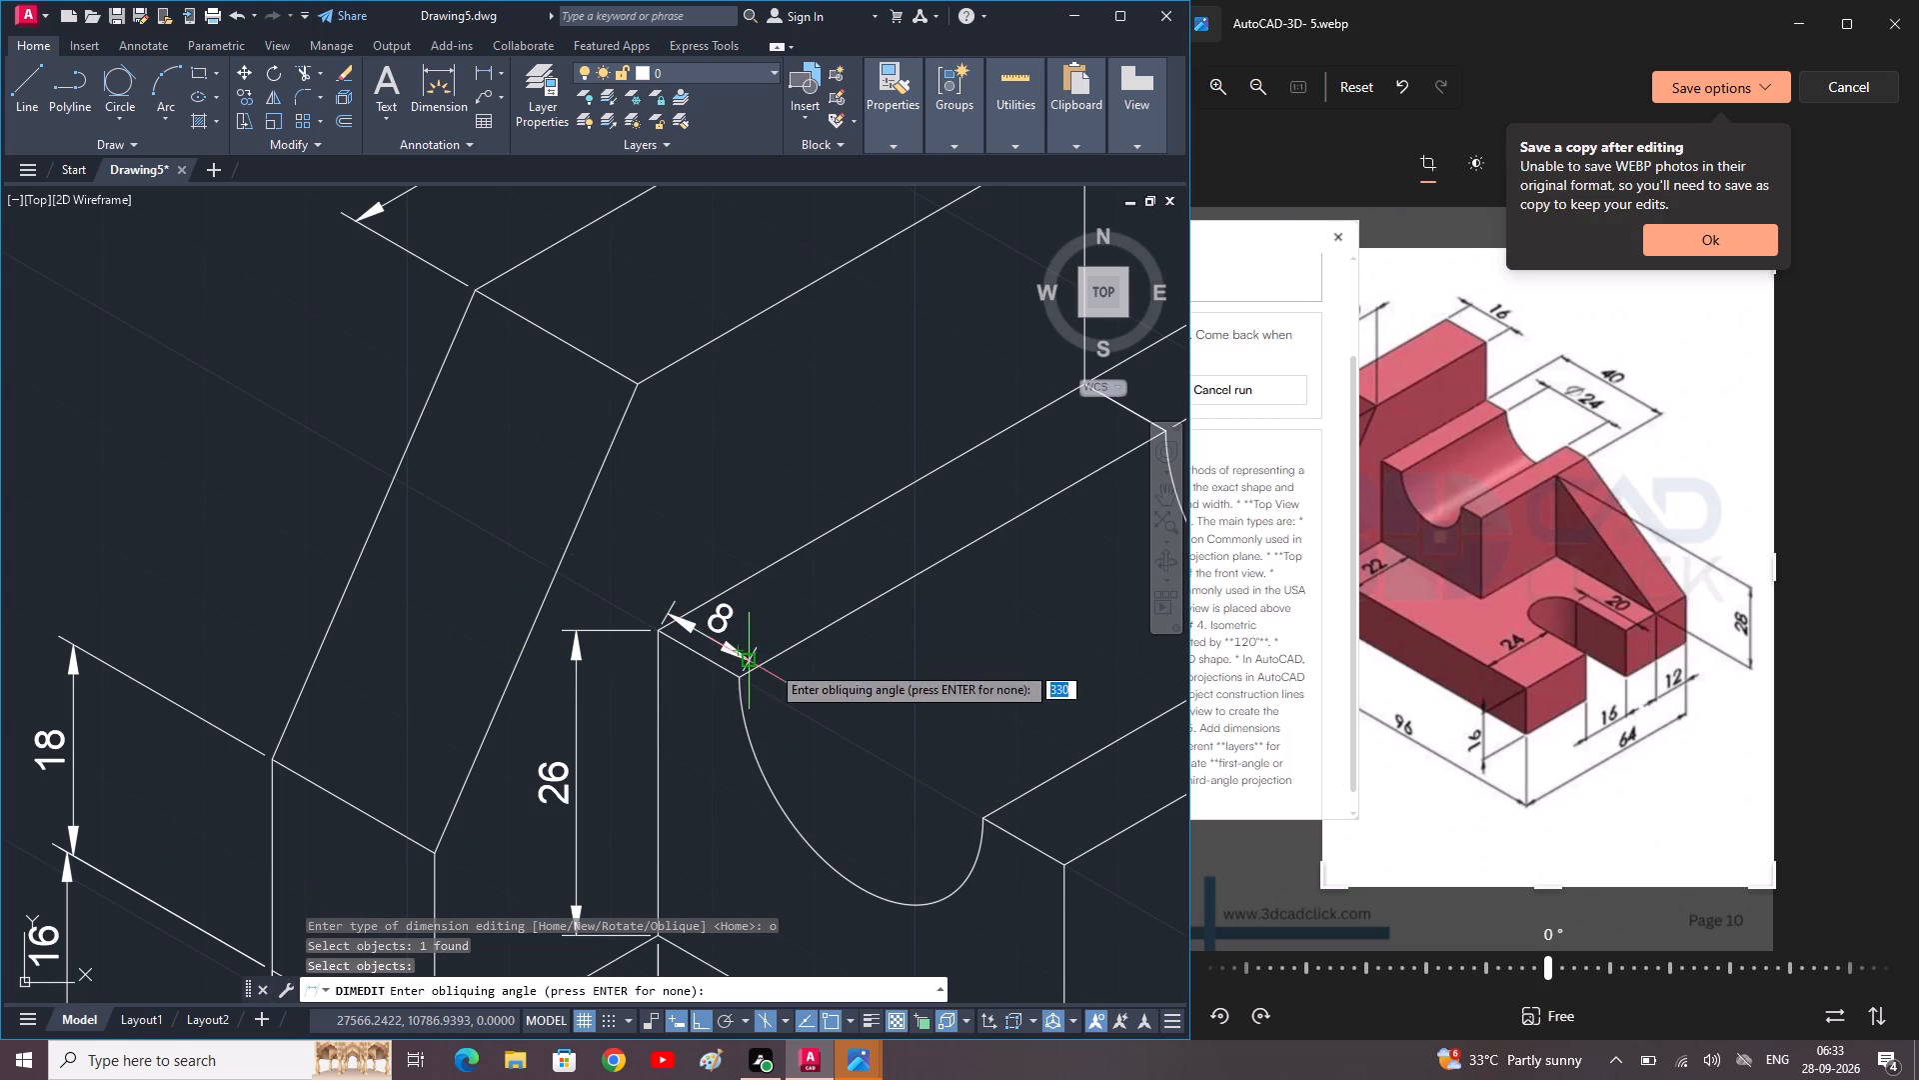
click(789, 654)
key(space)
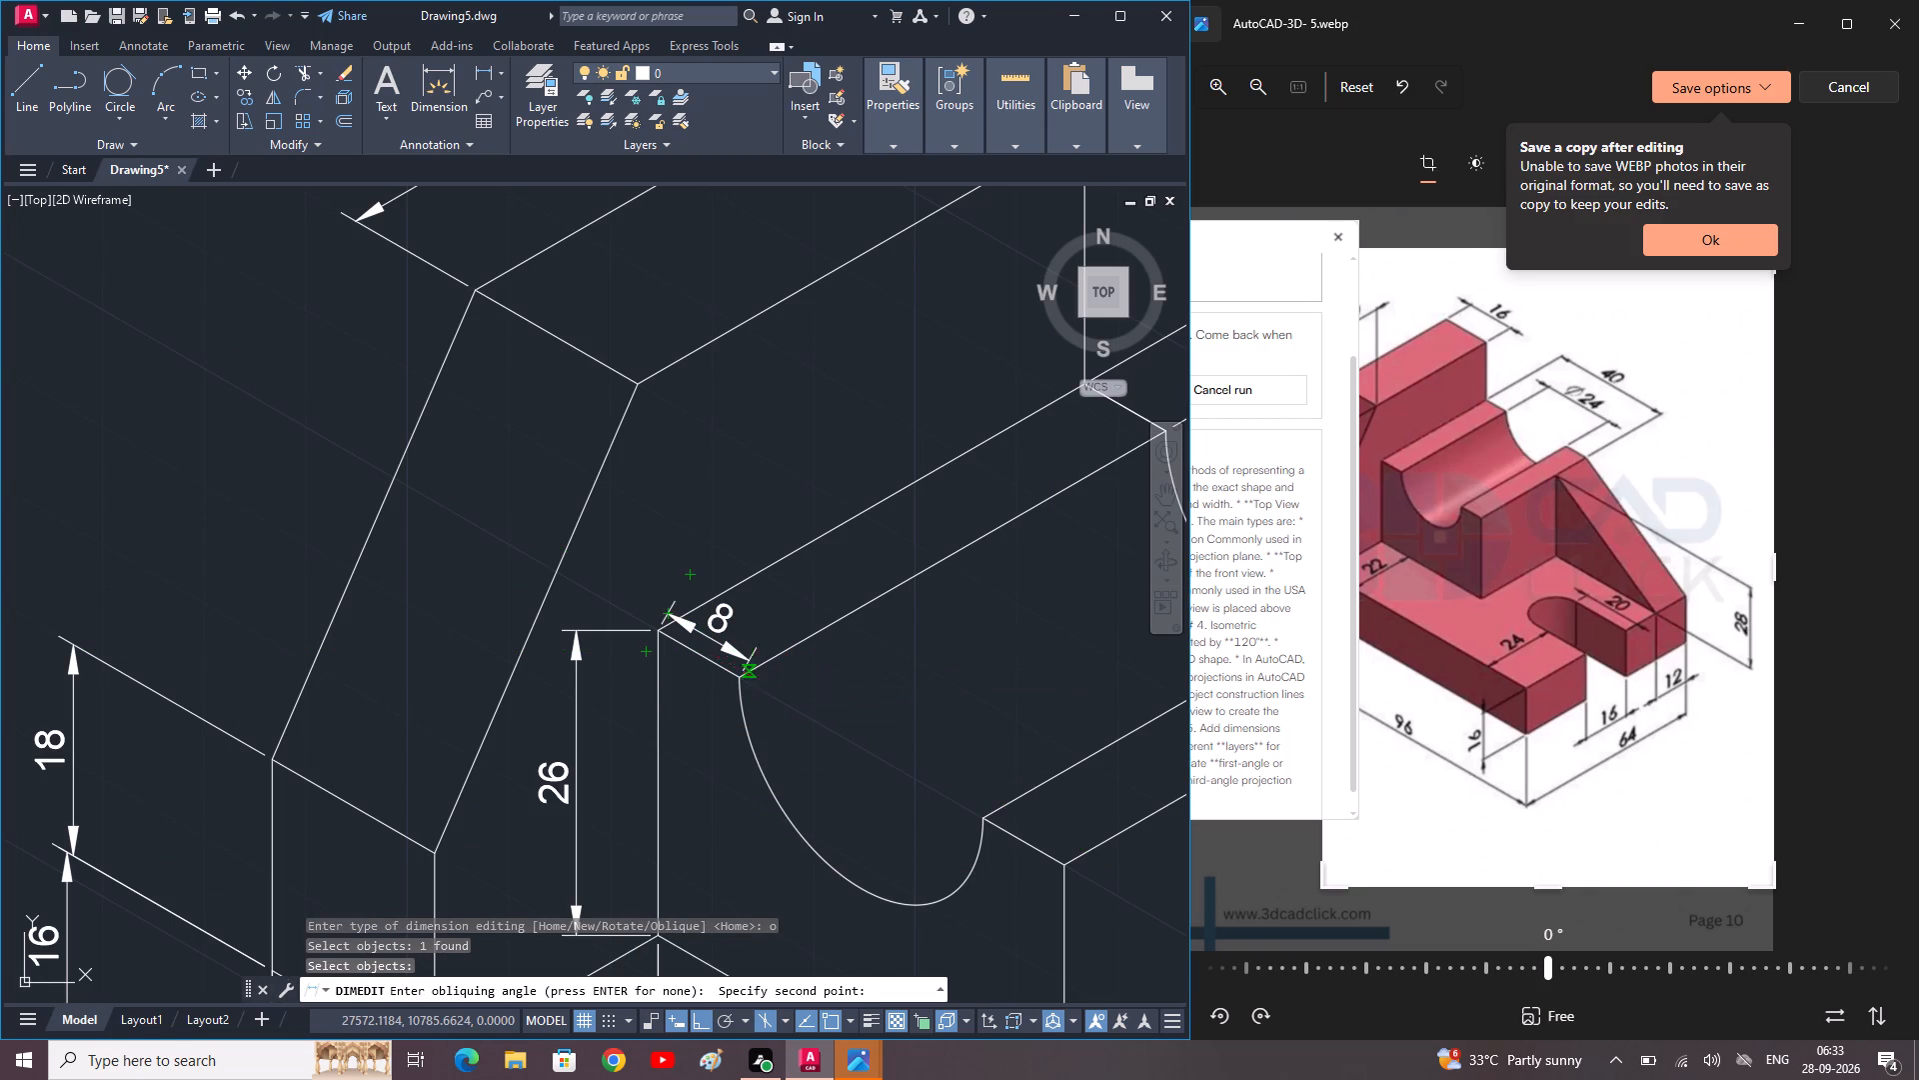
Oblique the 8 dimension beside the groove arc so its extension lines run in the direction of the block's long top edges.
key(space)
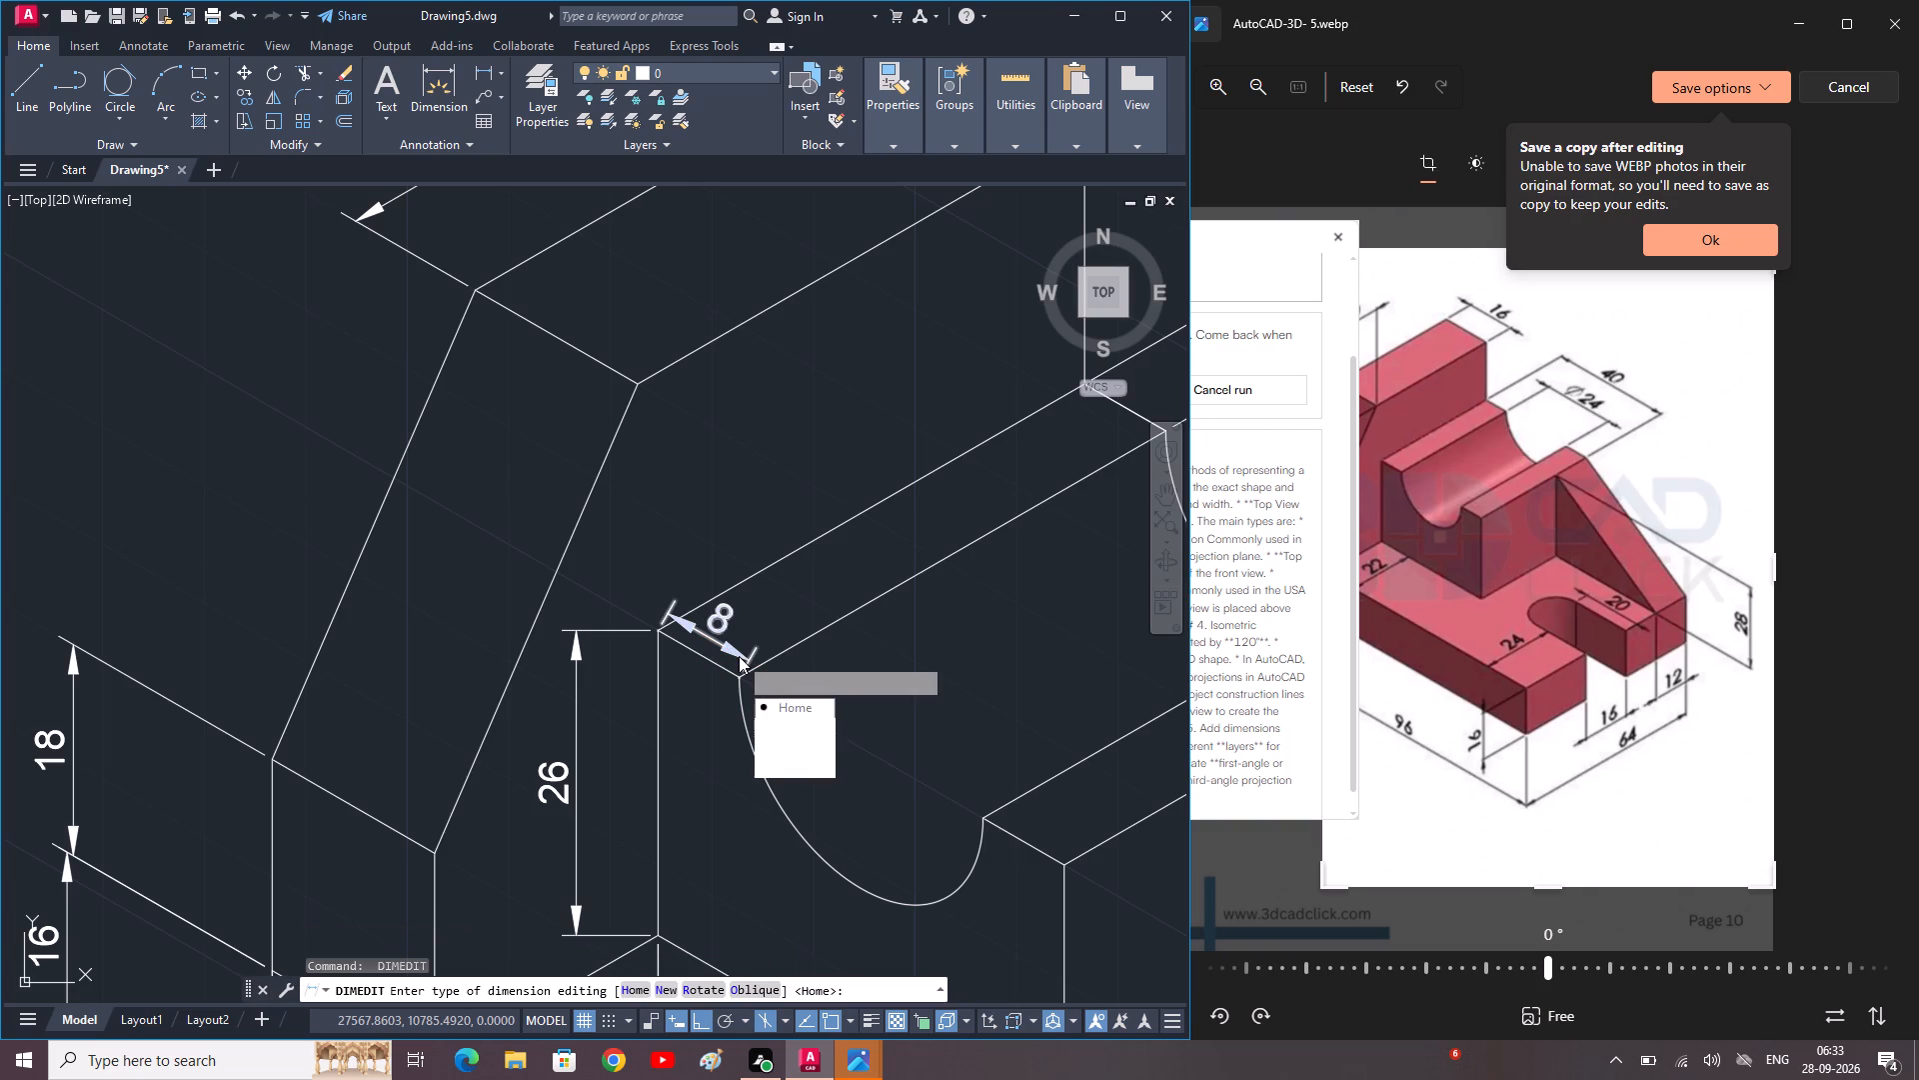
text(o)
key(space)
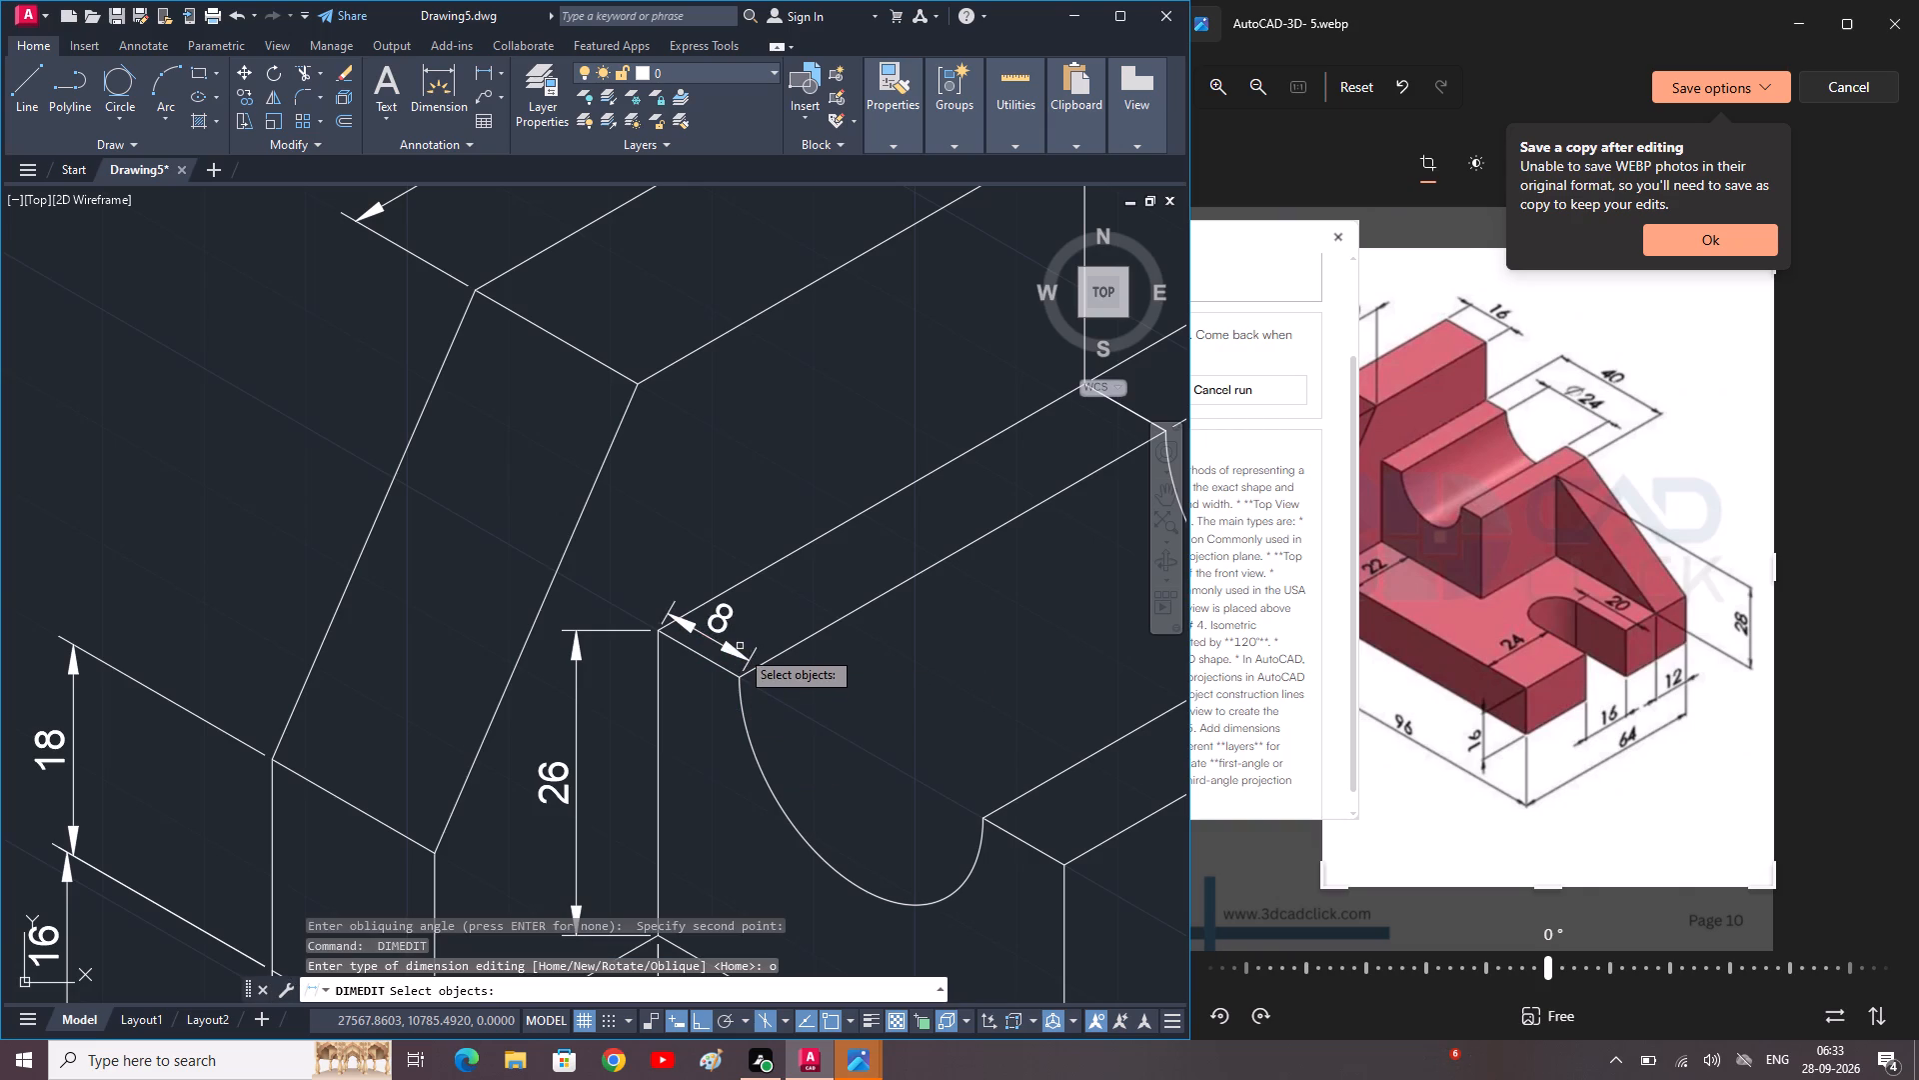
click(740, 658)
key(space)
click(758, 668)
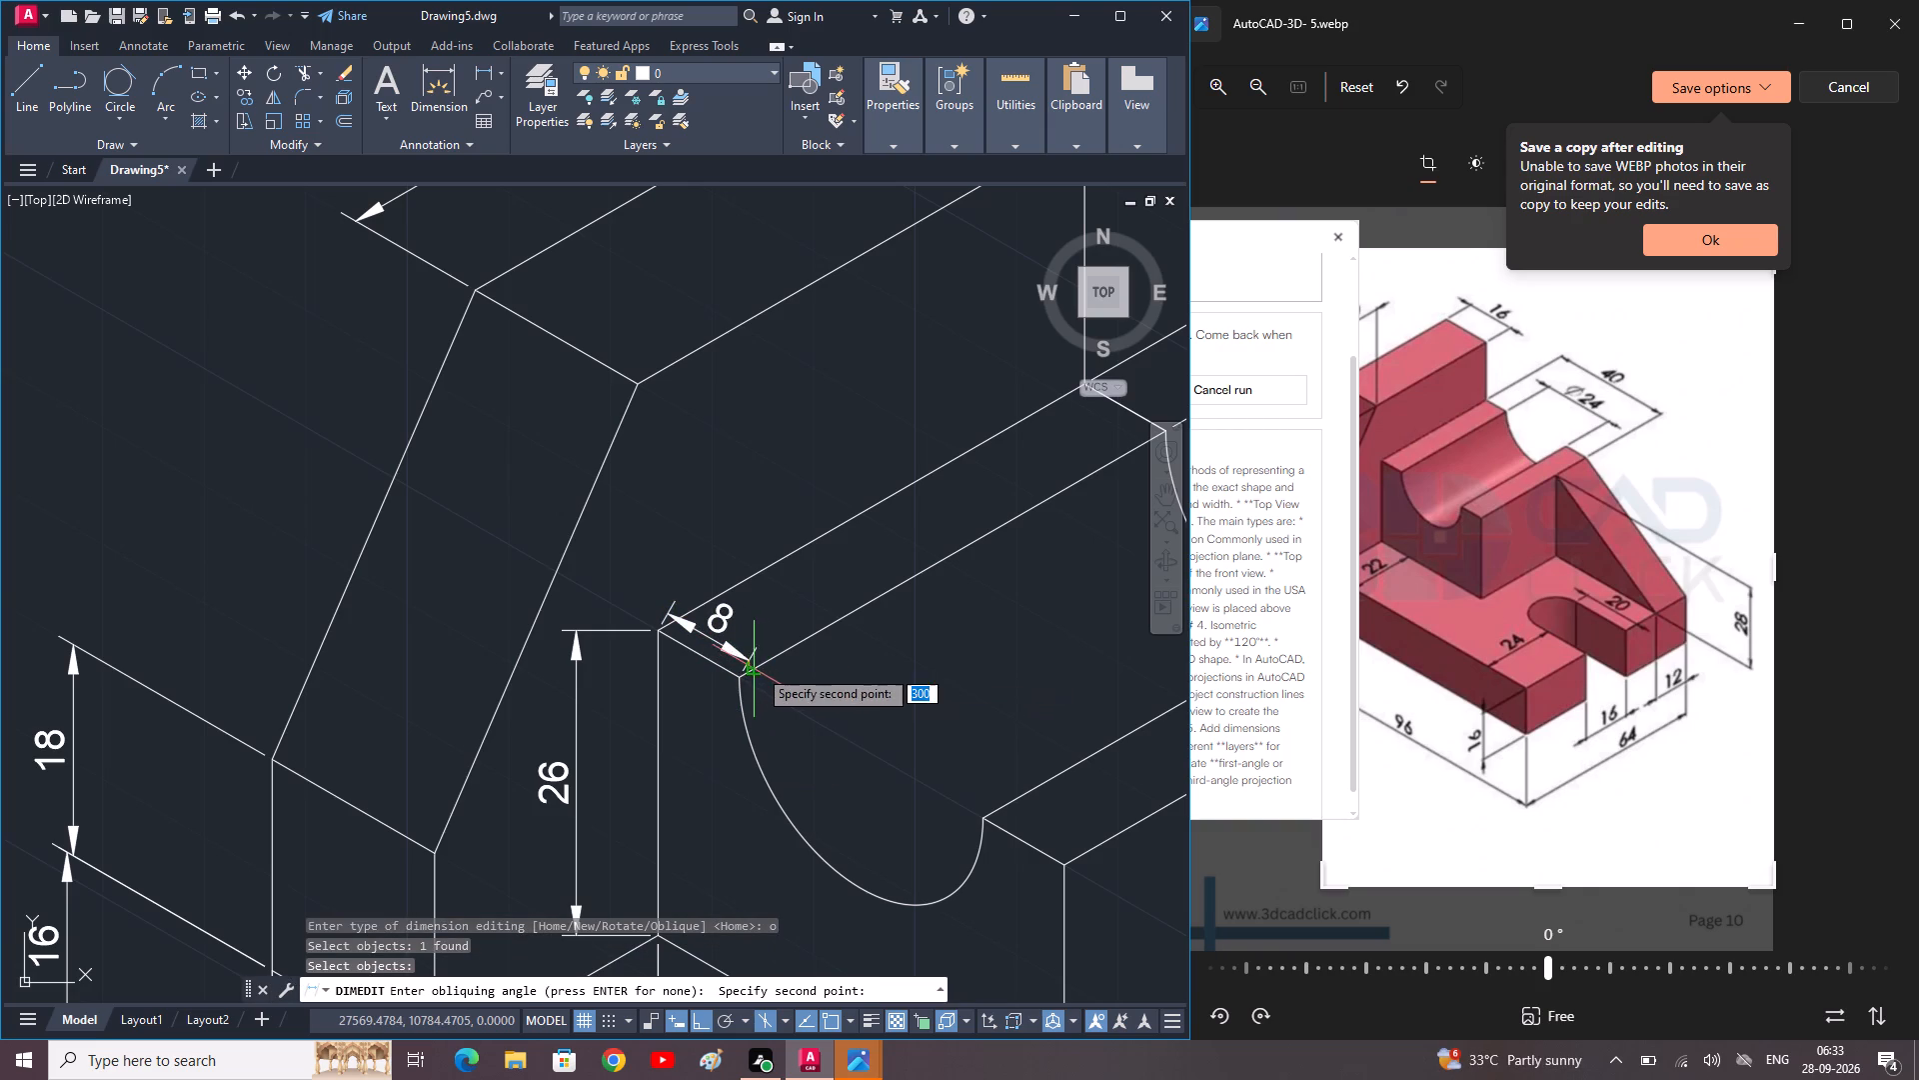
click(804, 632)
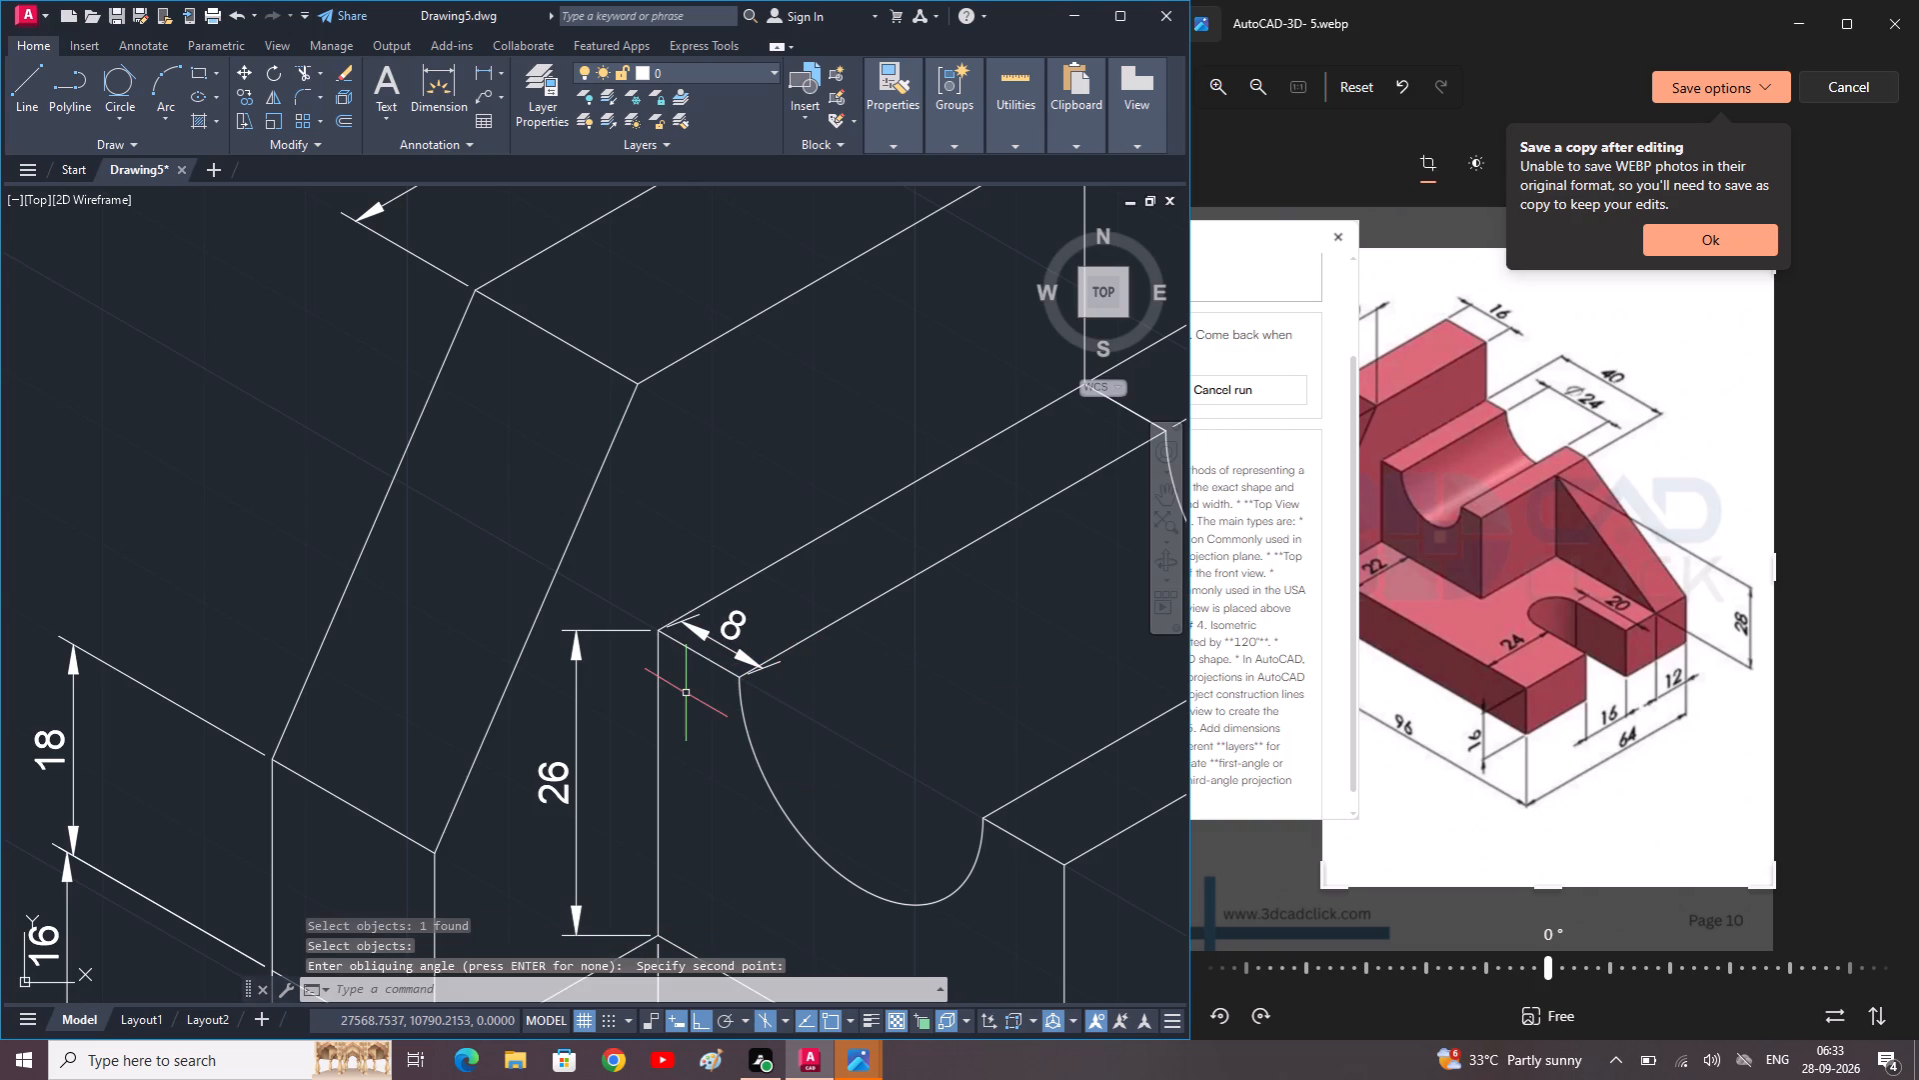
Oblique the 26 height dimension of the grooved block so its extension lines follow the block's short top edge beside the groove.
middle_drag(685, 693, 747, 677)
key(space)
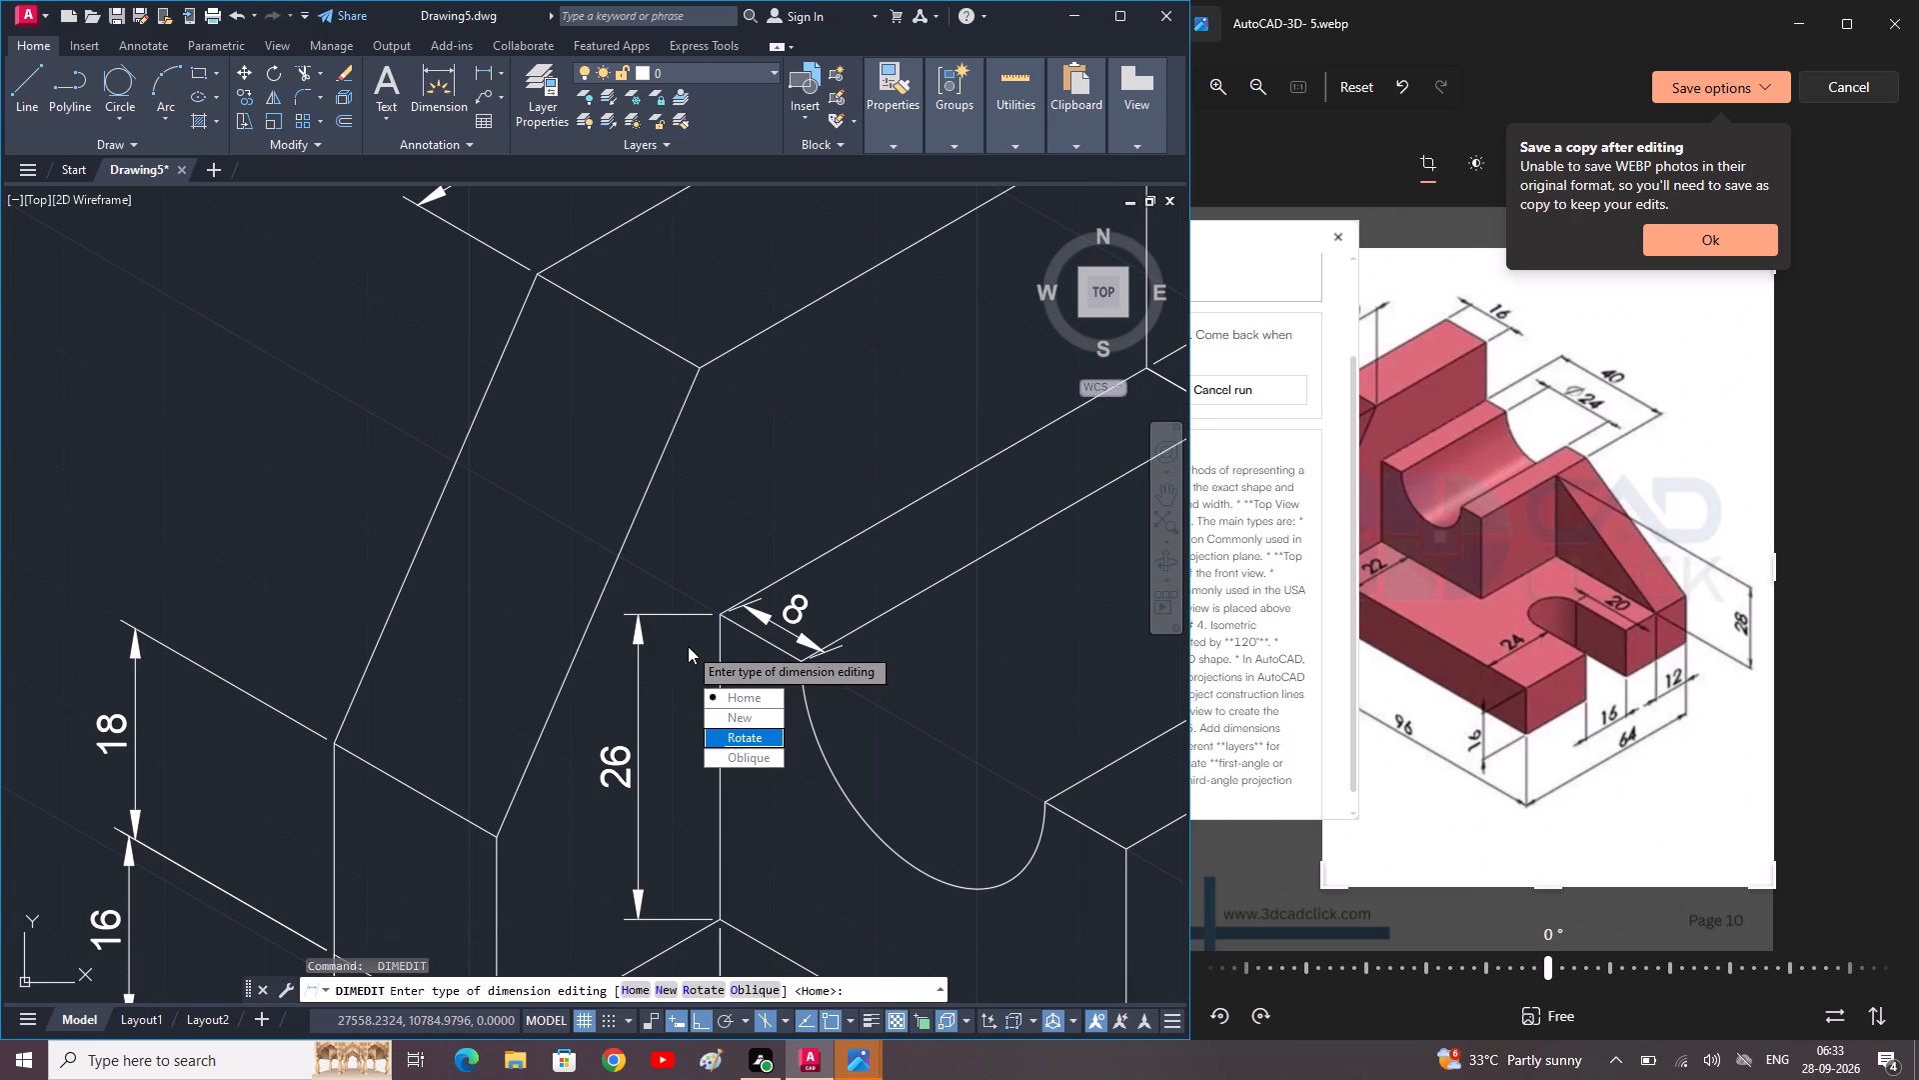
text(o)
key(space)
click(656, 613)
key(space)
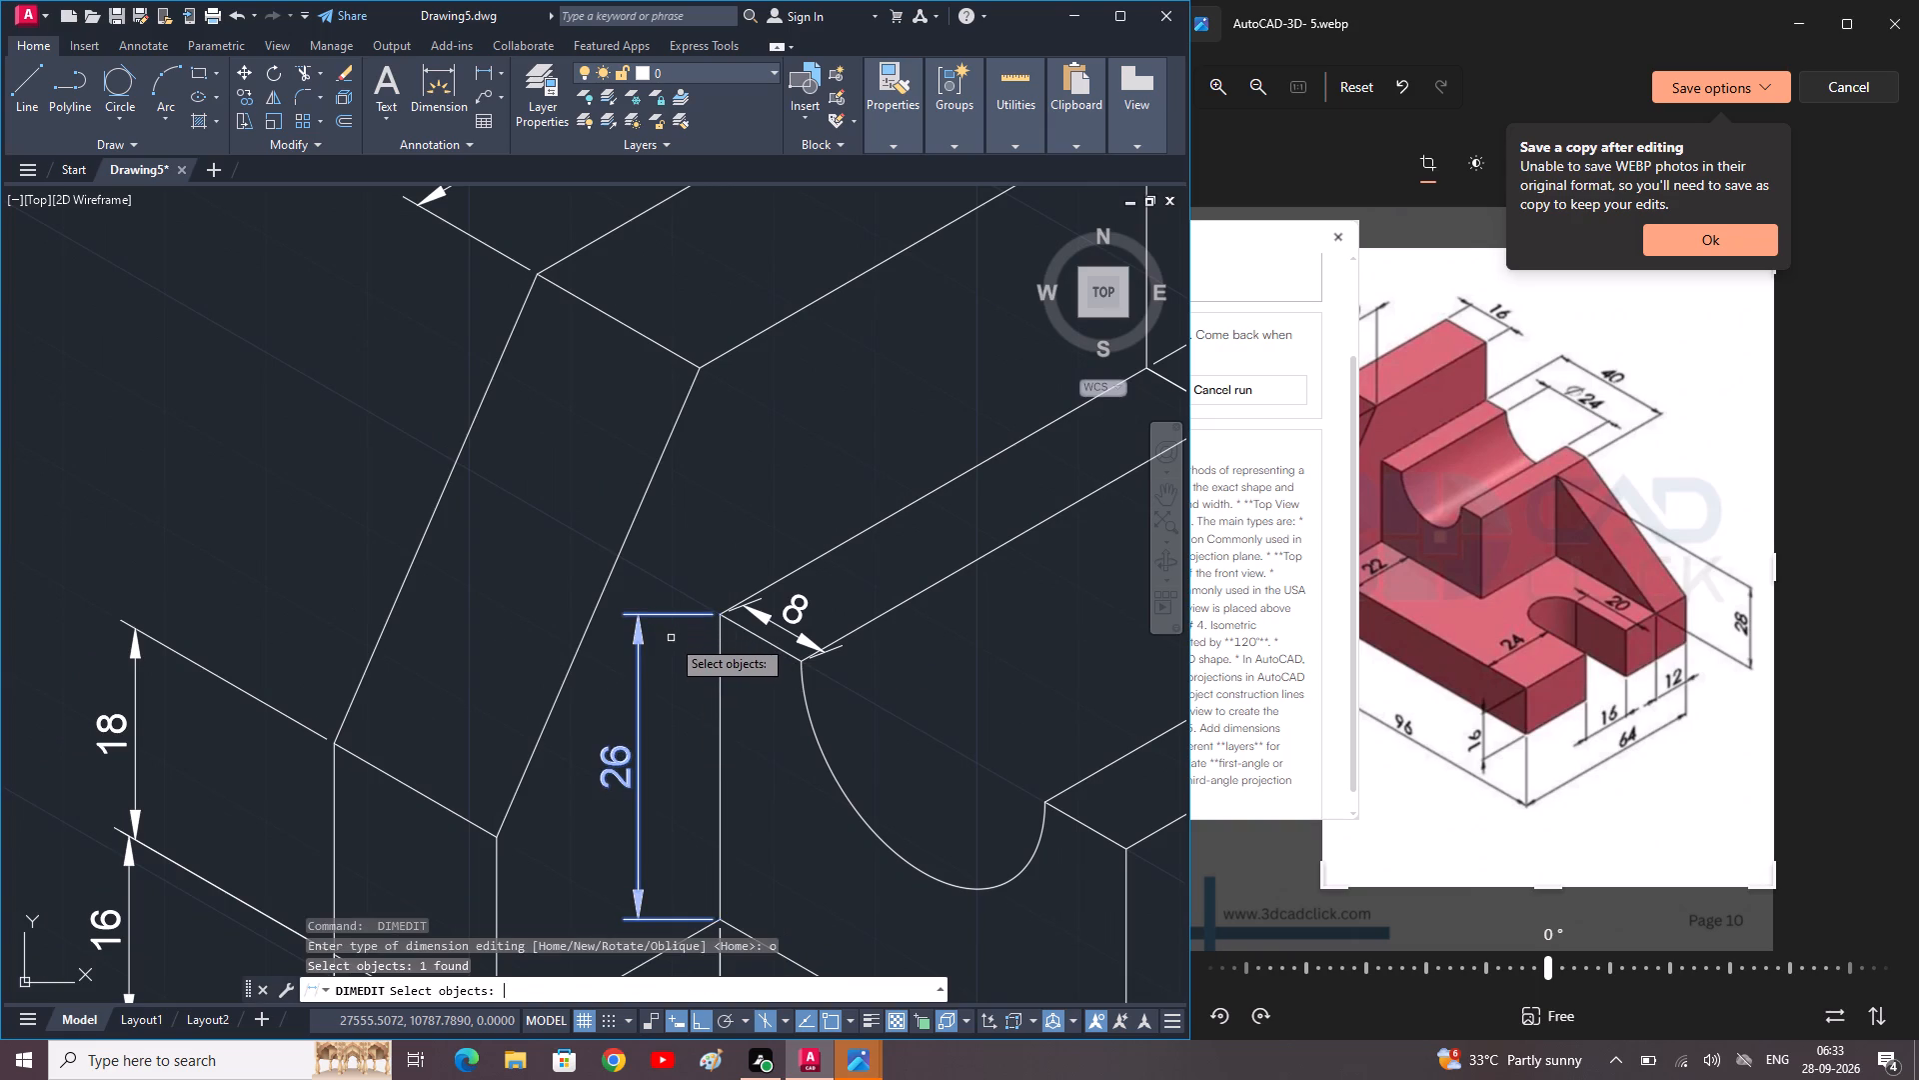
click(723, 621)
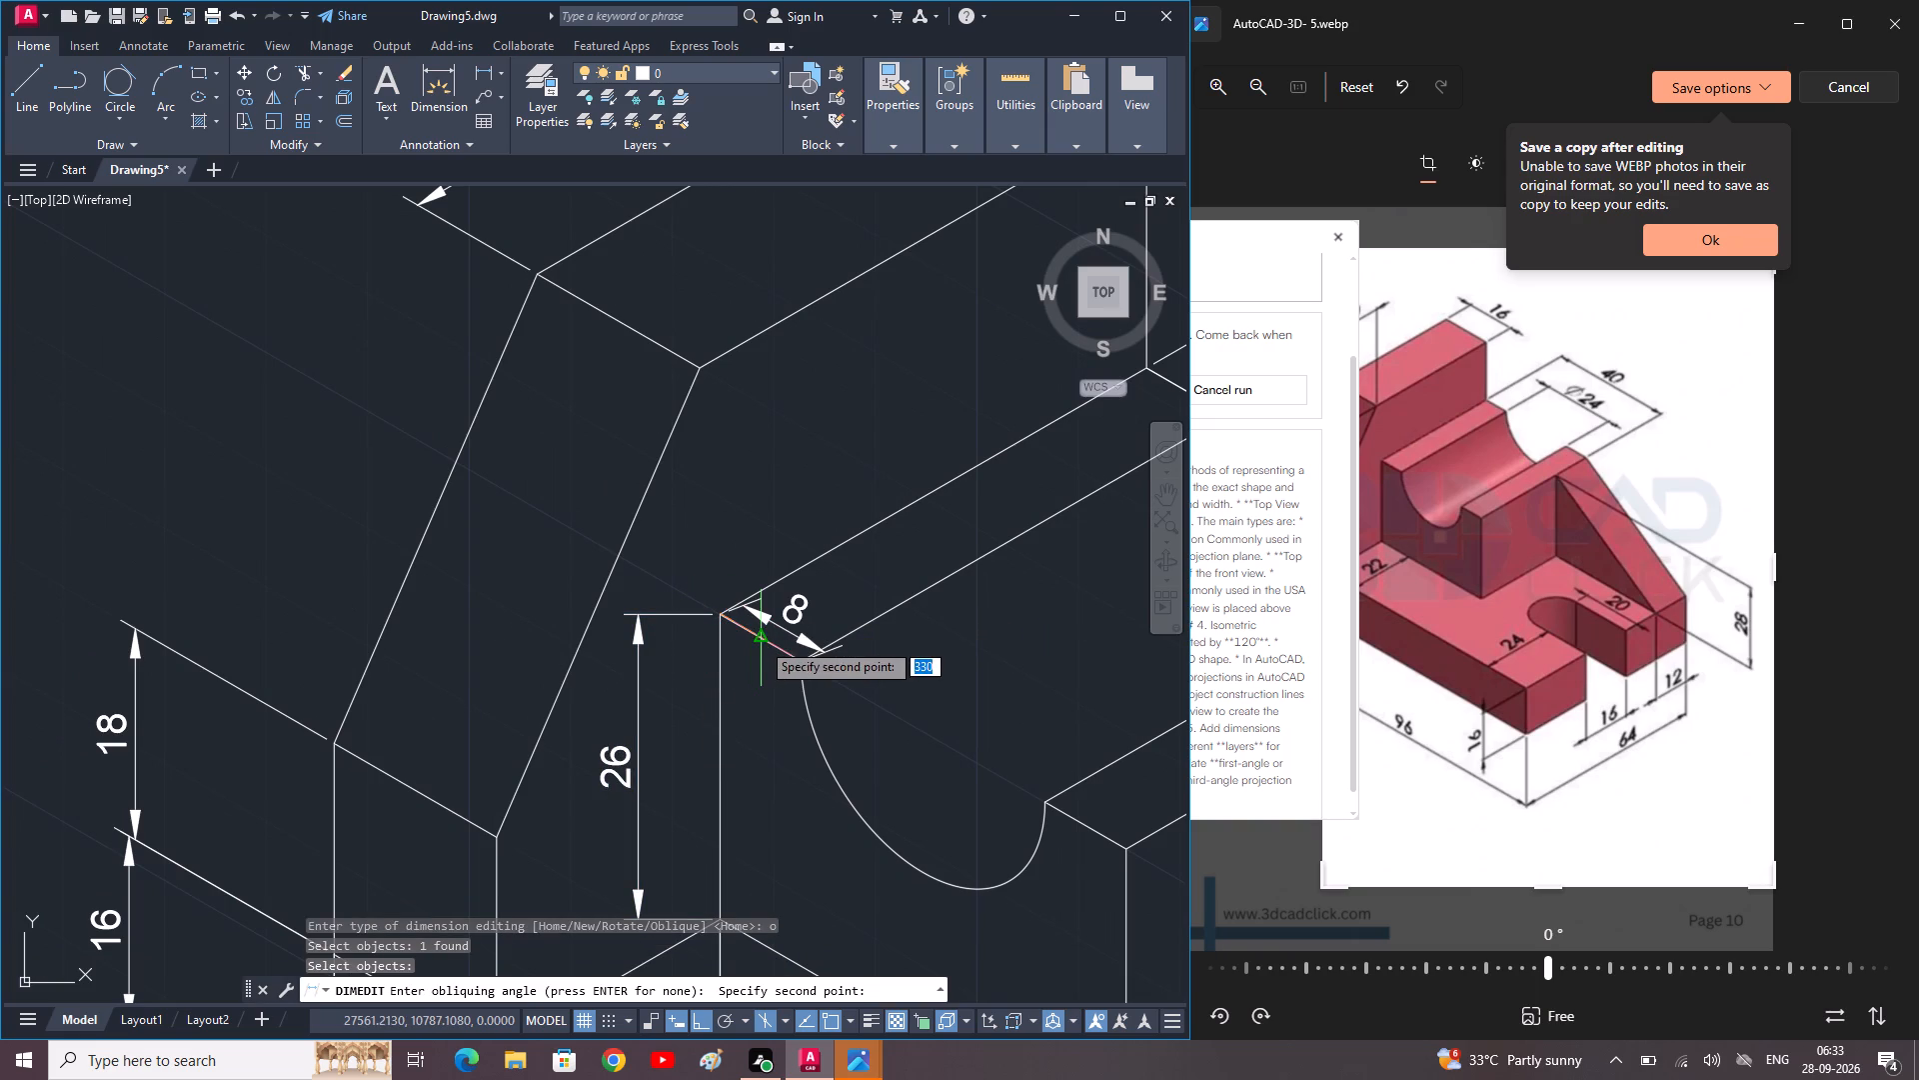
click(762, 641)
scroll(749, 679, down, 1)
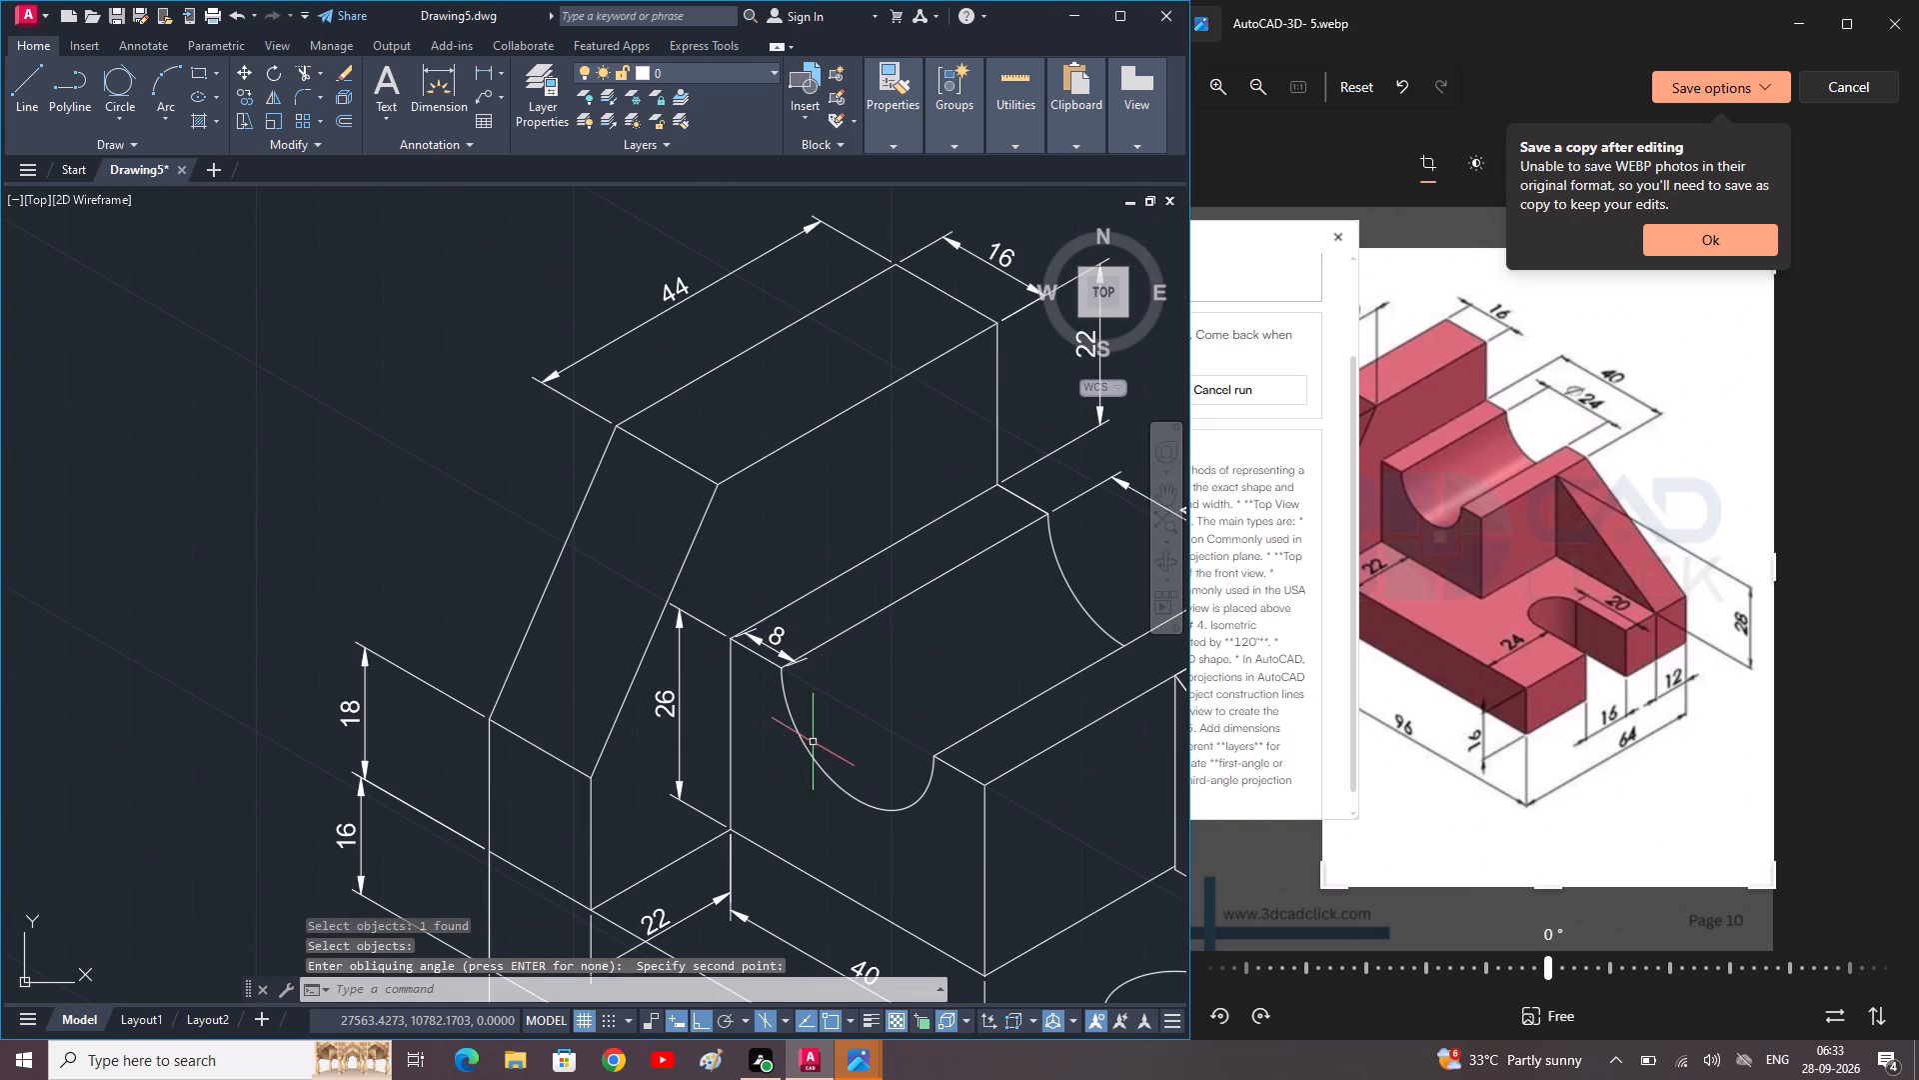
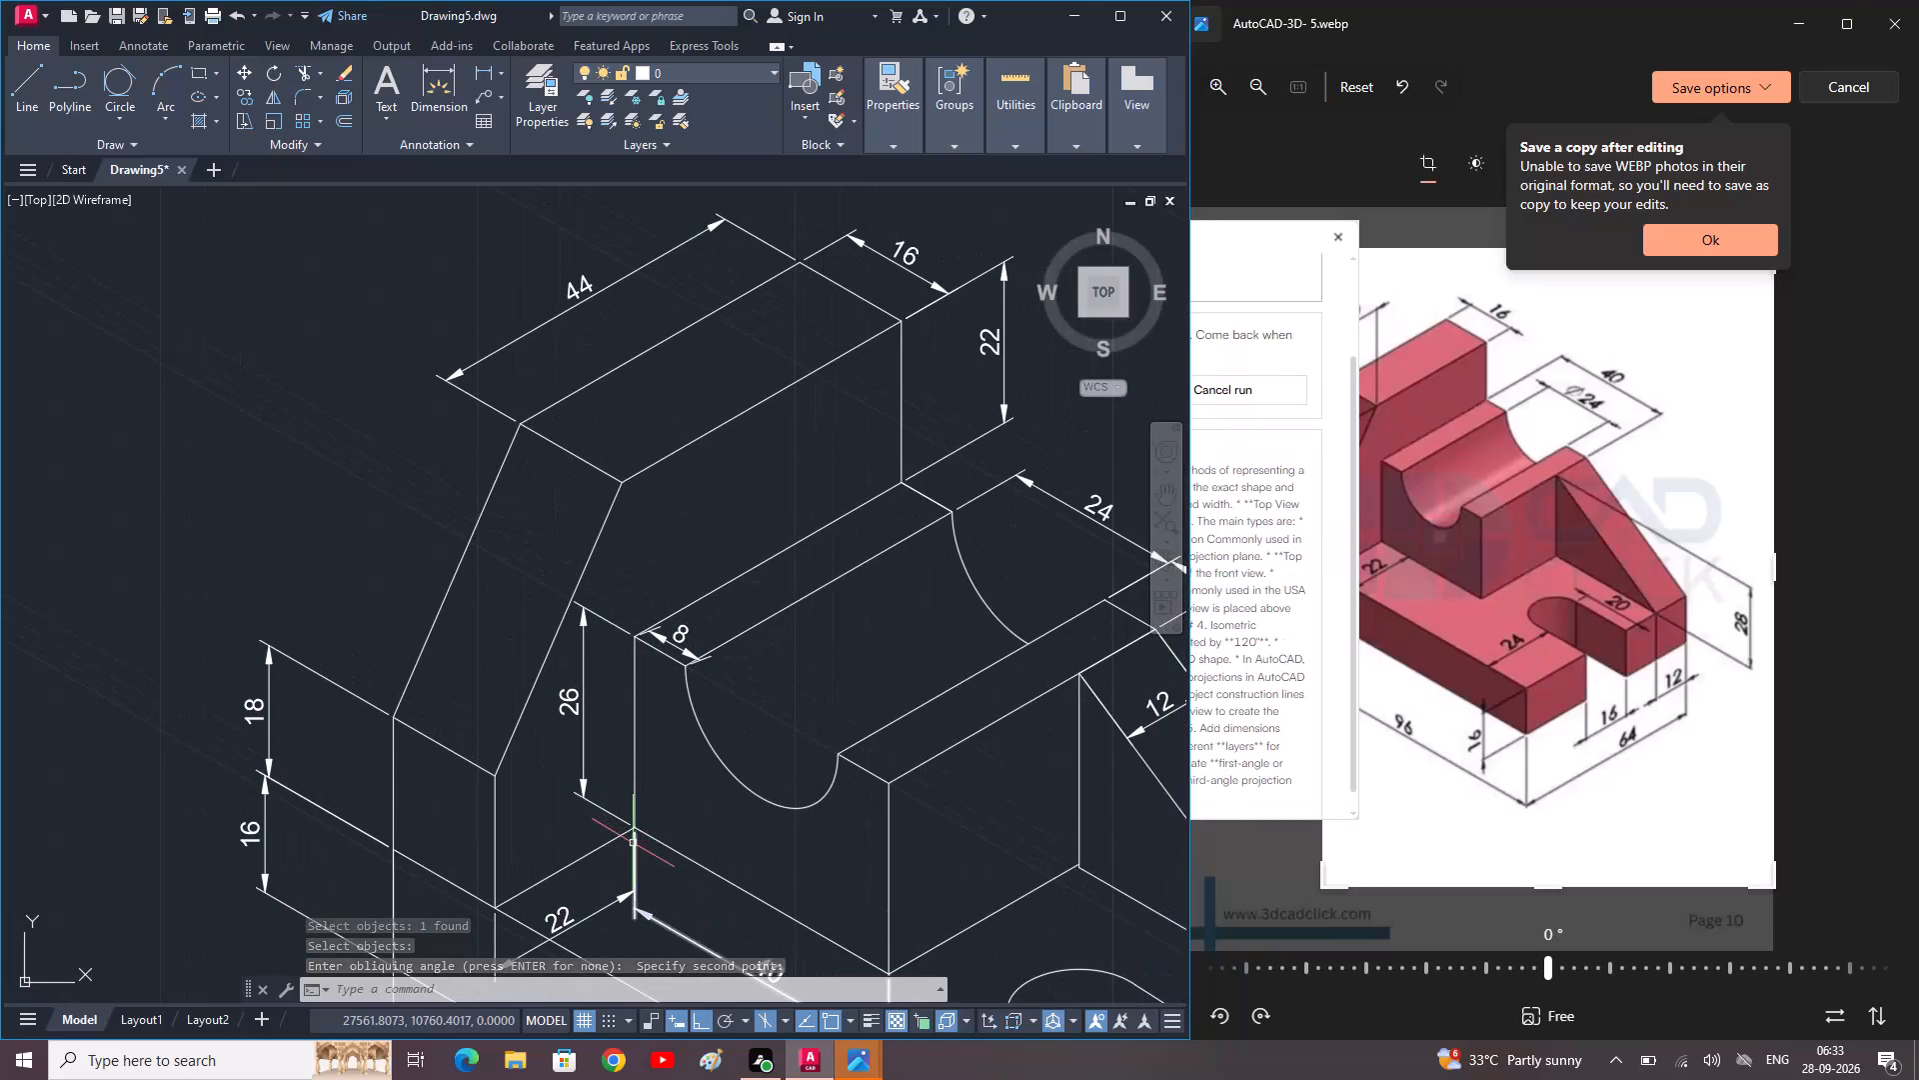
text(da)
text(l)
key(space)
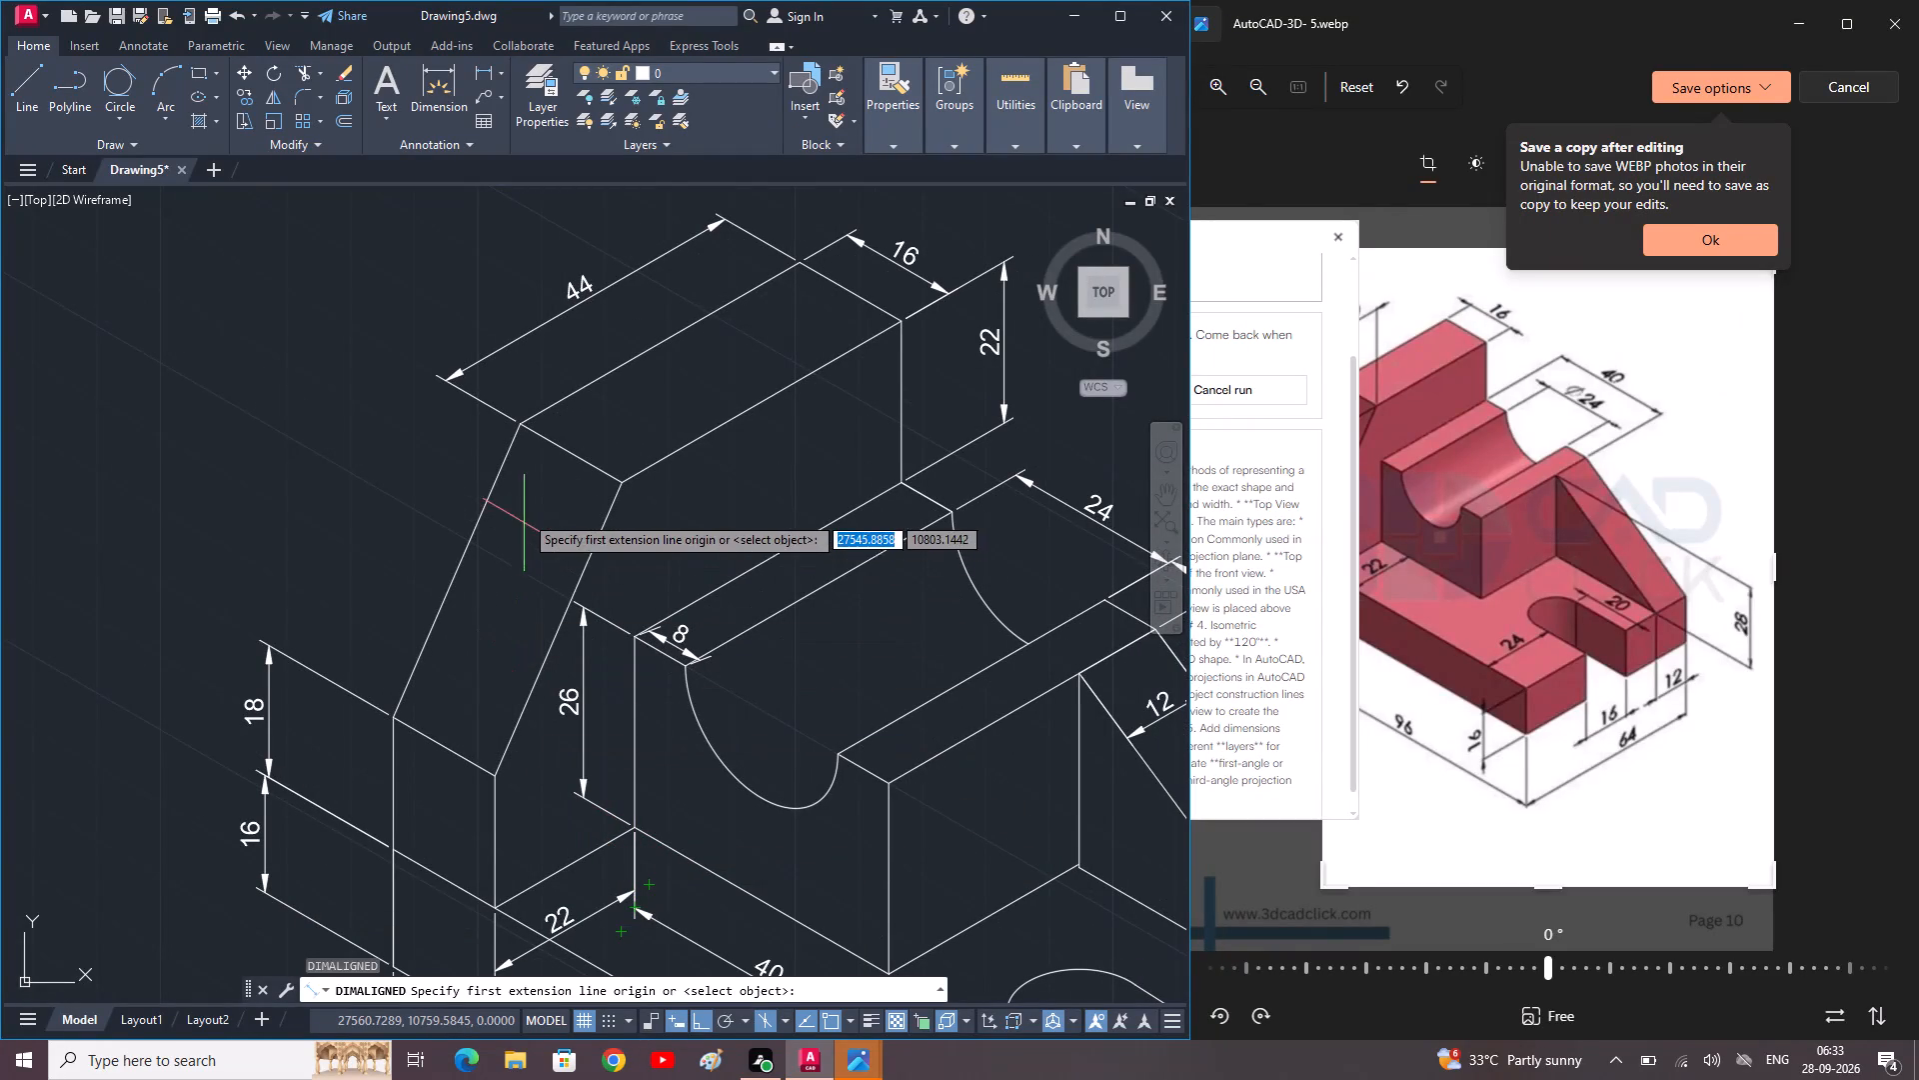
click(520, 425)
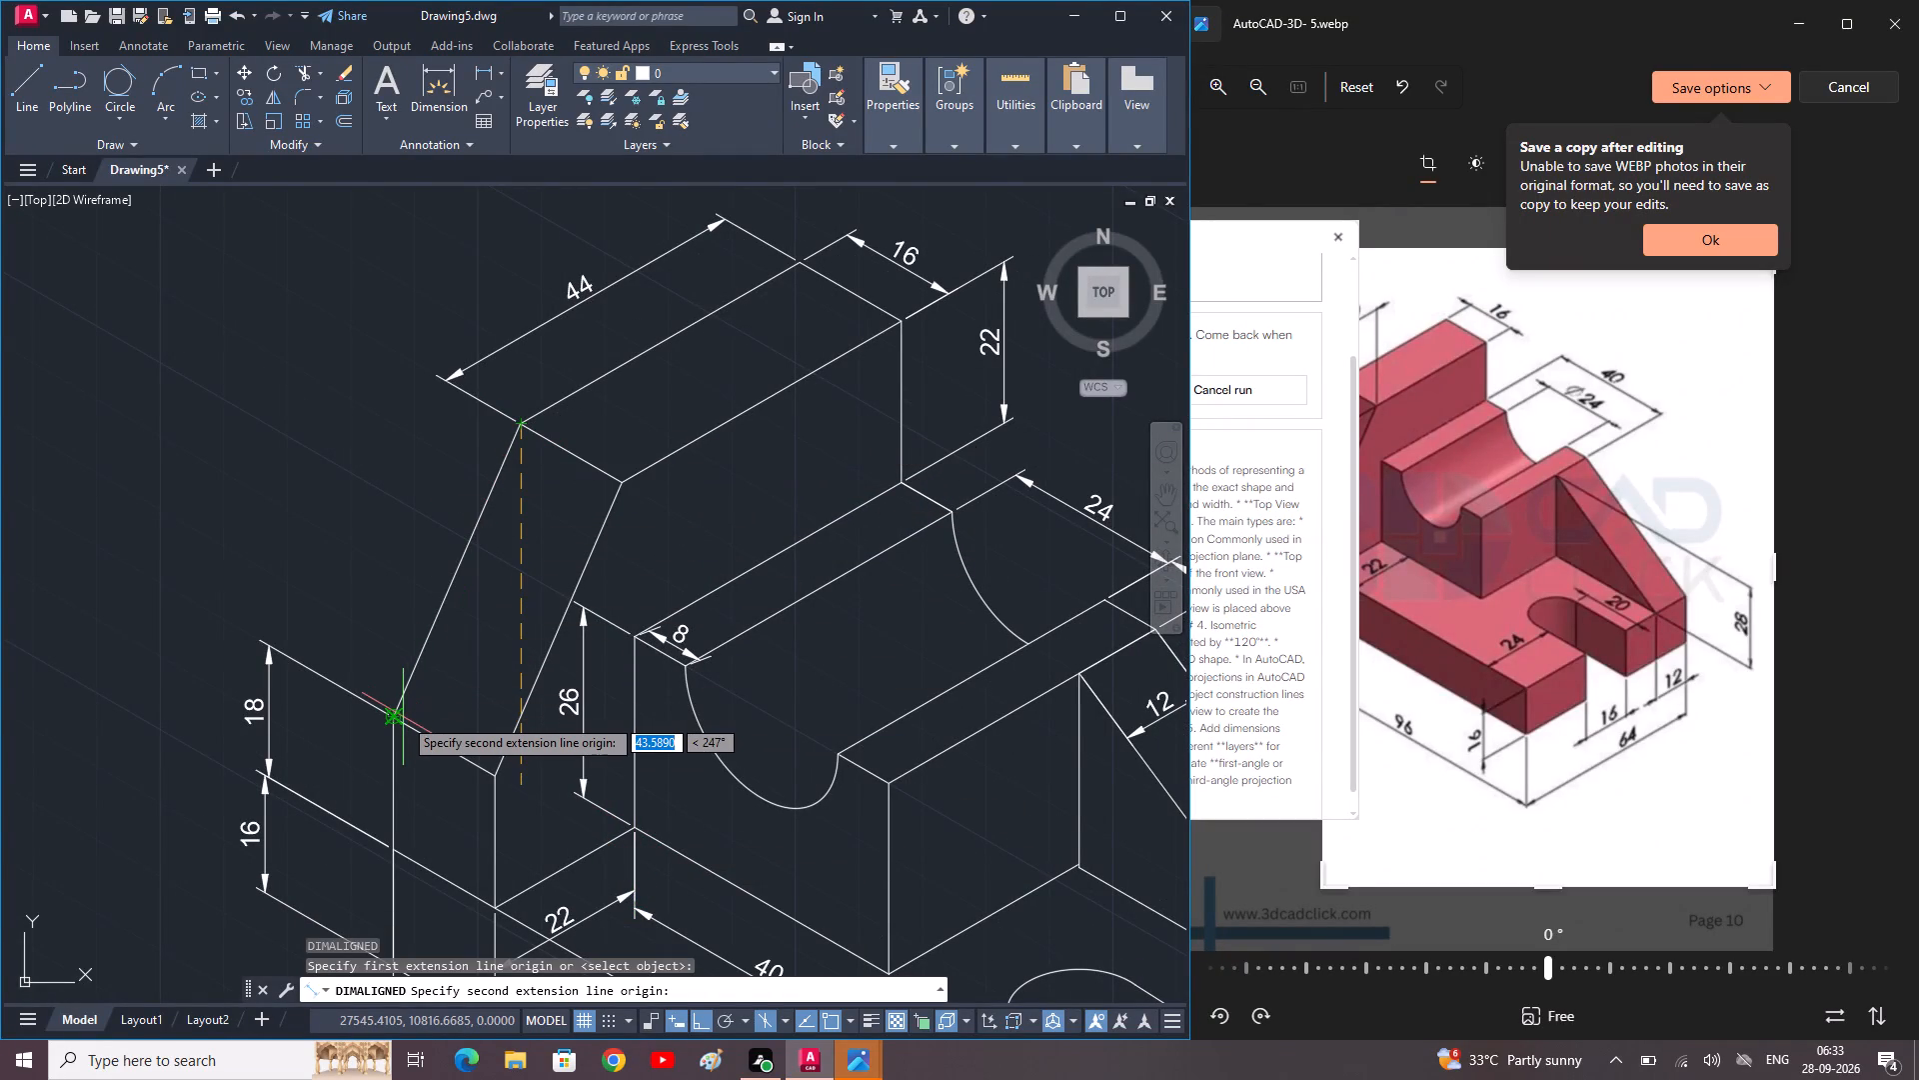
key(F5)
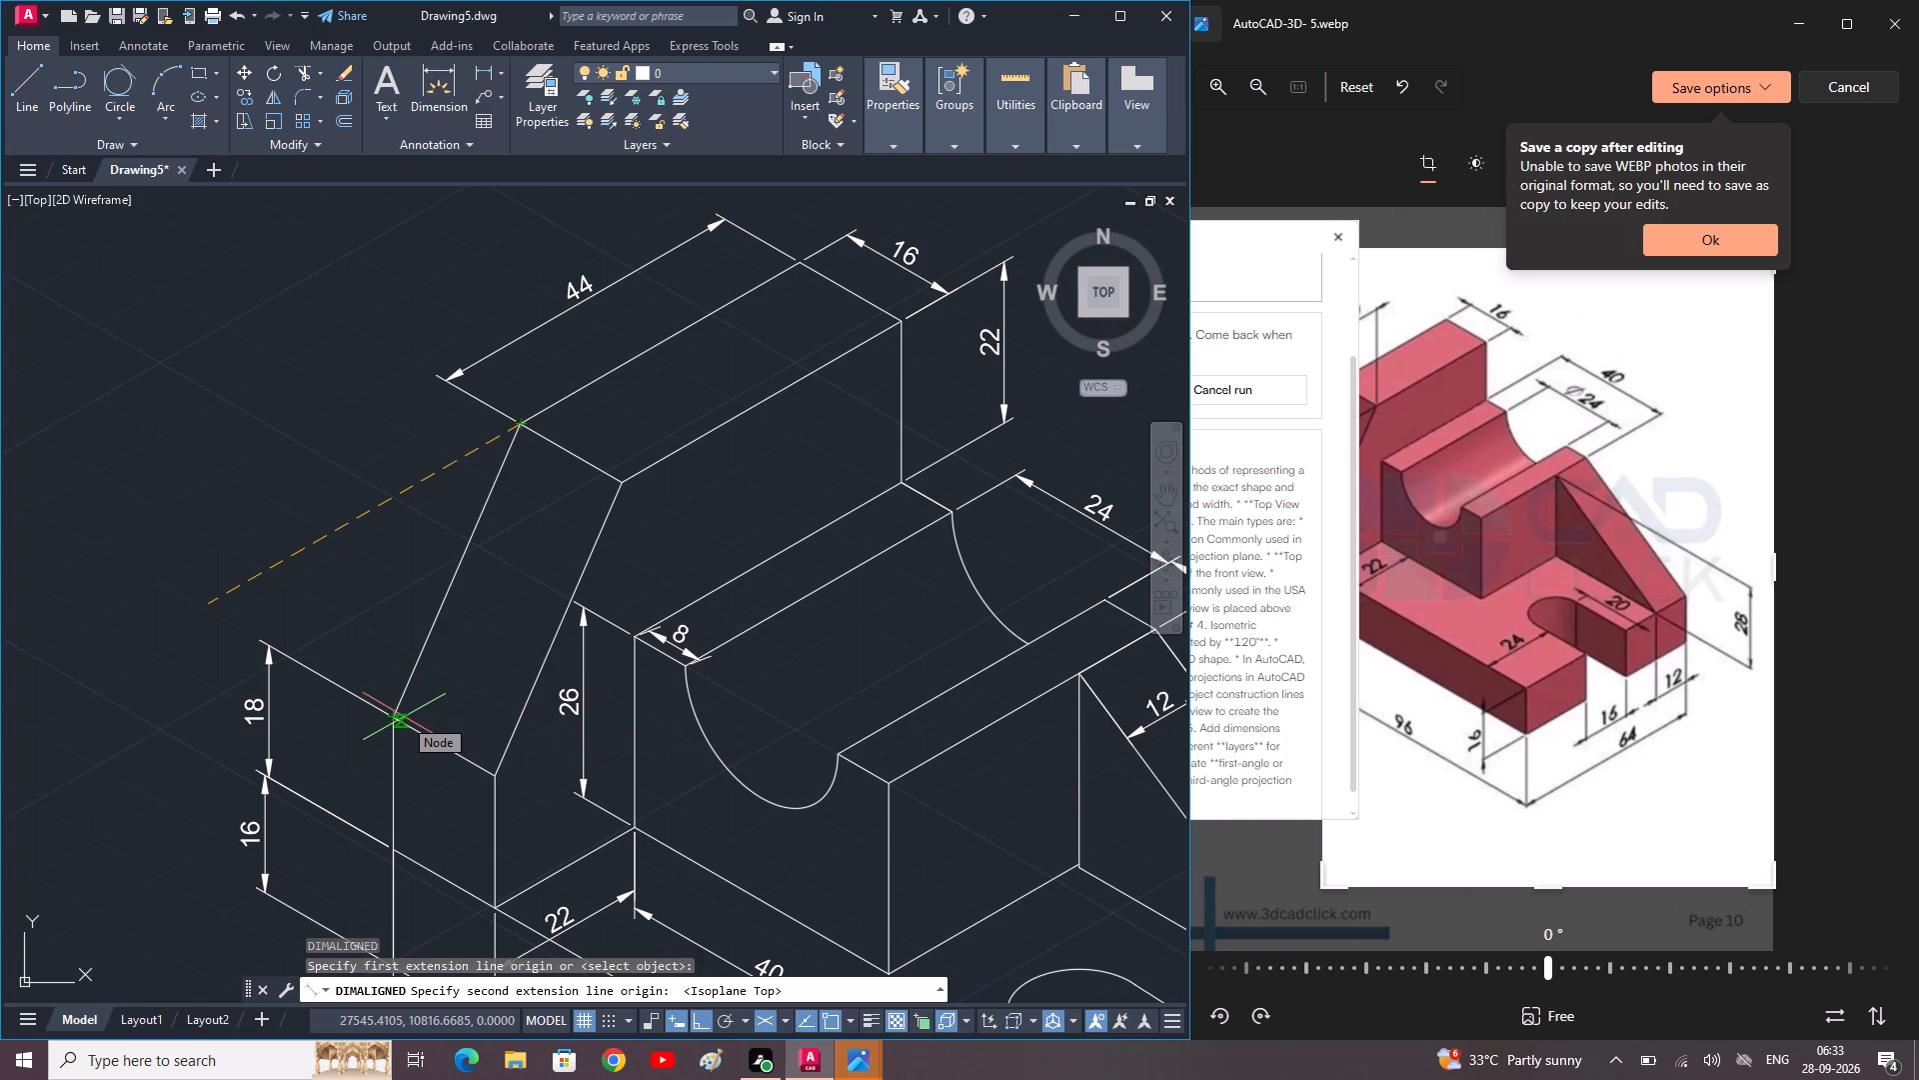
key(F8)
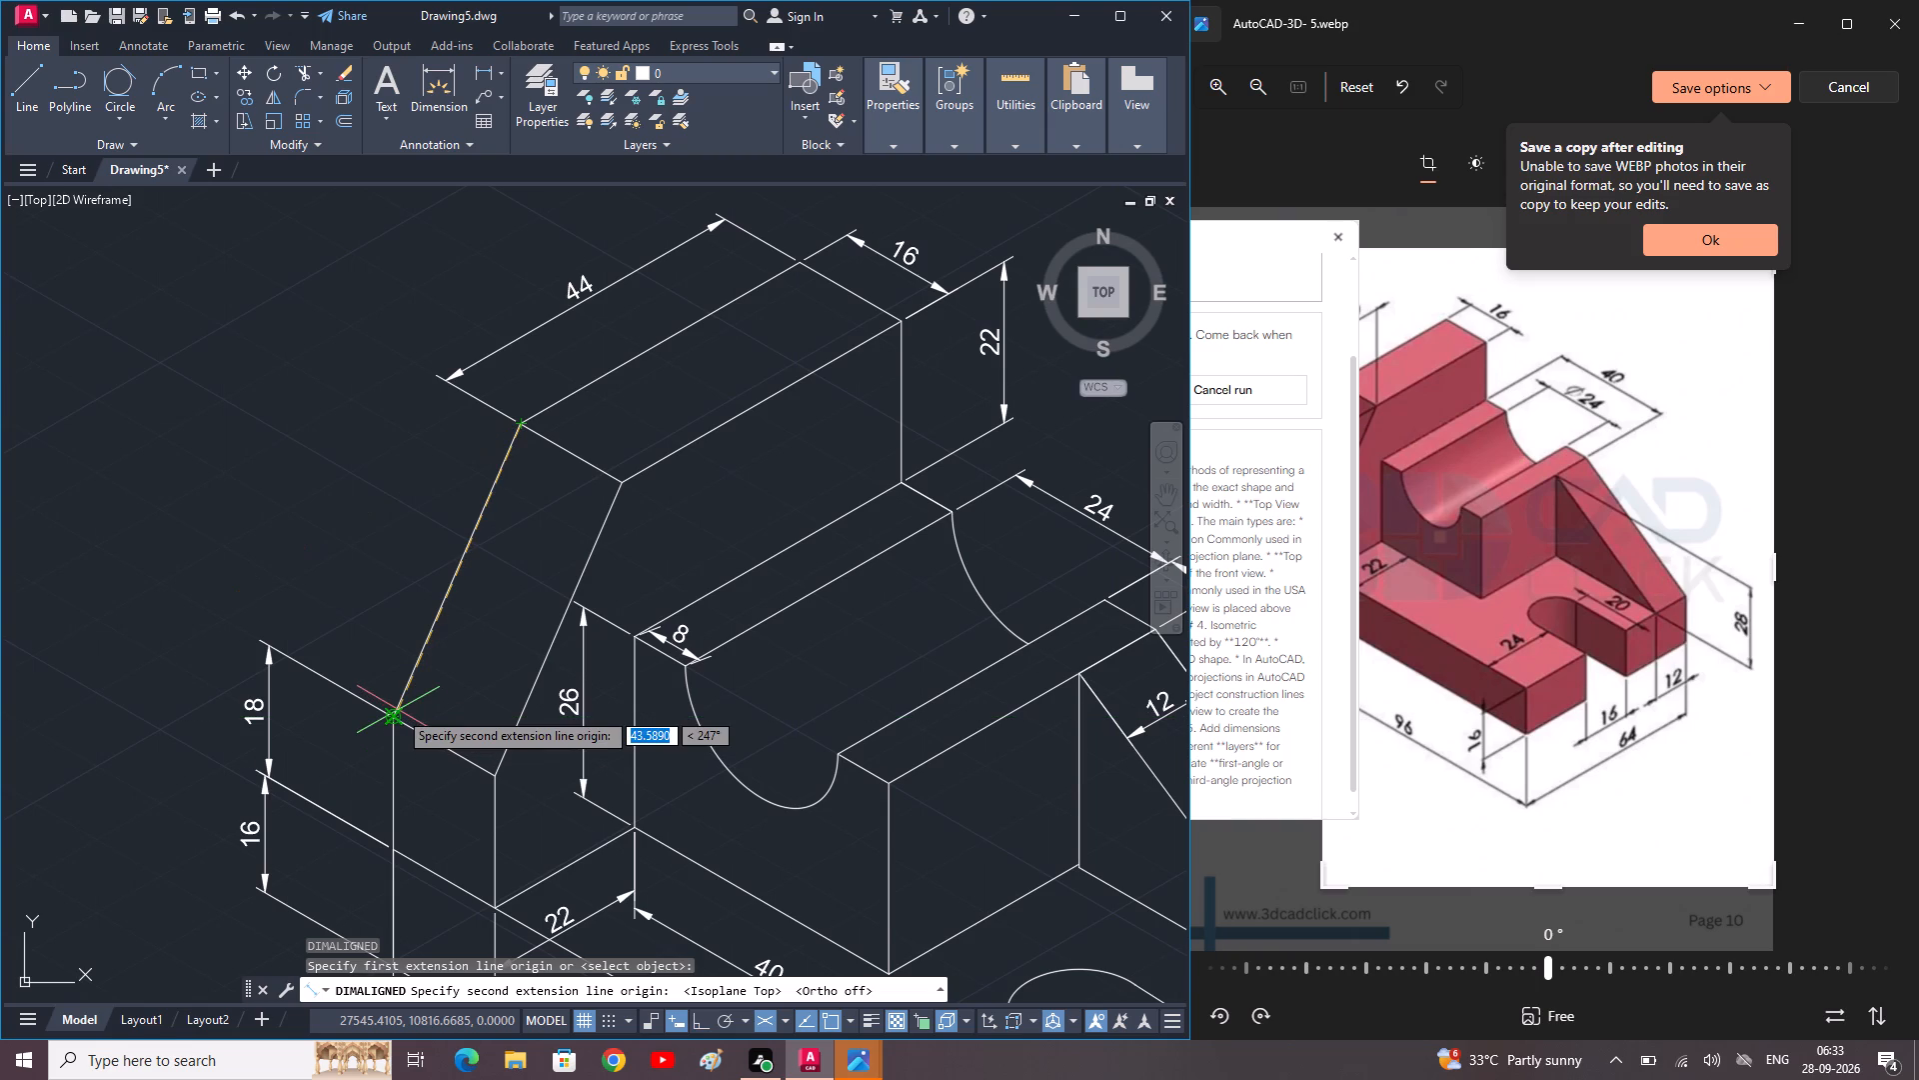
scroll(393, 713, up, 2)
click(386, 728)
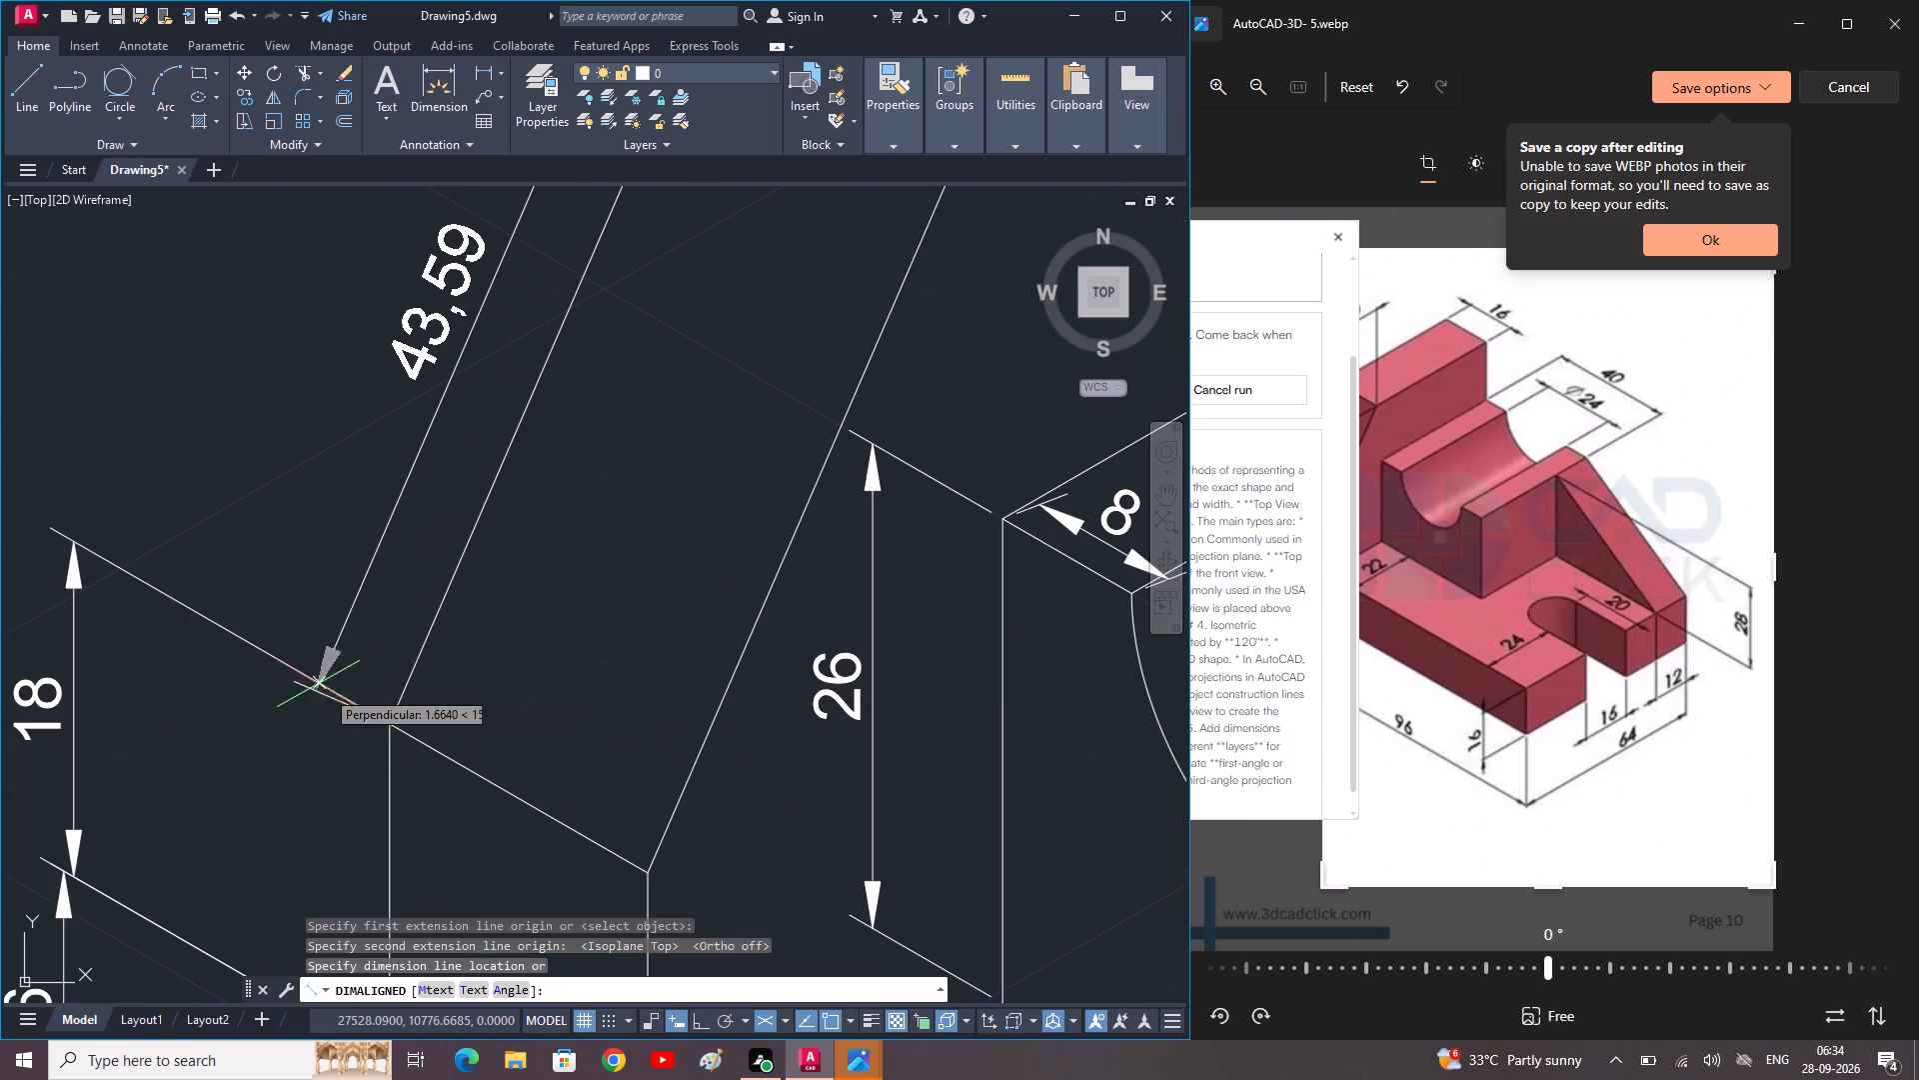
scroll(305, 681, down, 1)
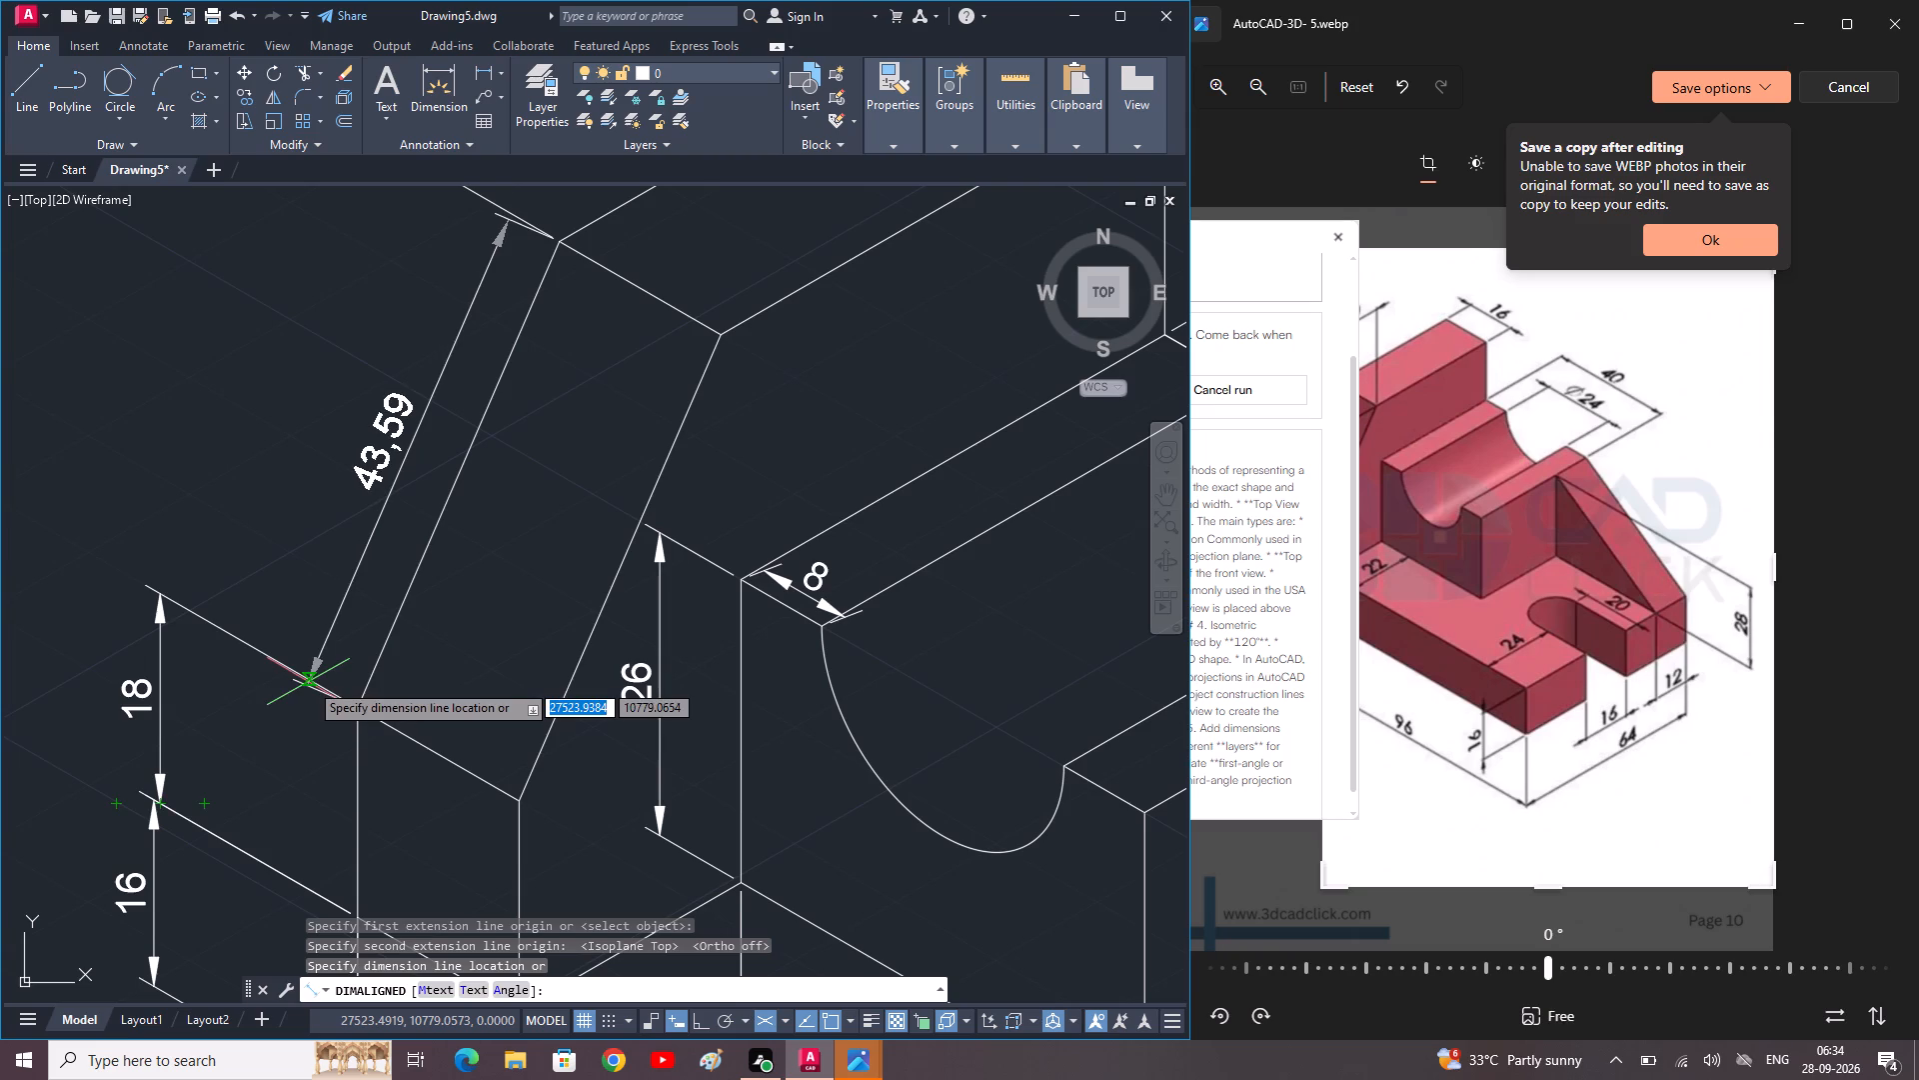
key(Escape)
Add an aligned dimension along the grooved block's lower long top edge, from the triangular rib's top corner to the block's front corner.
scroll(344, 705, down, 1)
middle_drag(396, 726, 392, 795)
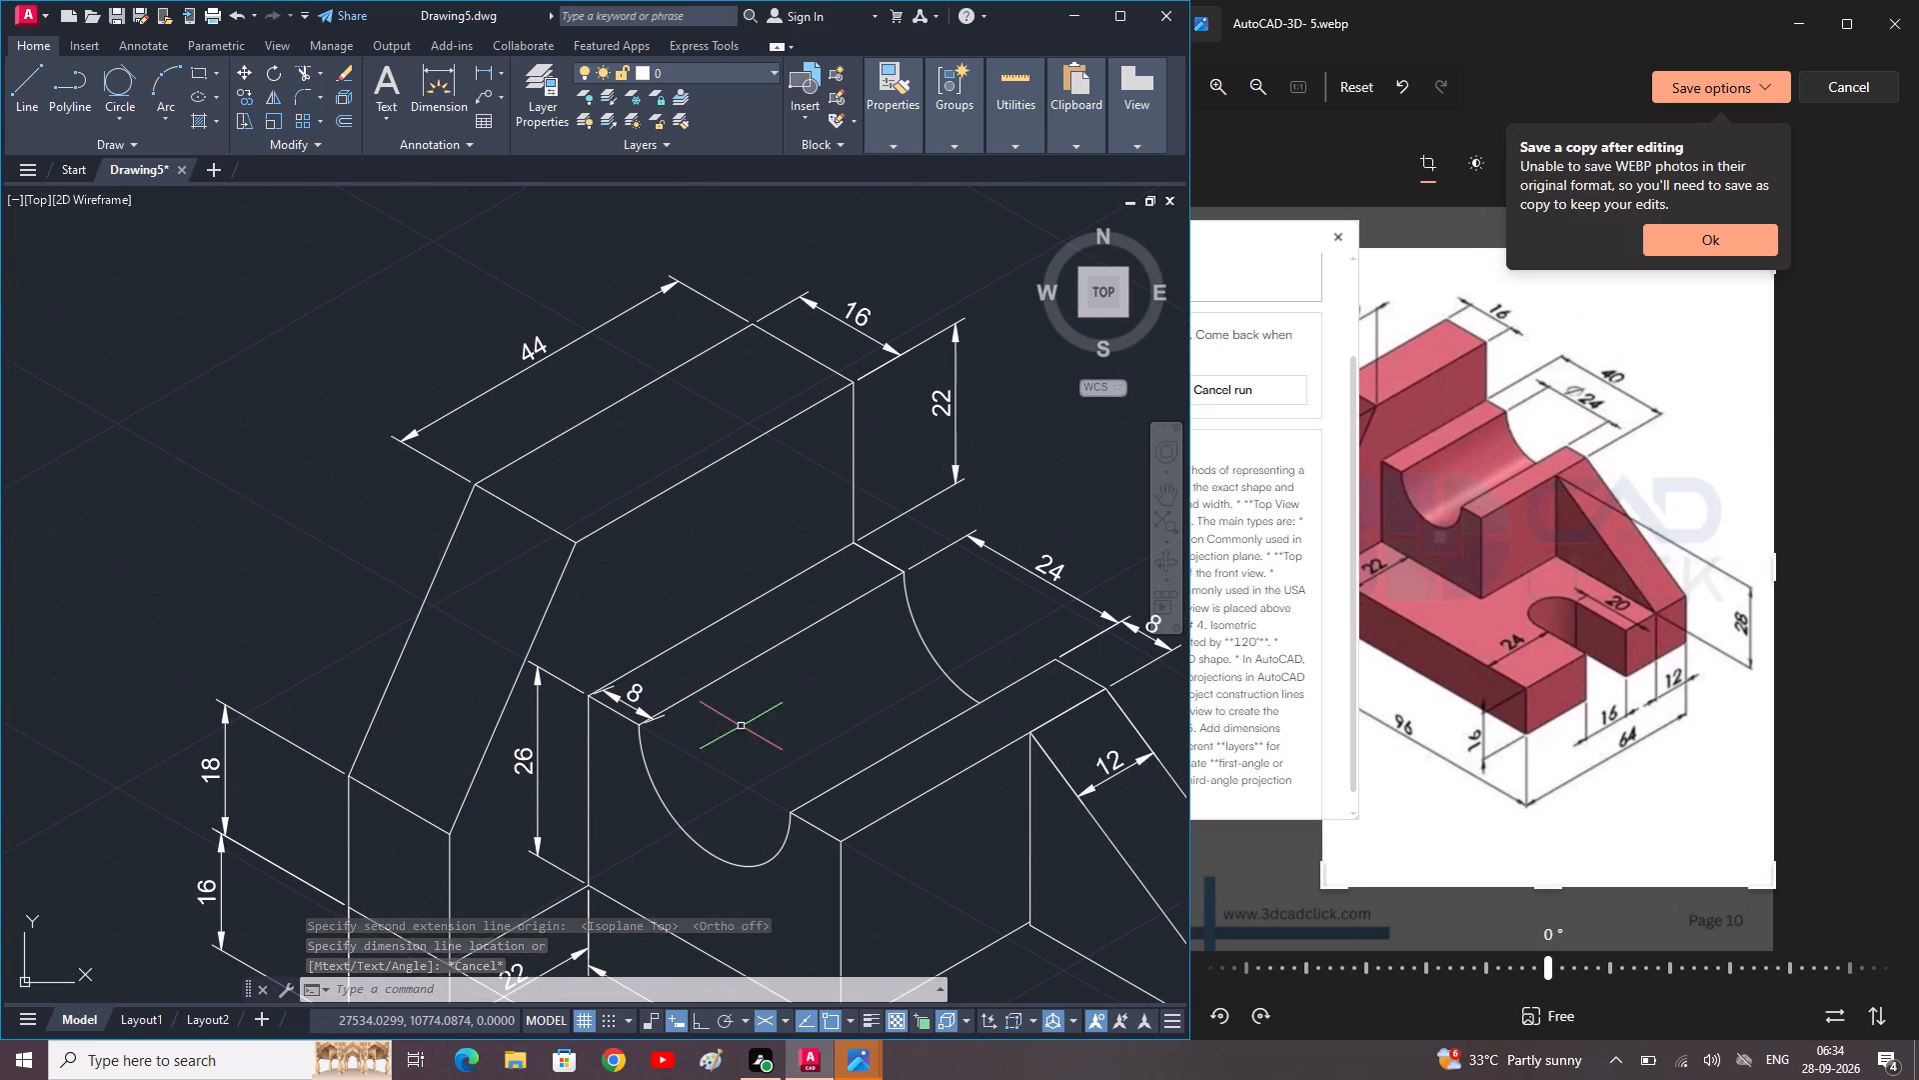
middle_drag(835, 757, 526, 758)
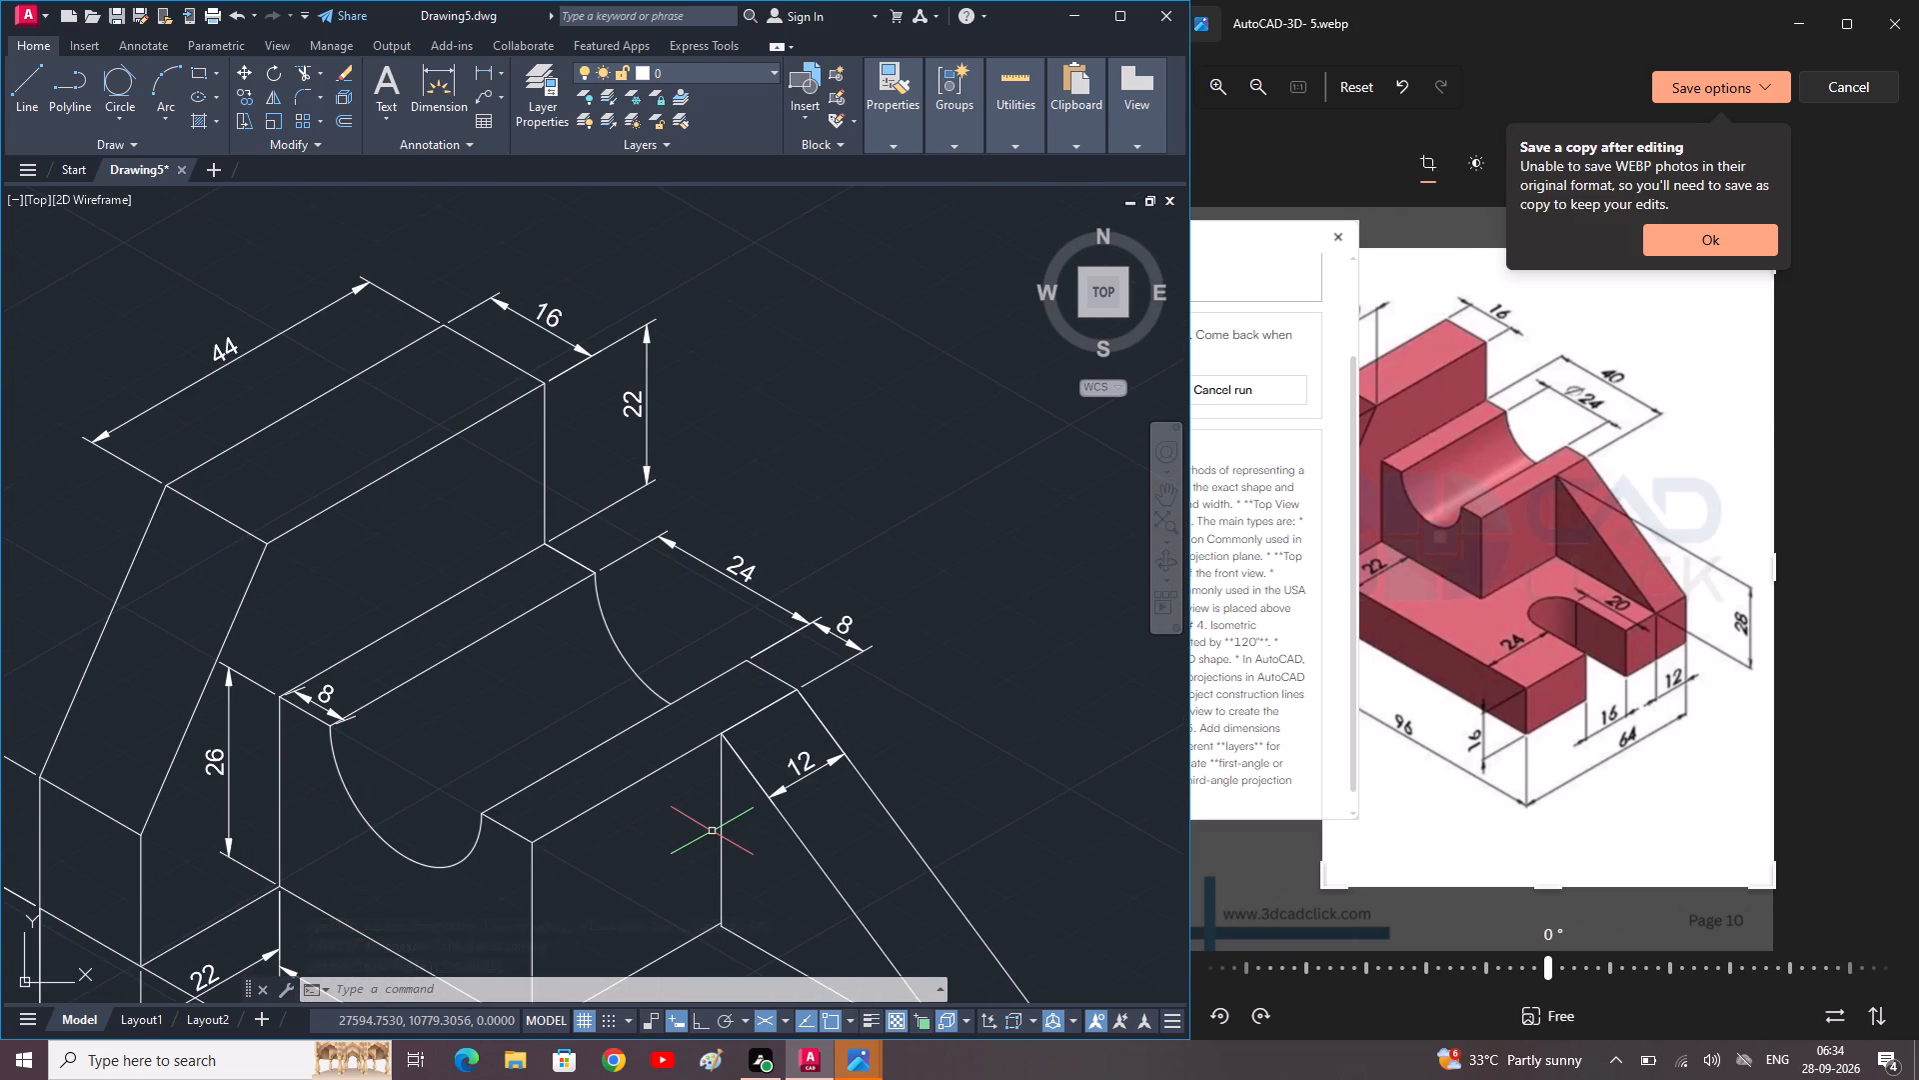
middle_drag(720, 855, 598, 796)
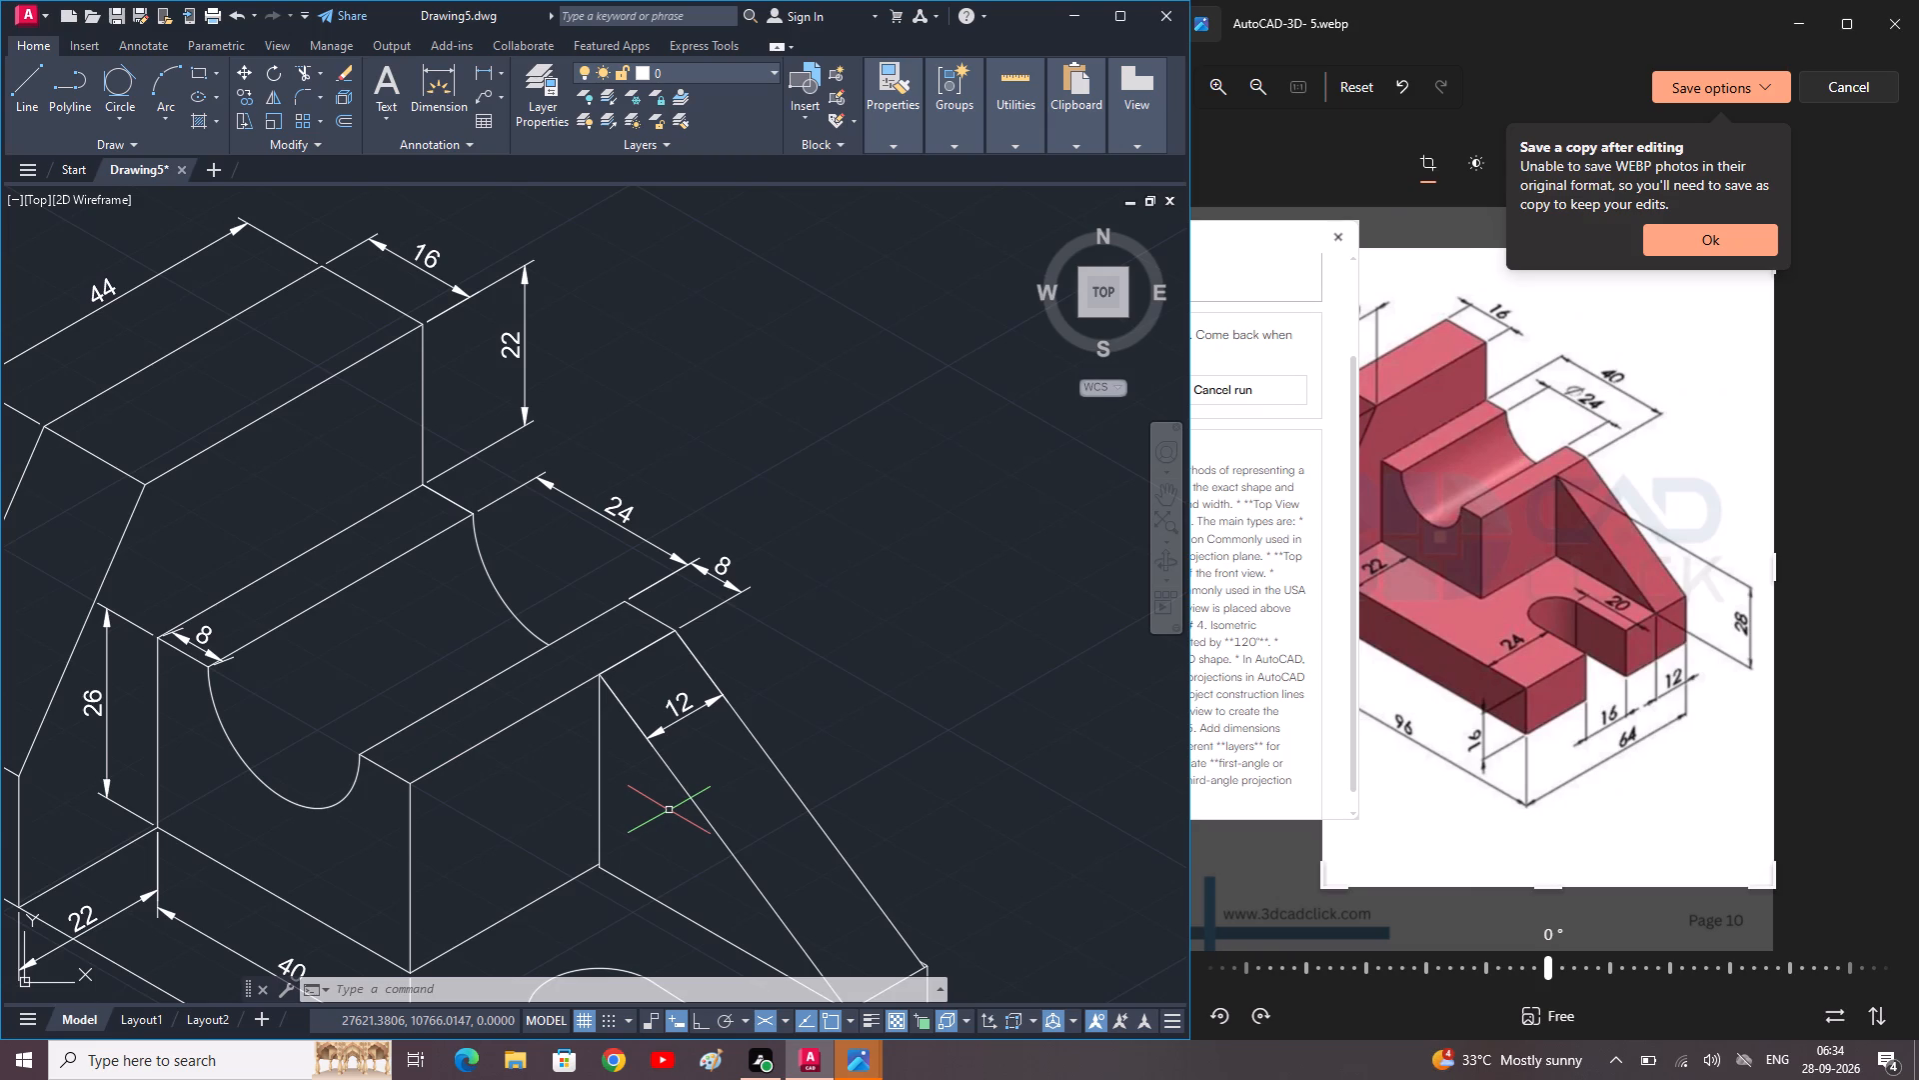
text(dal)
key(space)
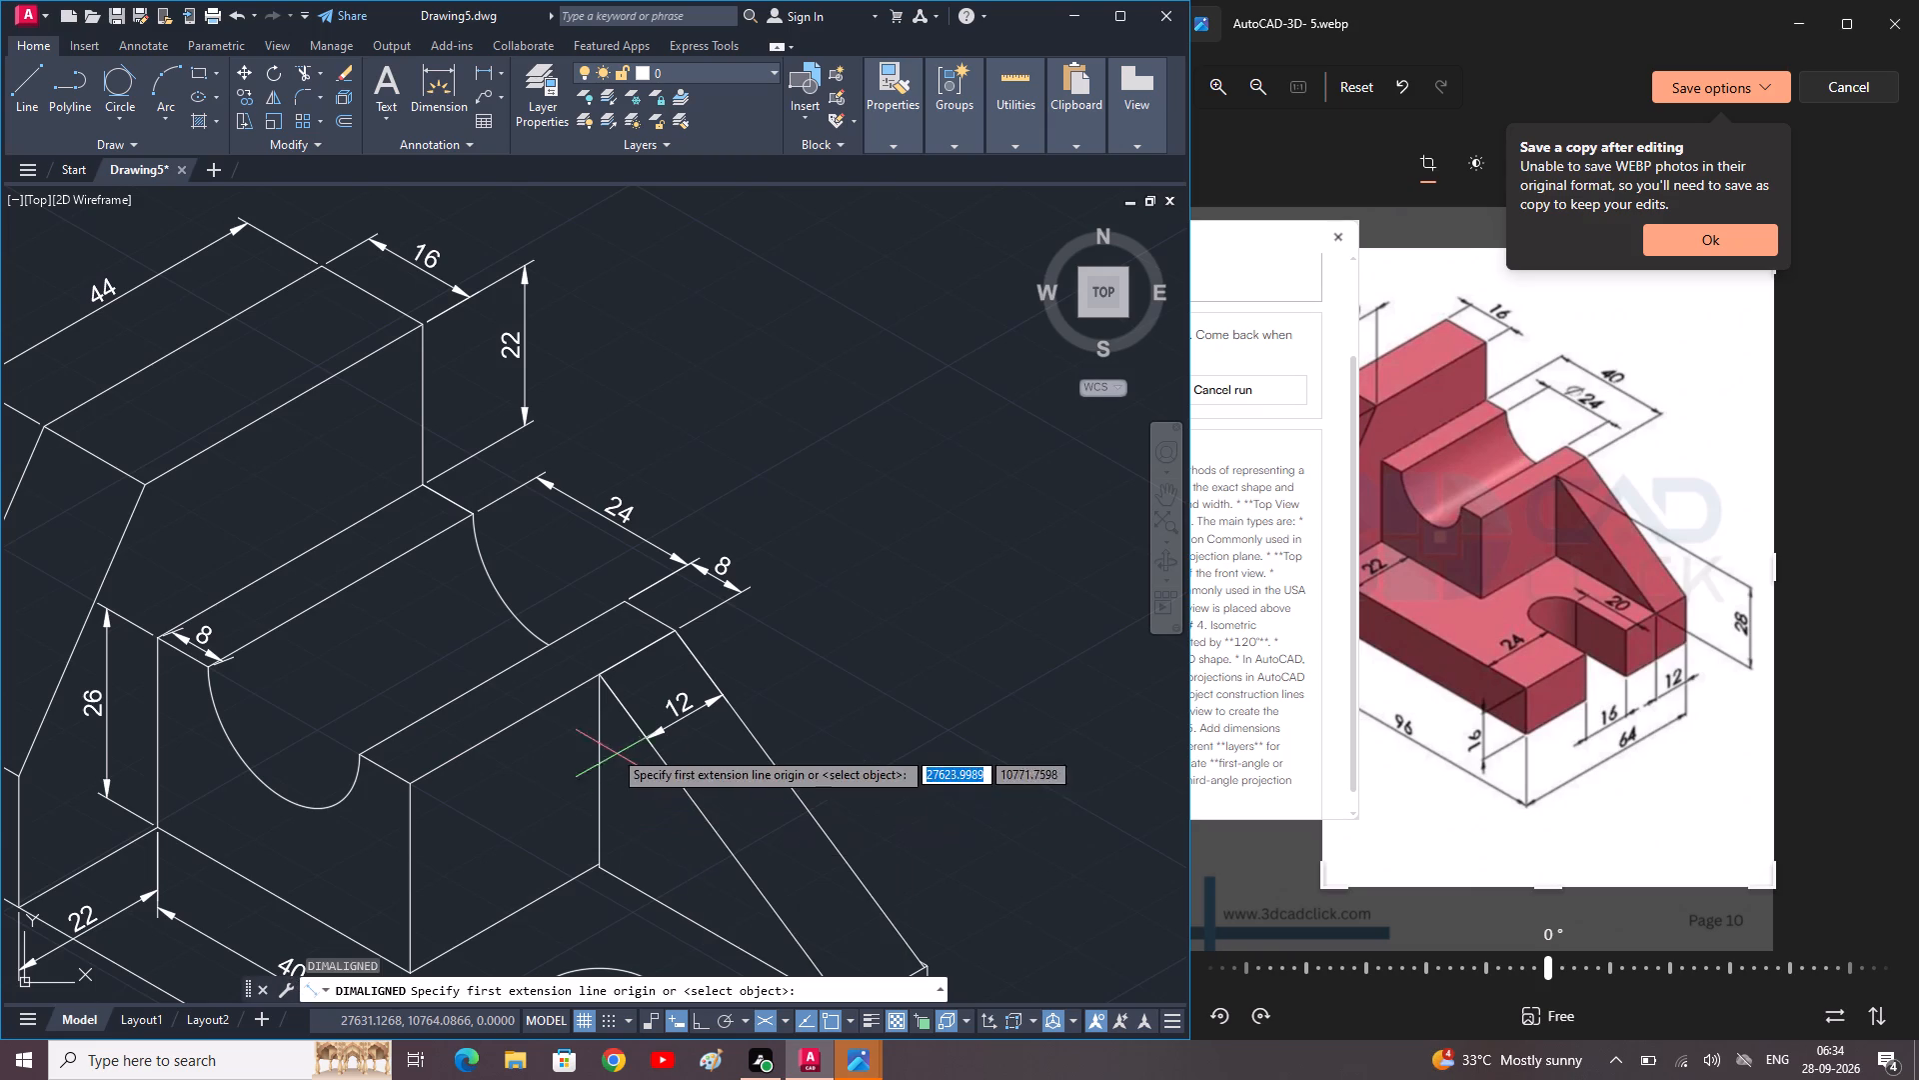
click(600, 679)
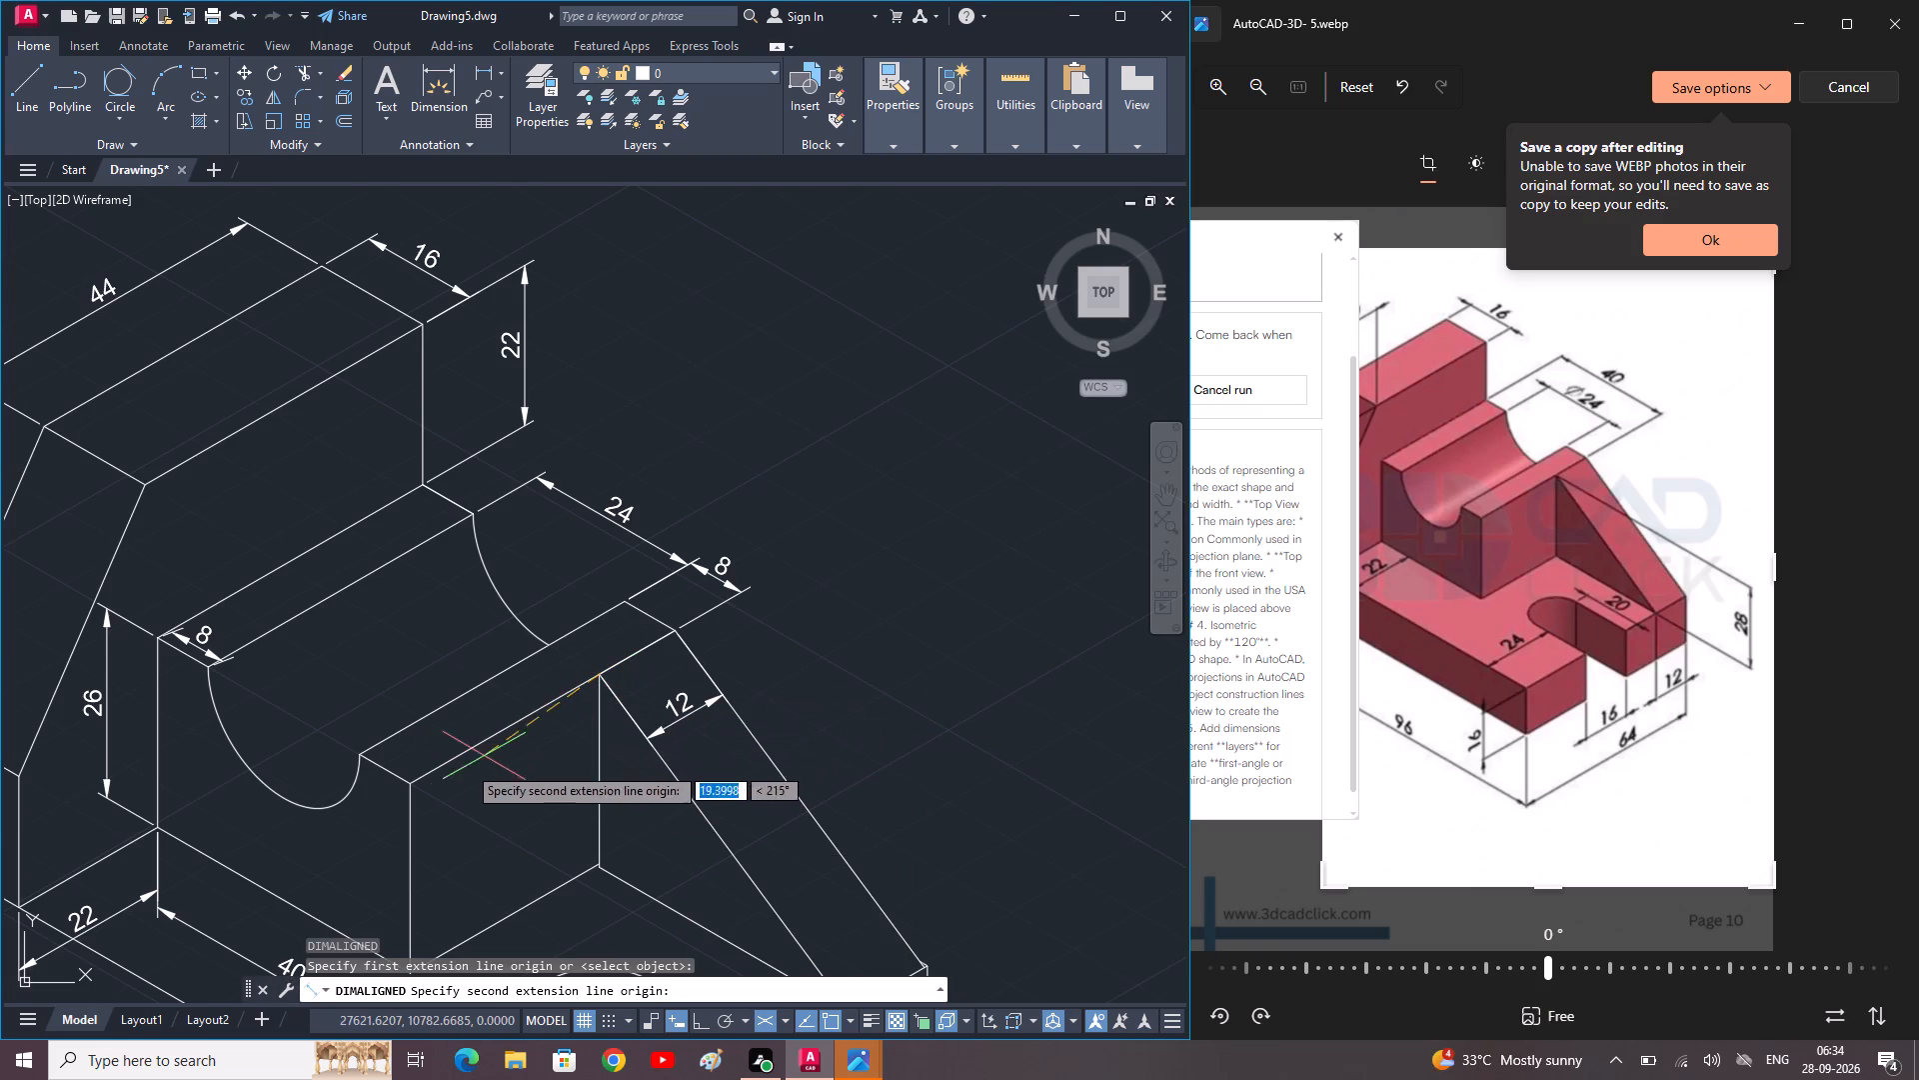
click(408, 785)
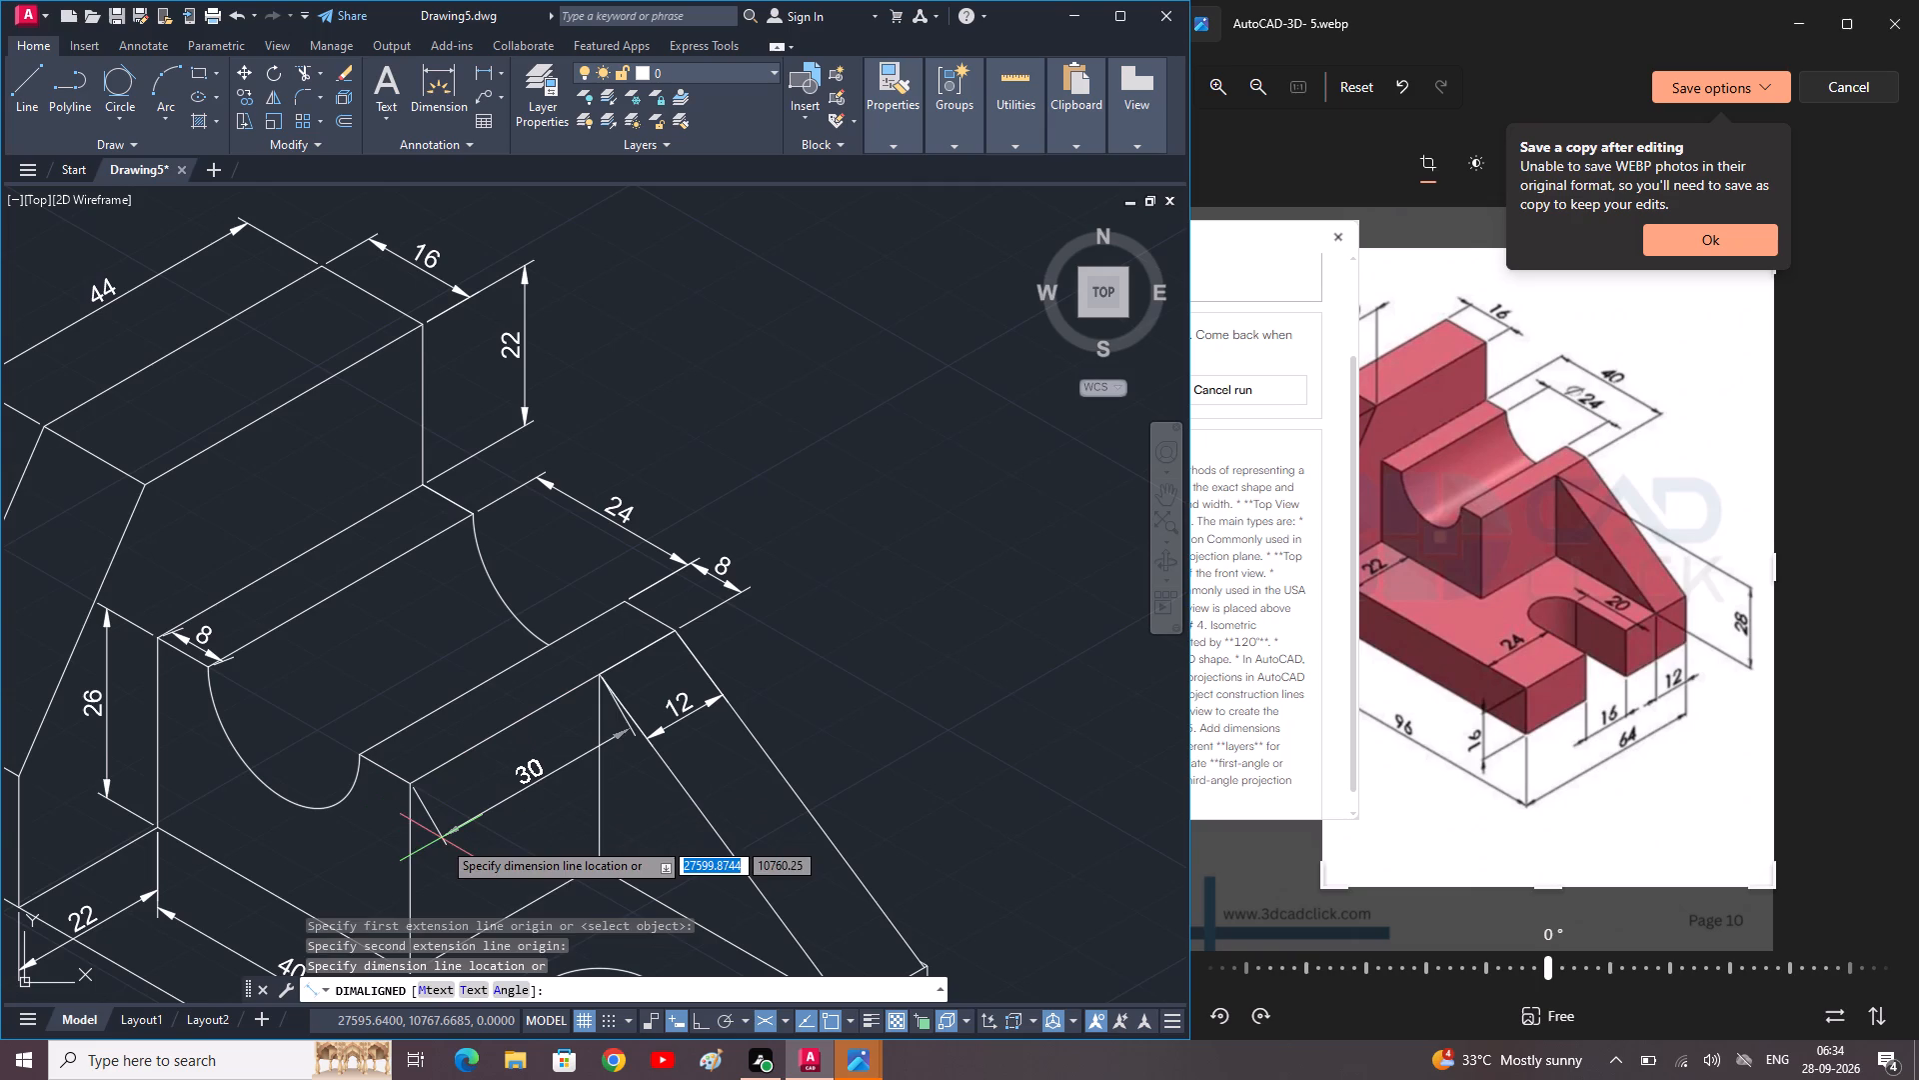
click(443, 844)
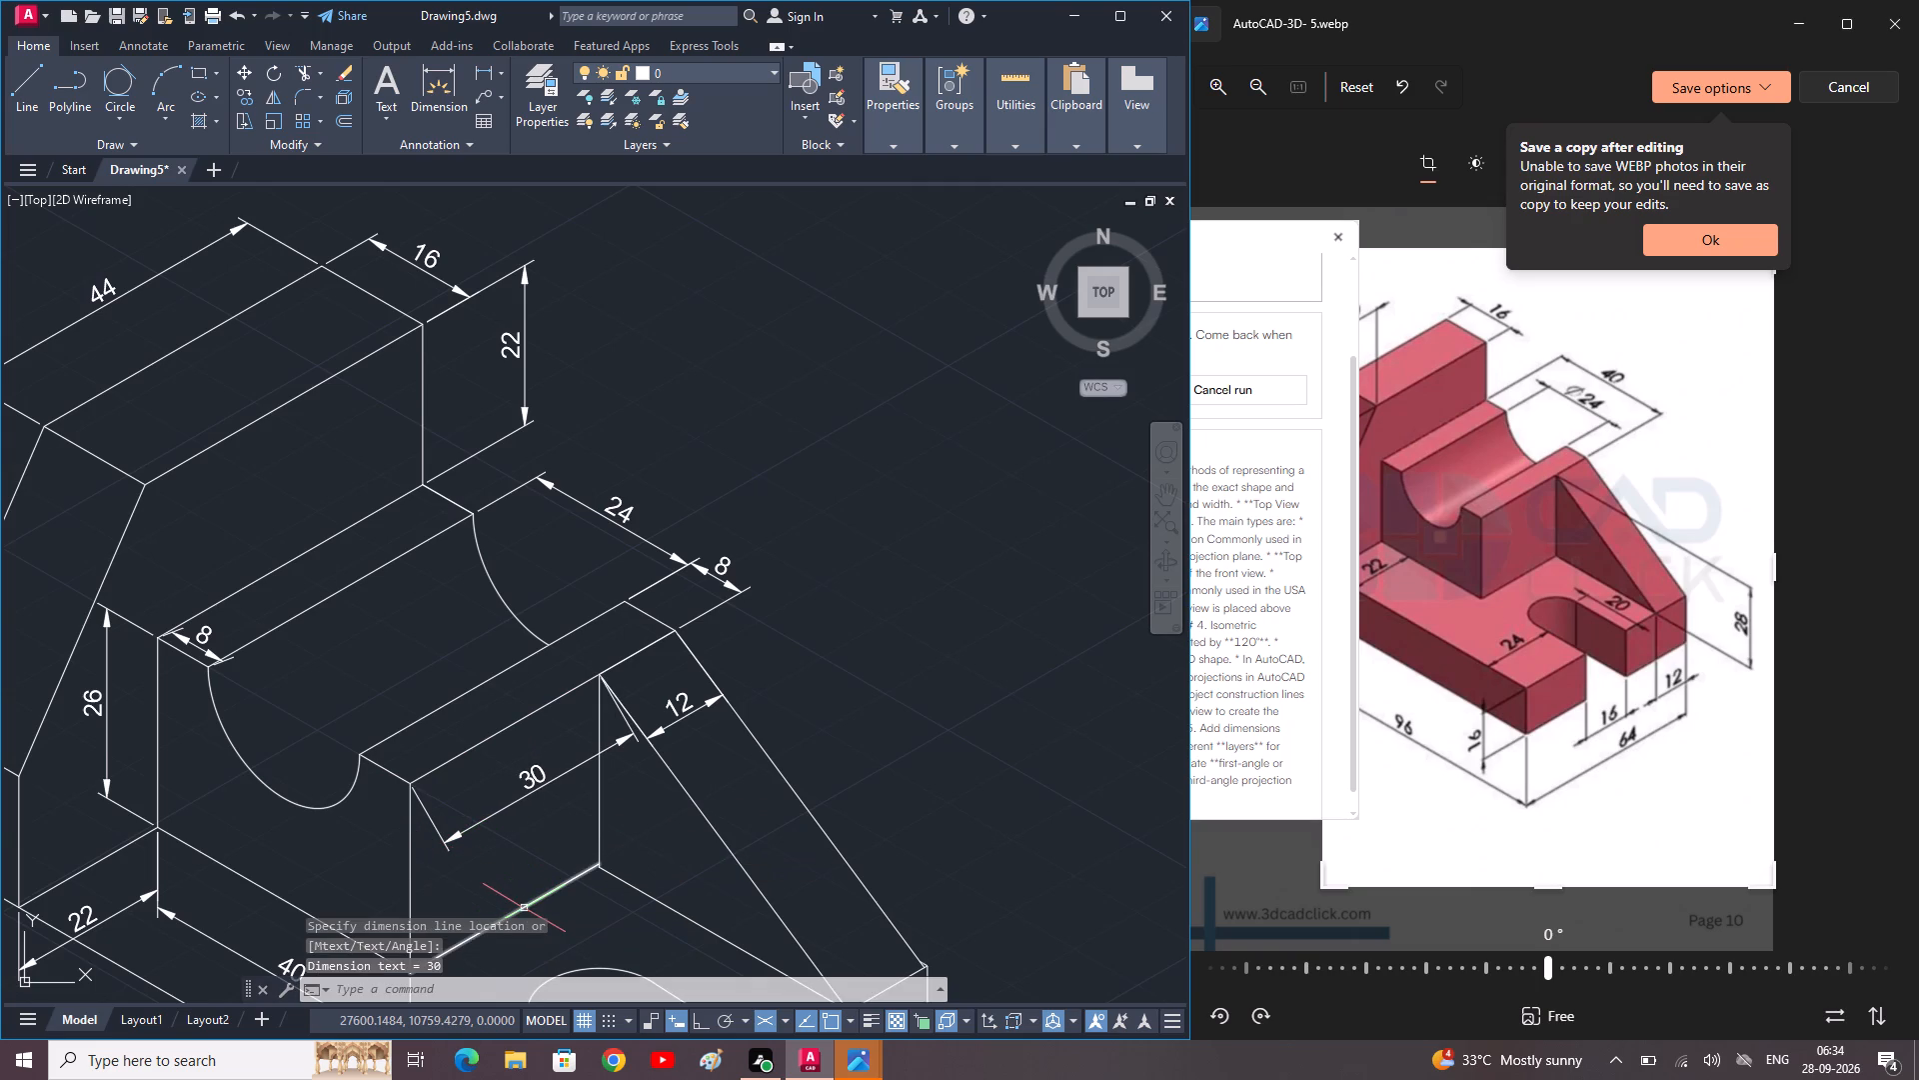
Oblique the 30 dimension on the grooved block's long top edge so its extension lines follow the block's vertical front edge.
key(d)
key(i)
key(m)
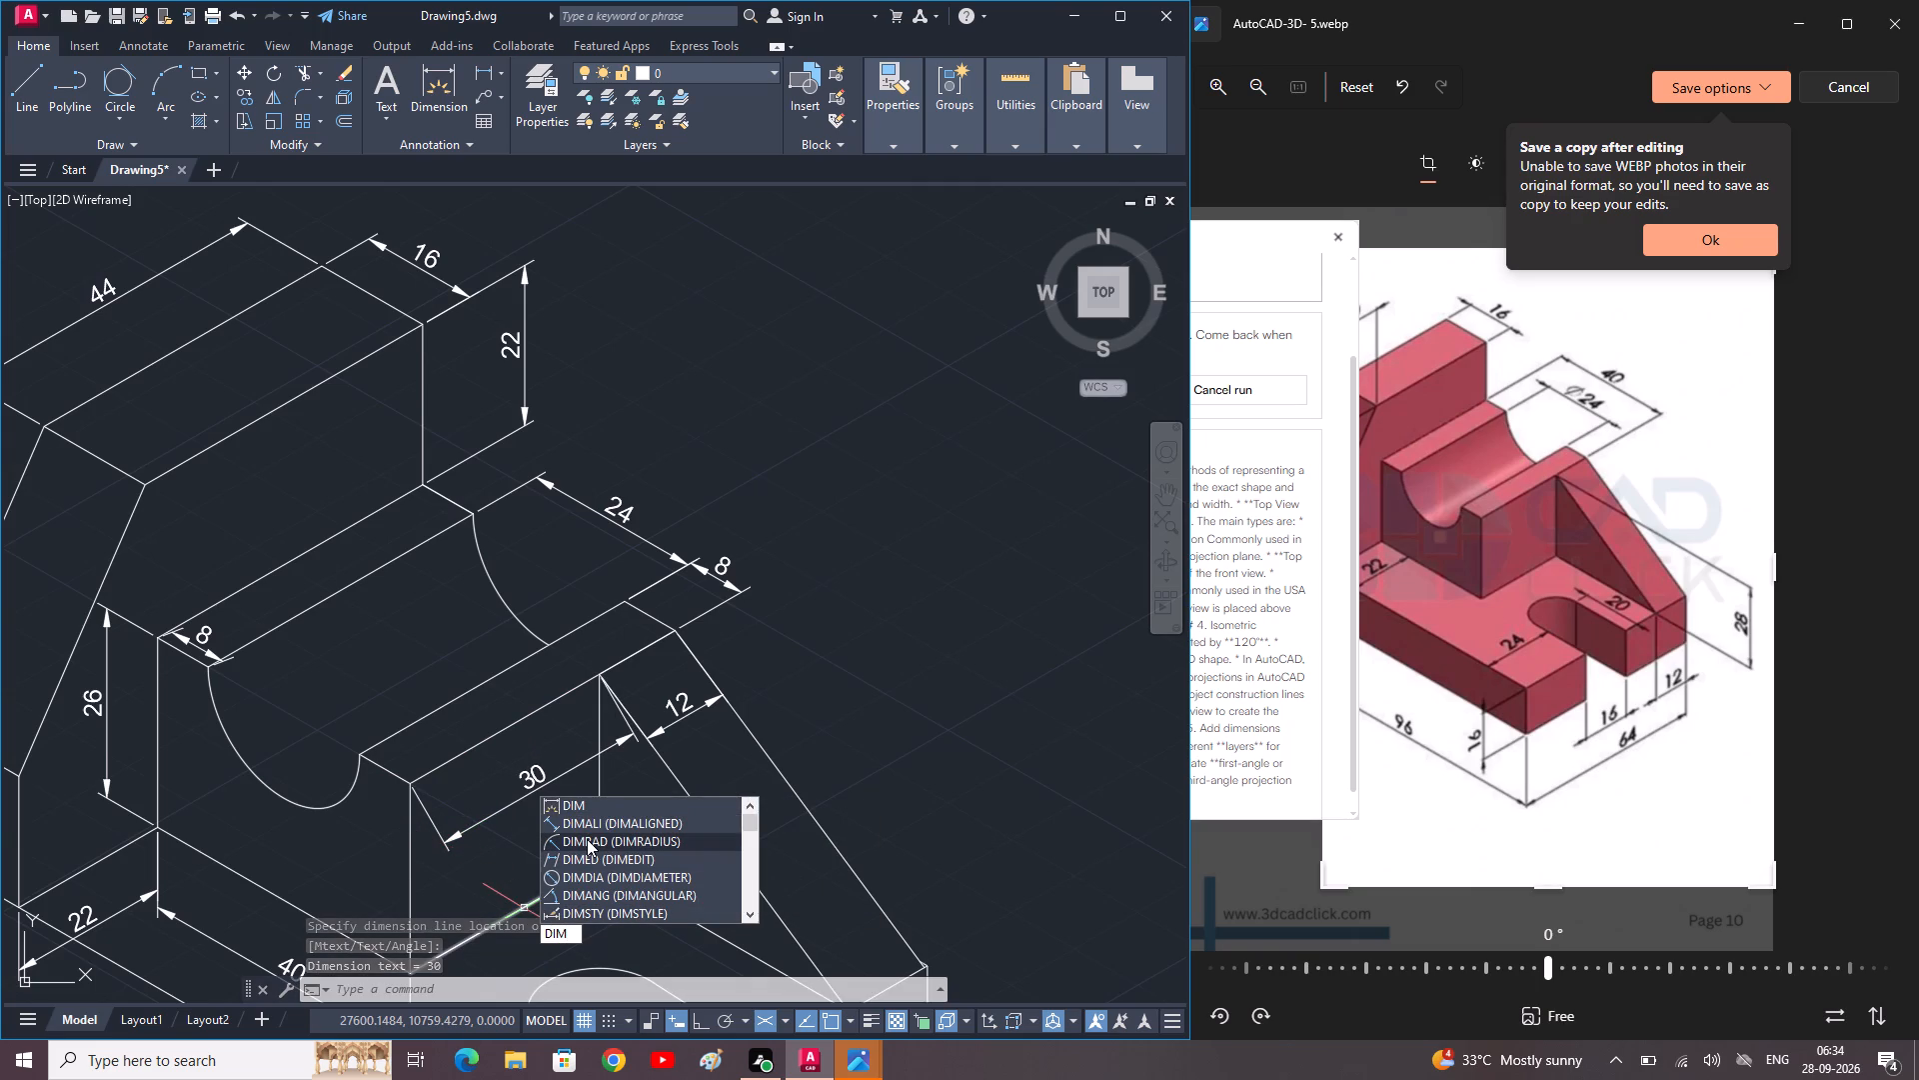
key(e)
click(617, 841)
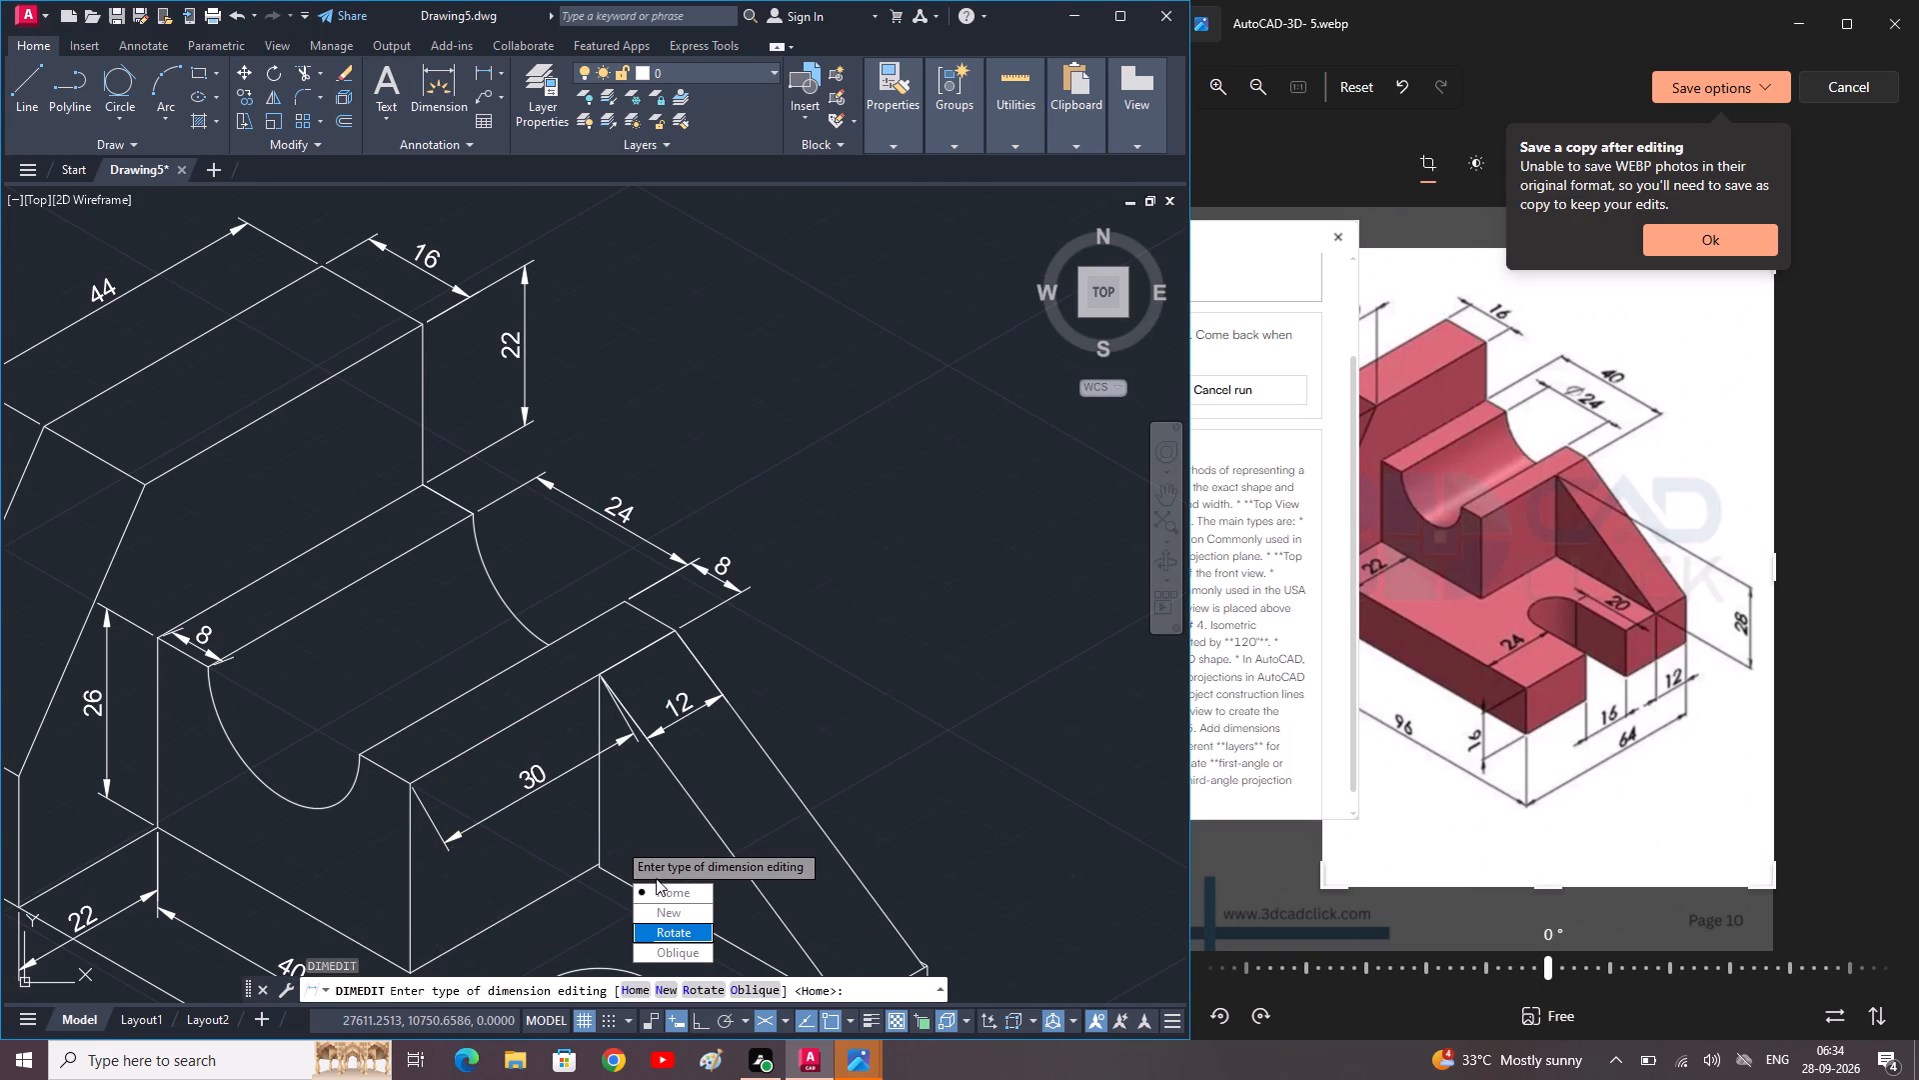
text(o)
key(space)
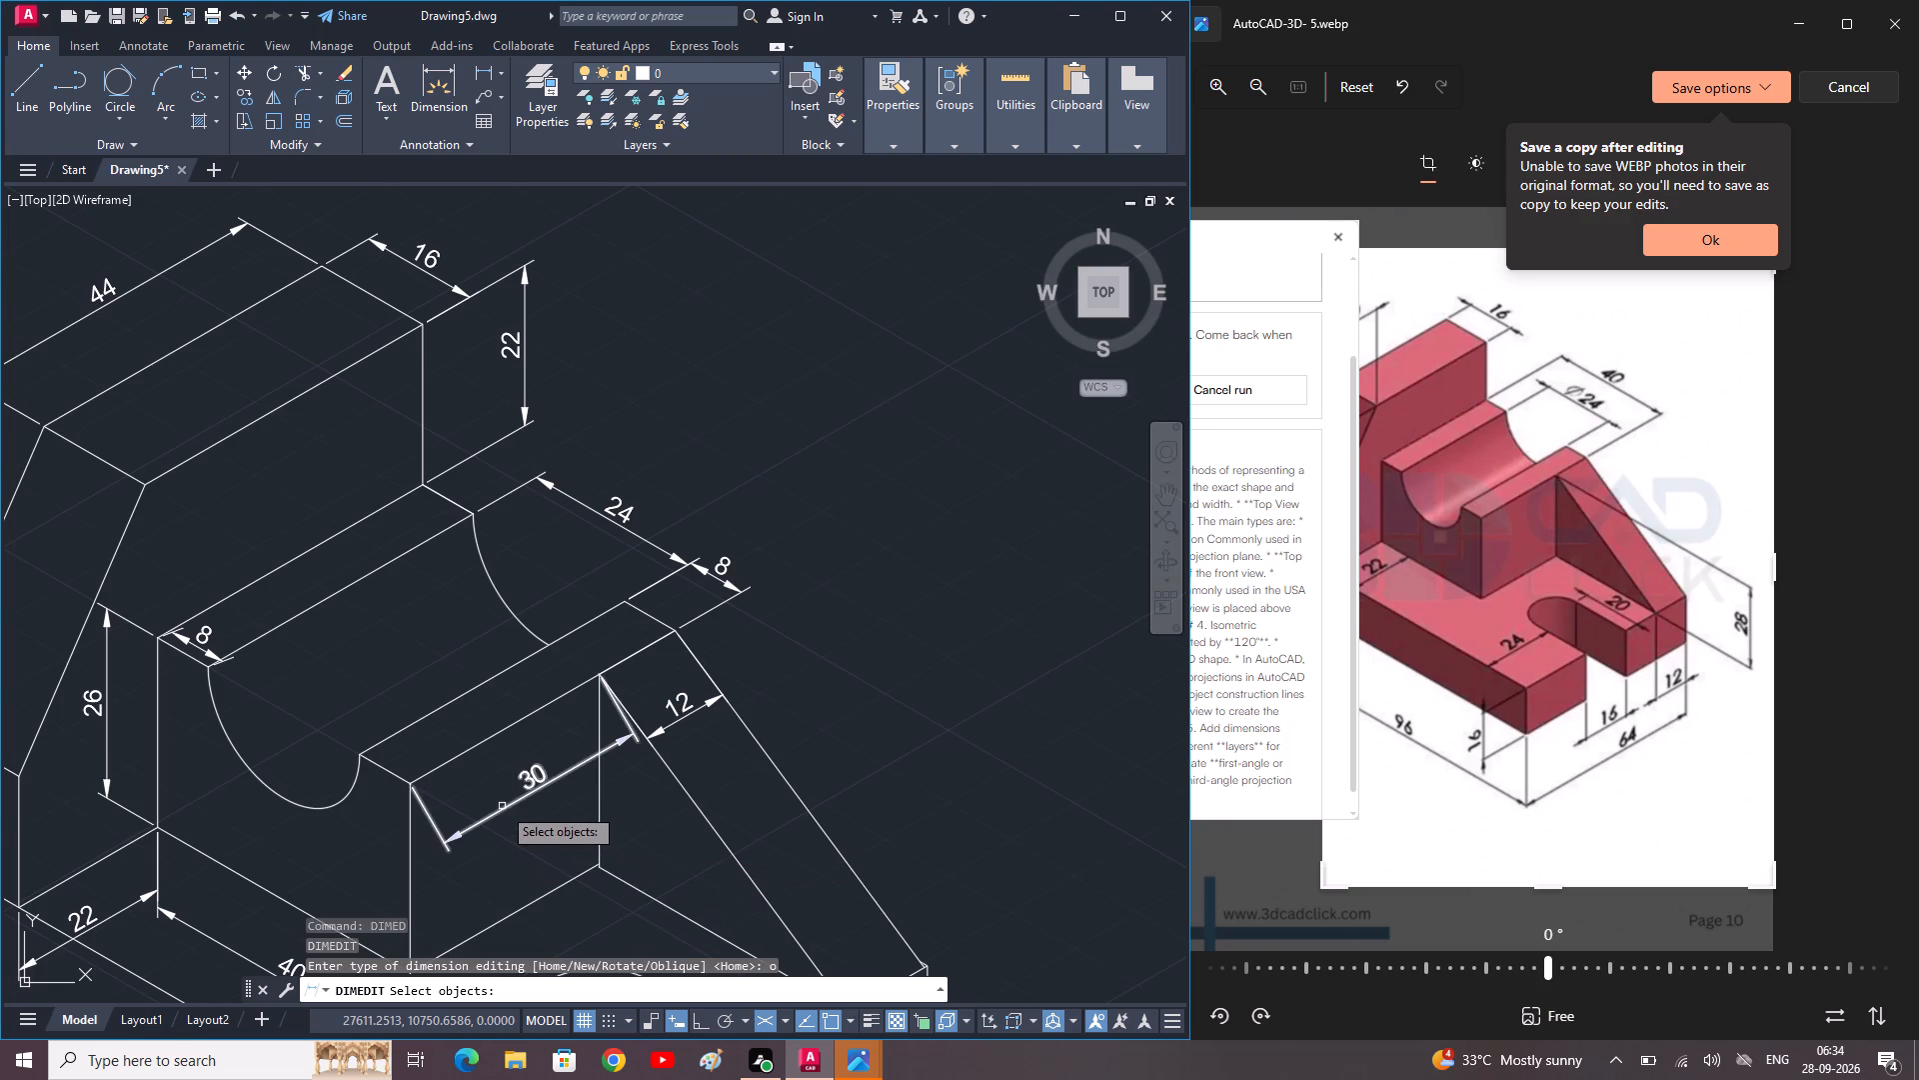
click(502, 806)
key(space)
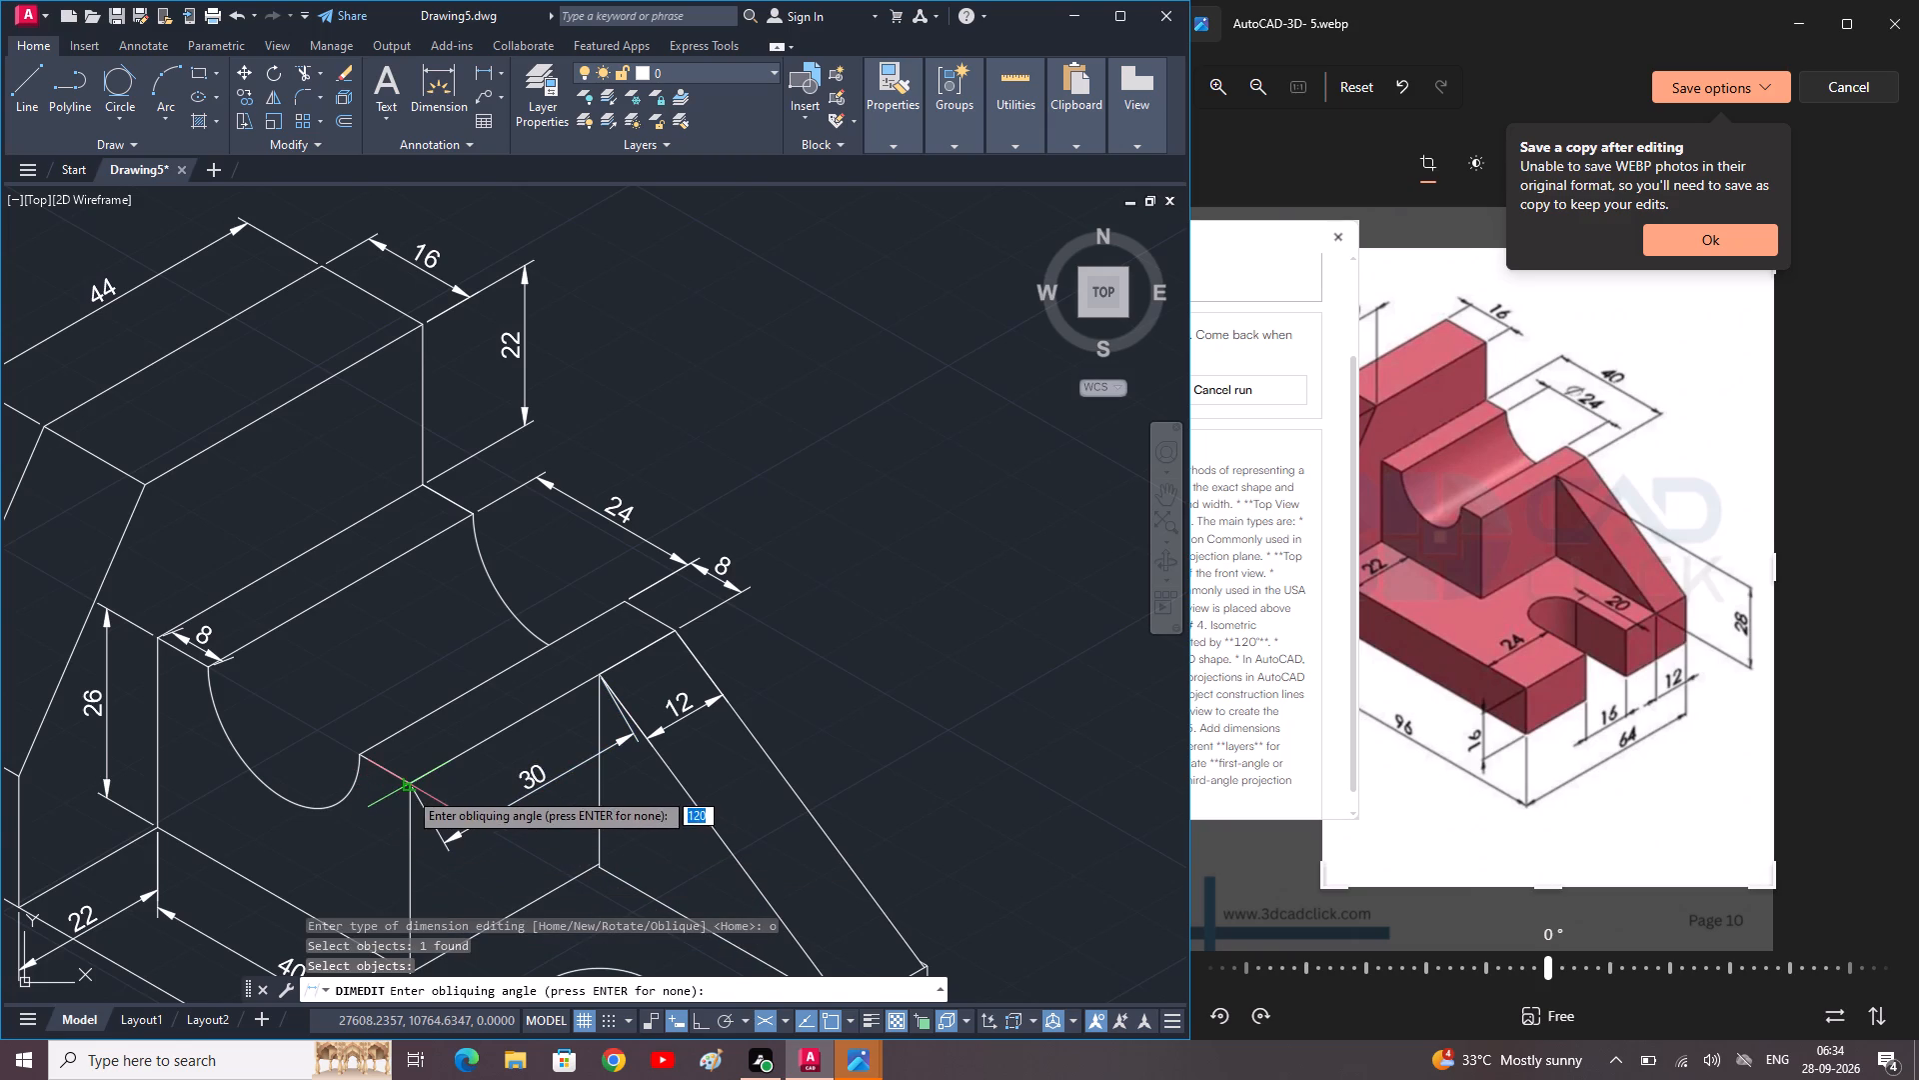
click(408, 790)
click(412, 873)
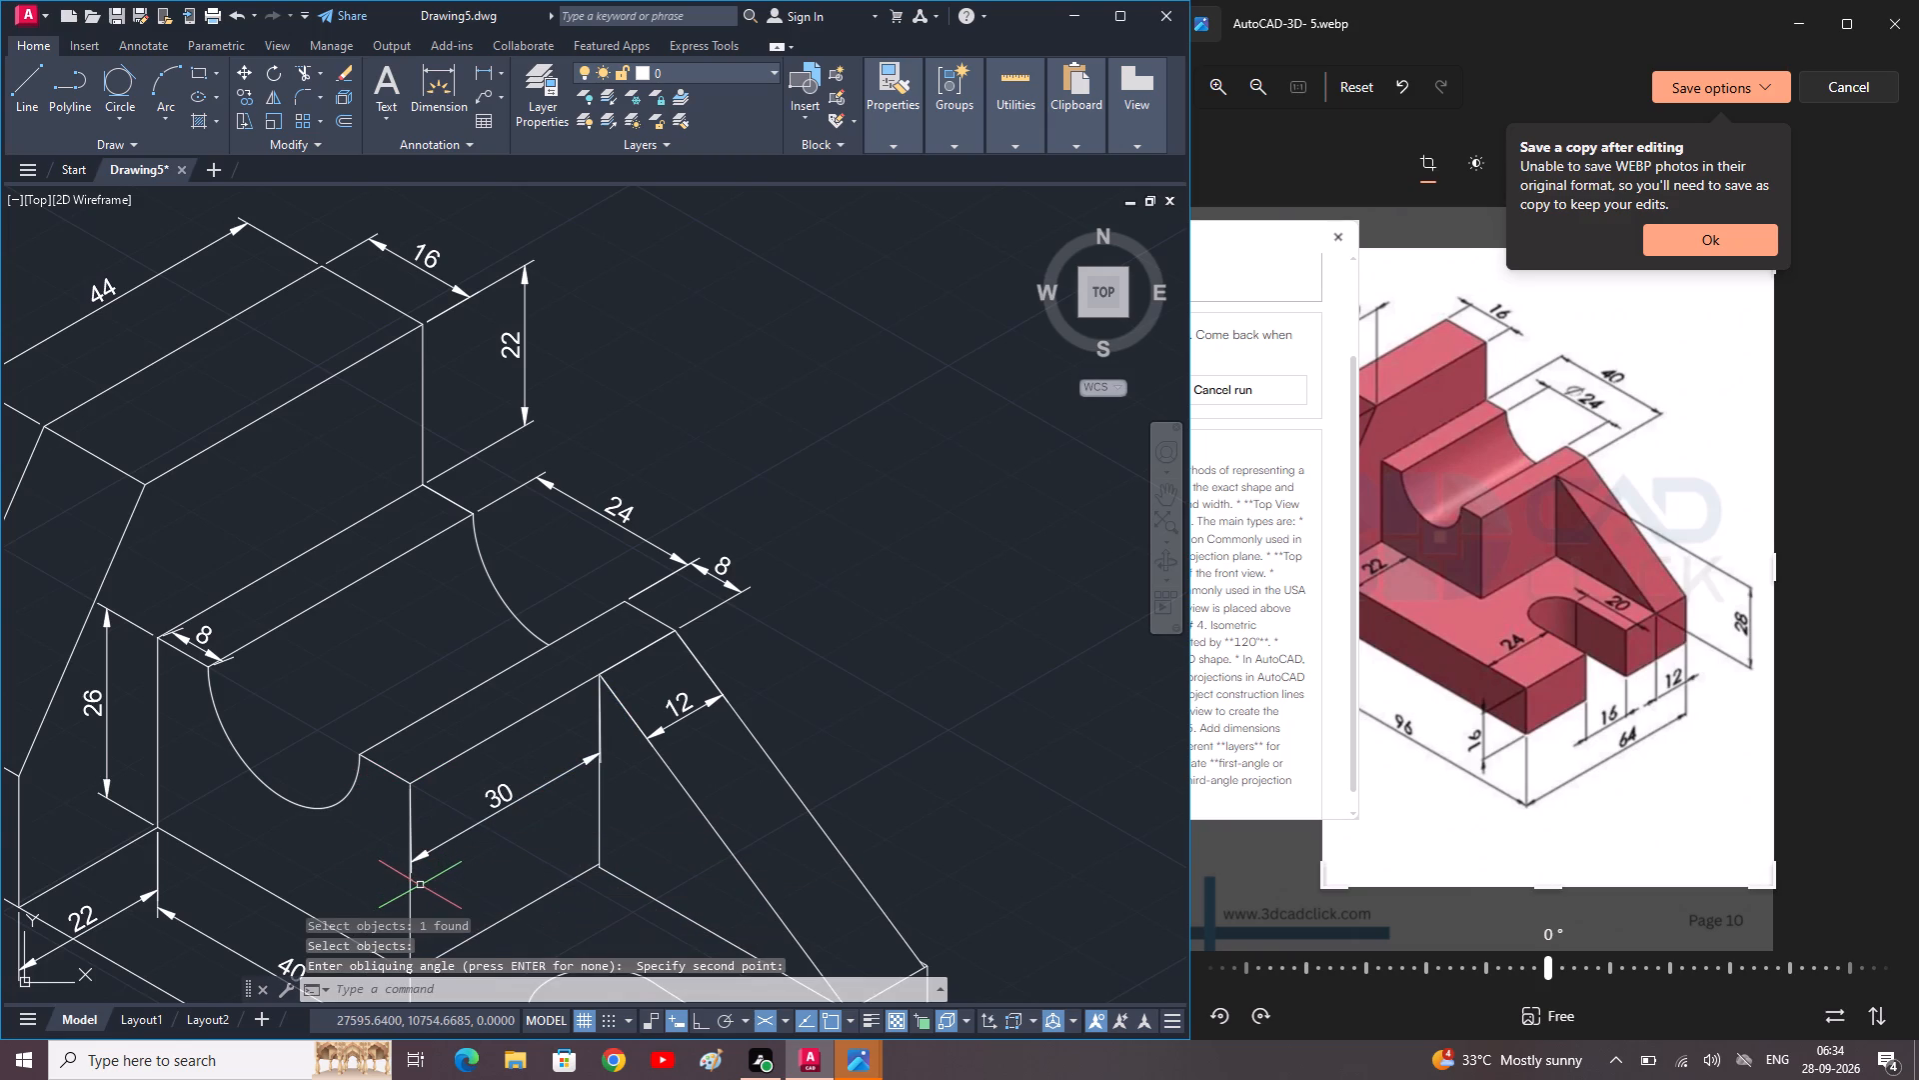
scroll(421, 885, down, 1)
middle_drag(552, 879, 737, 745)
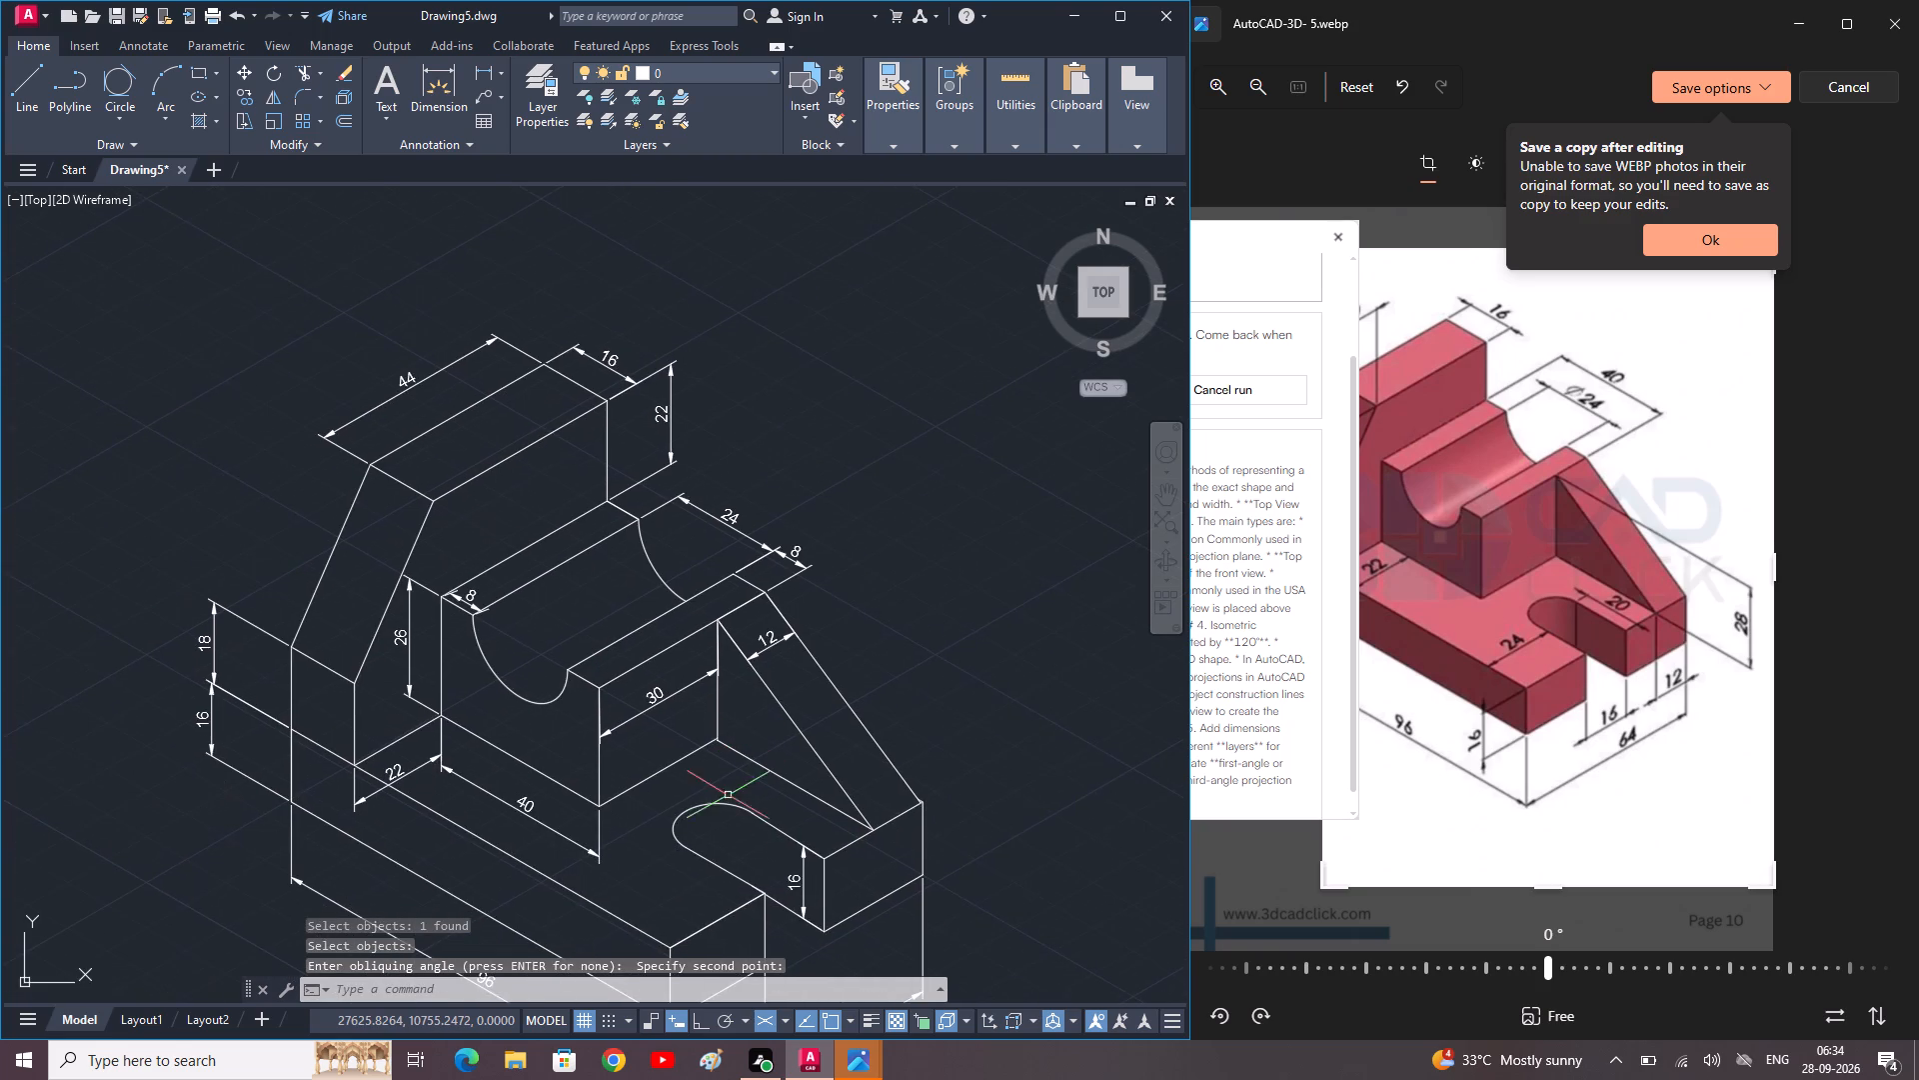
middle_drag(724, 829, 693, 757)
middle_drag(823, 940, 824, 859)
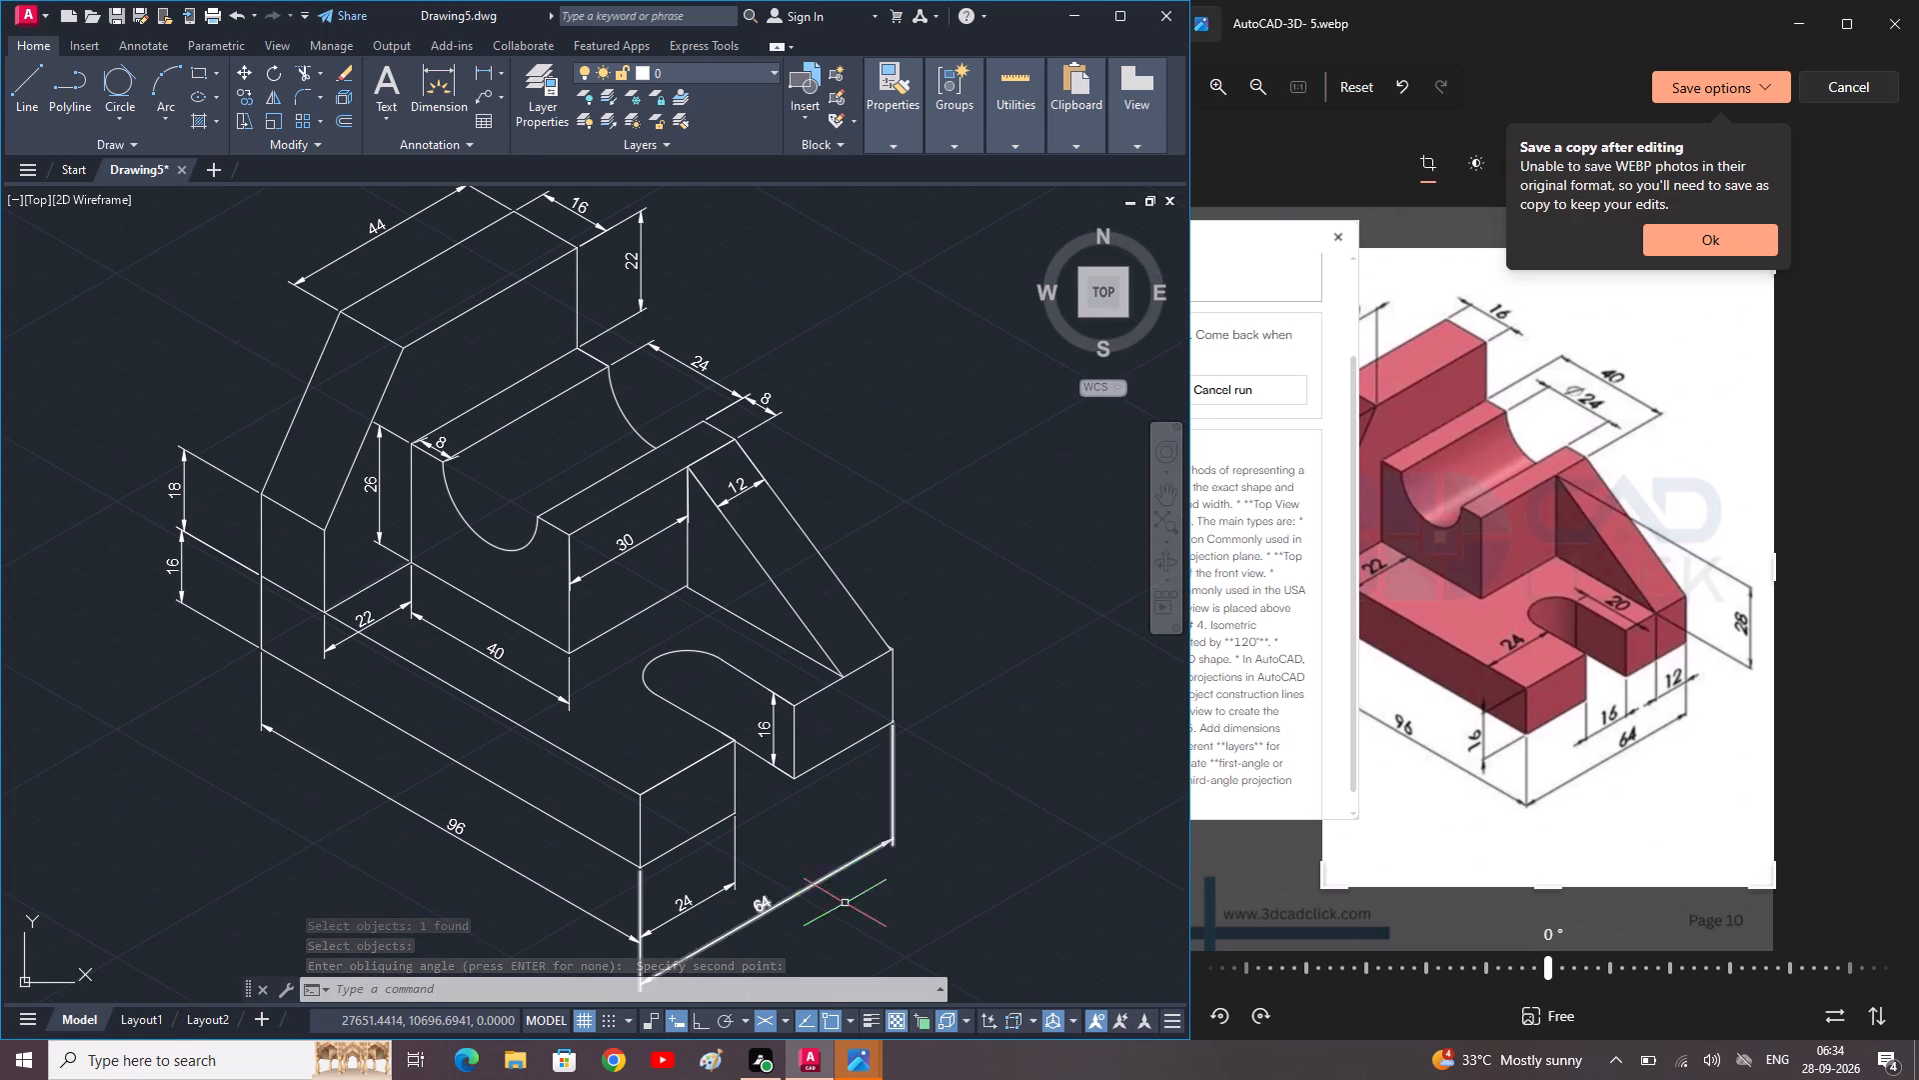
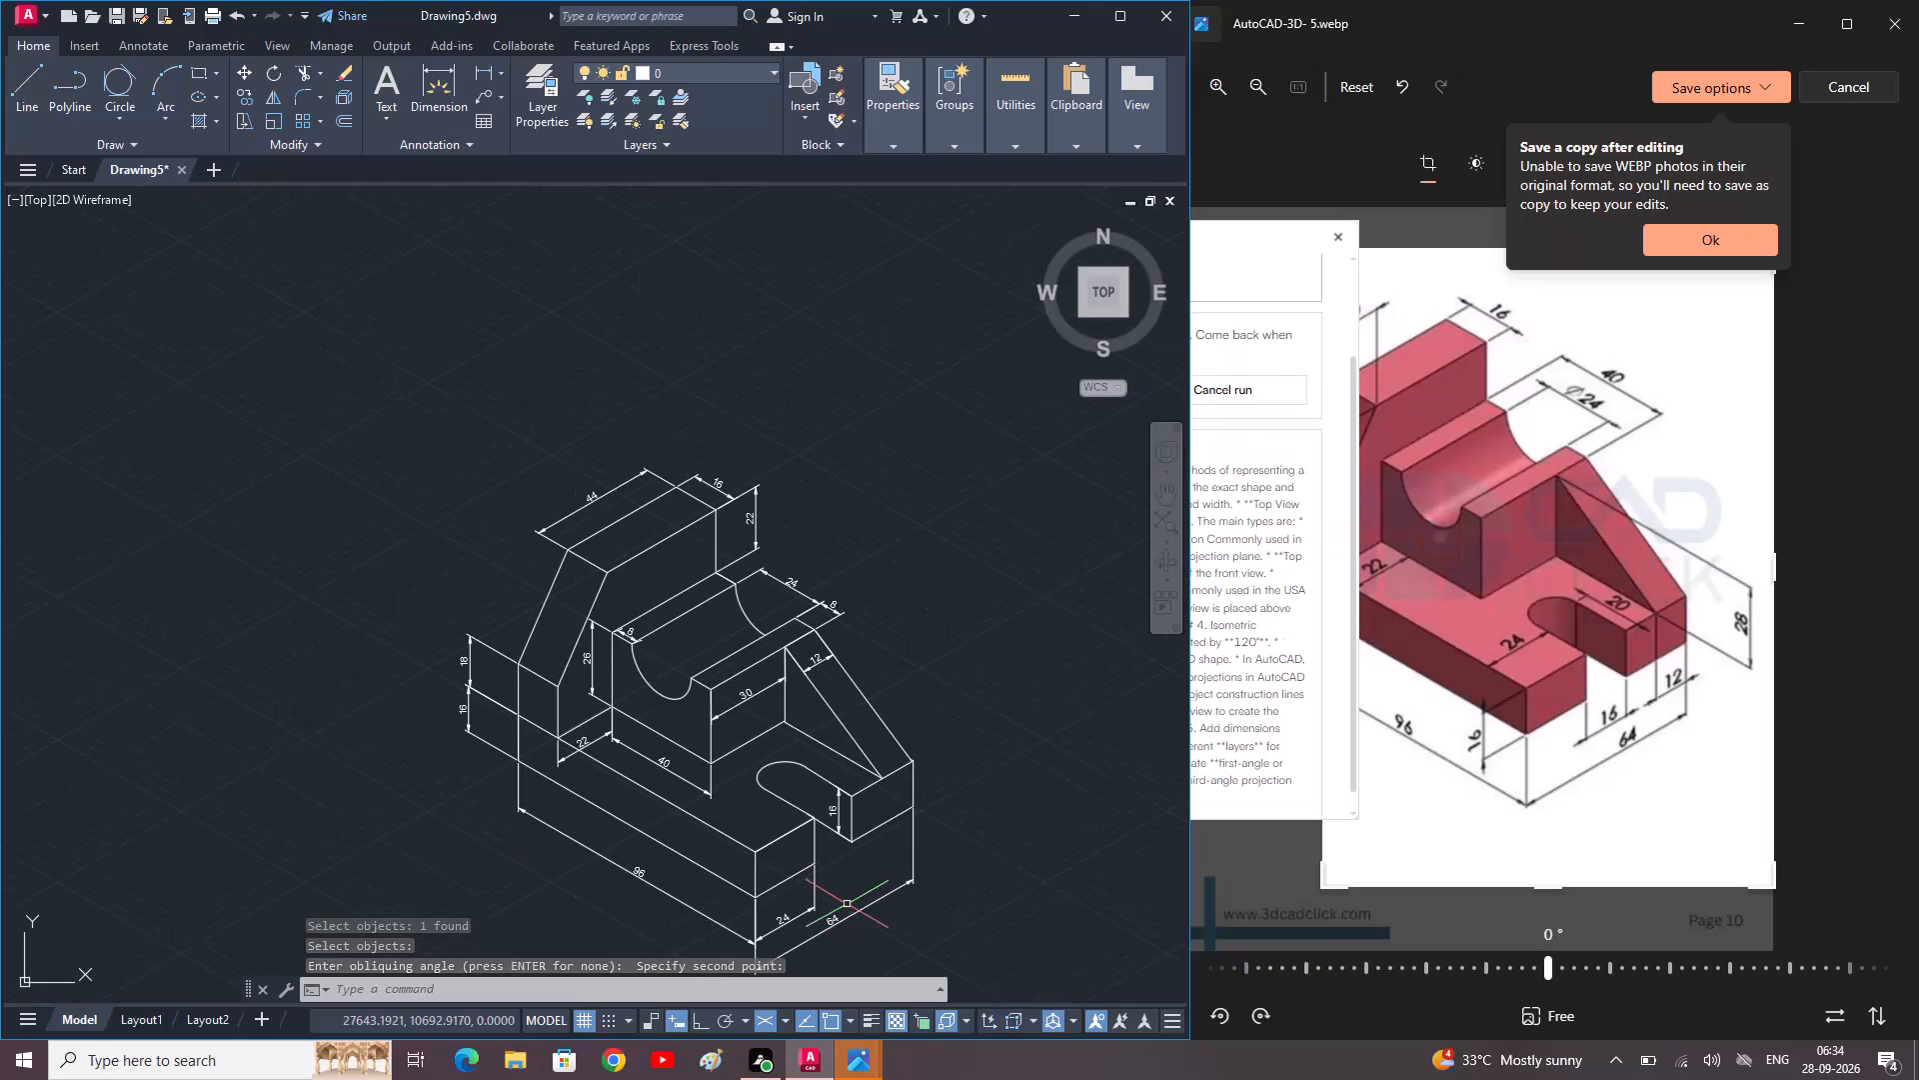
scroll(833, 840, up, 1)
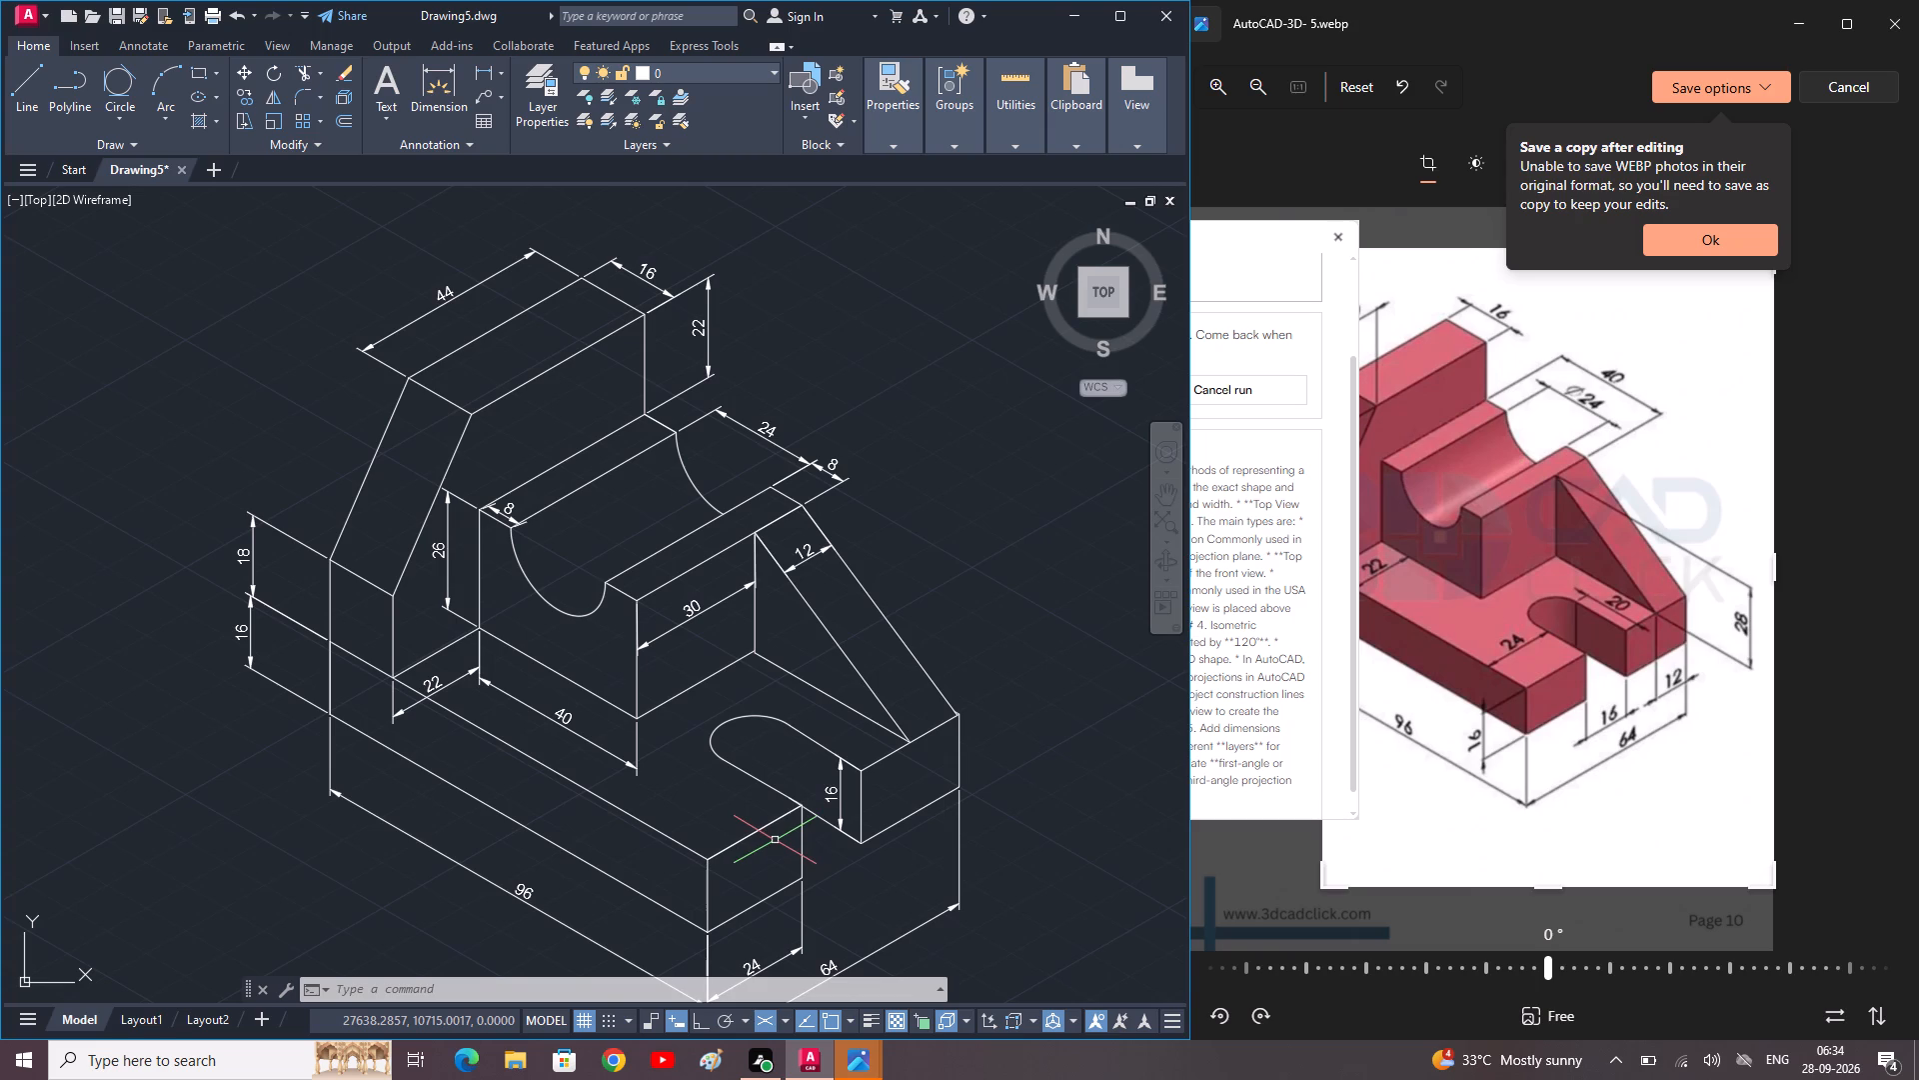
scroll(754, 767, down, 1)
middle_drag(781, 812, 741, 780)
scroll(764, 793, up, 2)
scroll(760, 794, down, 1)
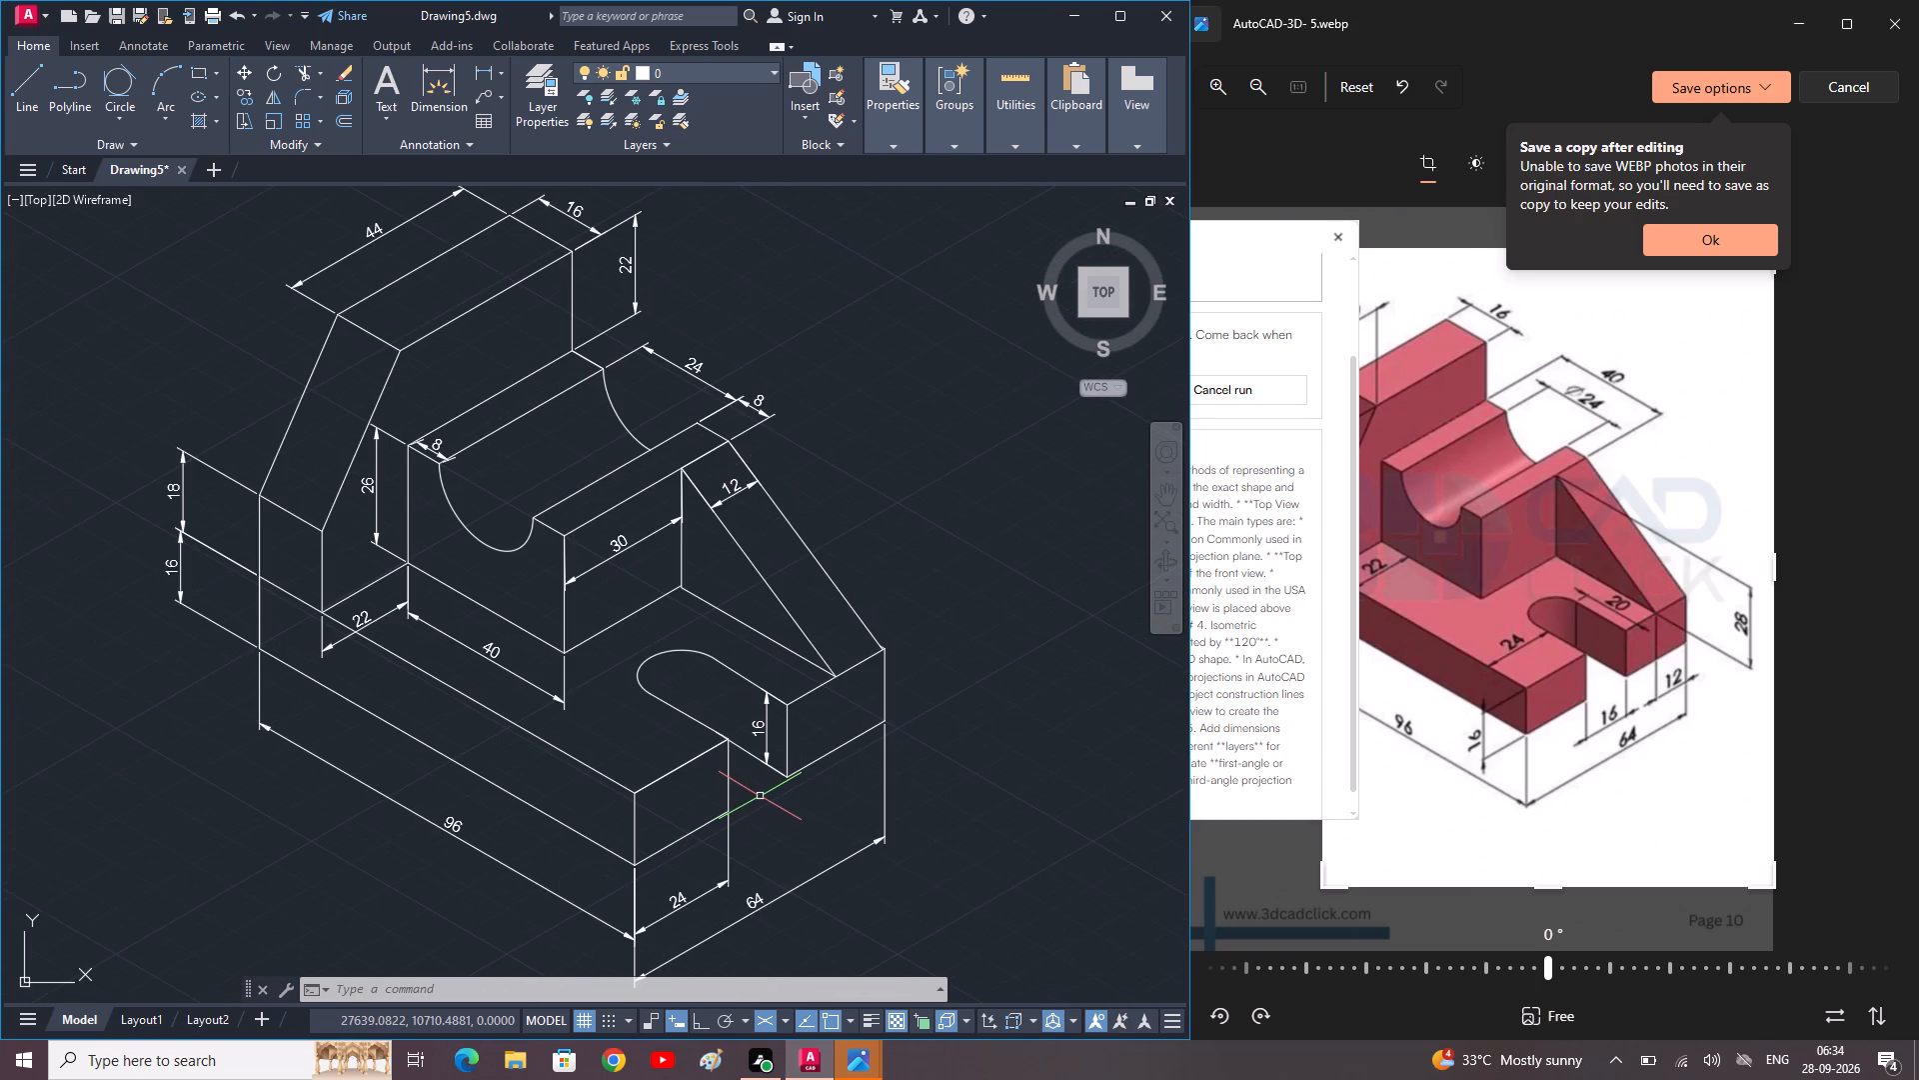
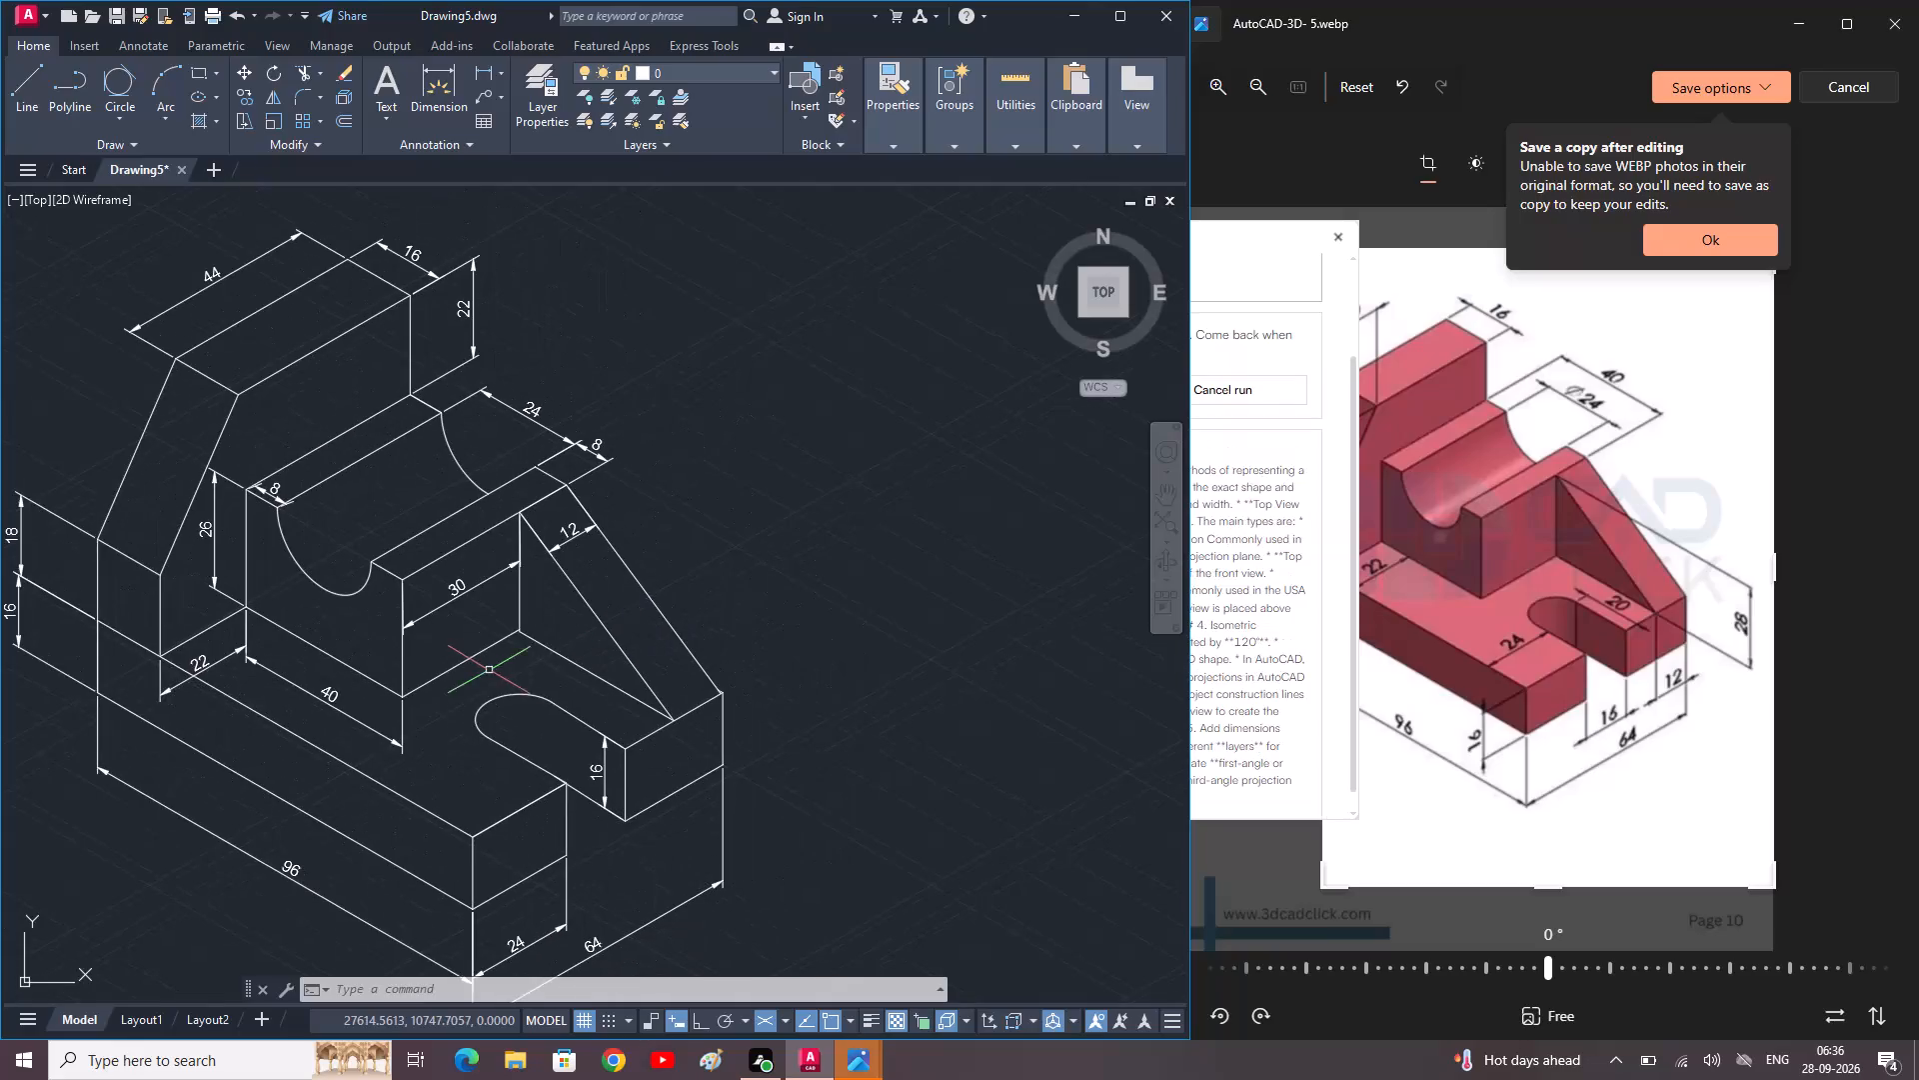
With ortho on, start a line chain in the empty space beside the bracket with isometric segments of 10 and about 60 units.
scroll(537, 640, down, 1)
middle_drag(709, 791, 574, 766)
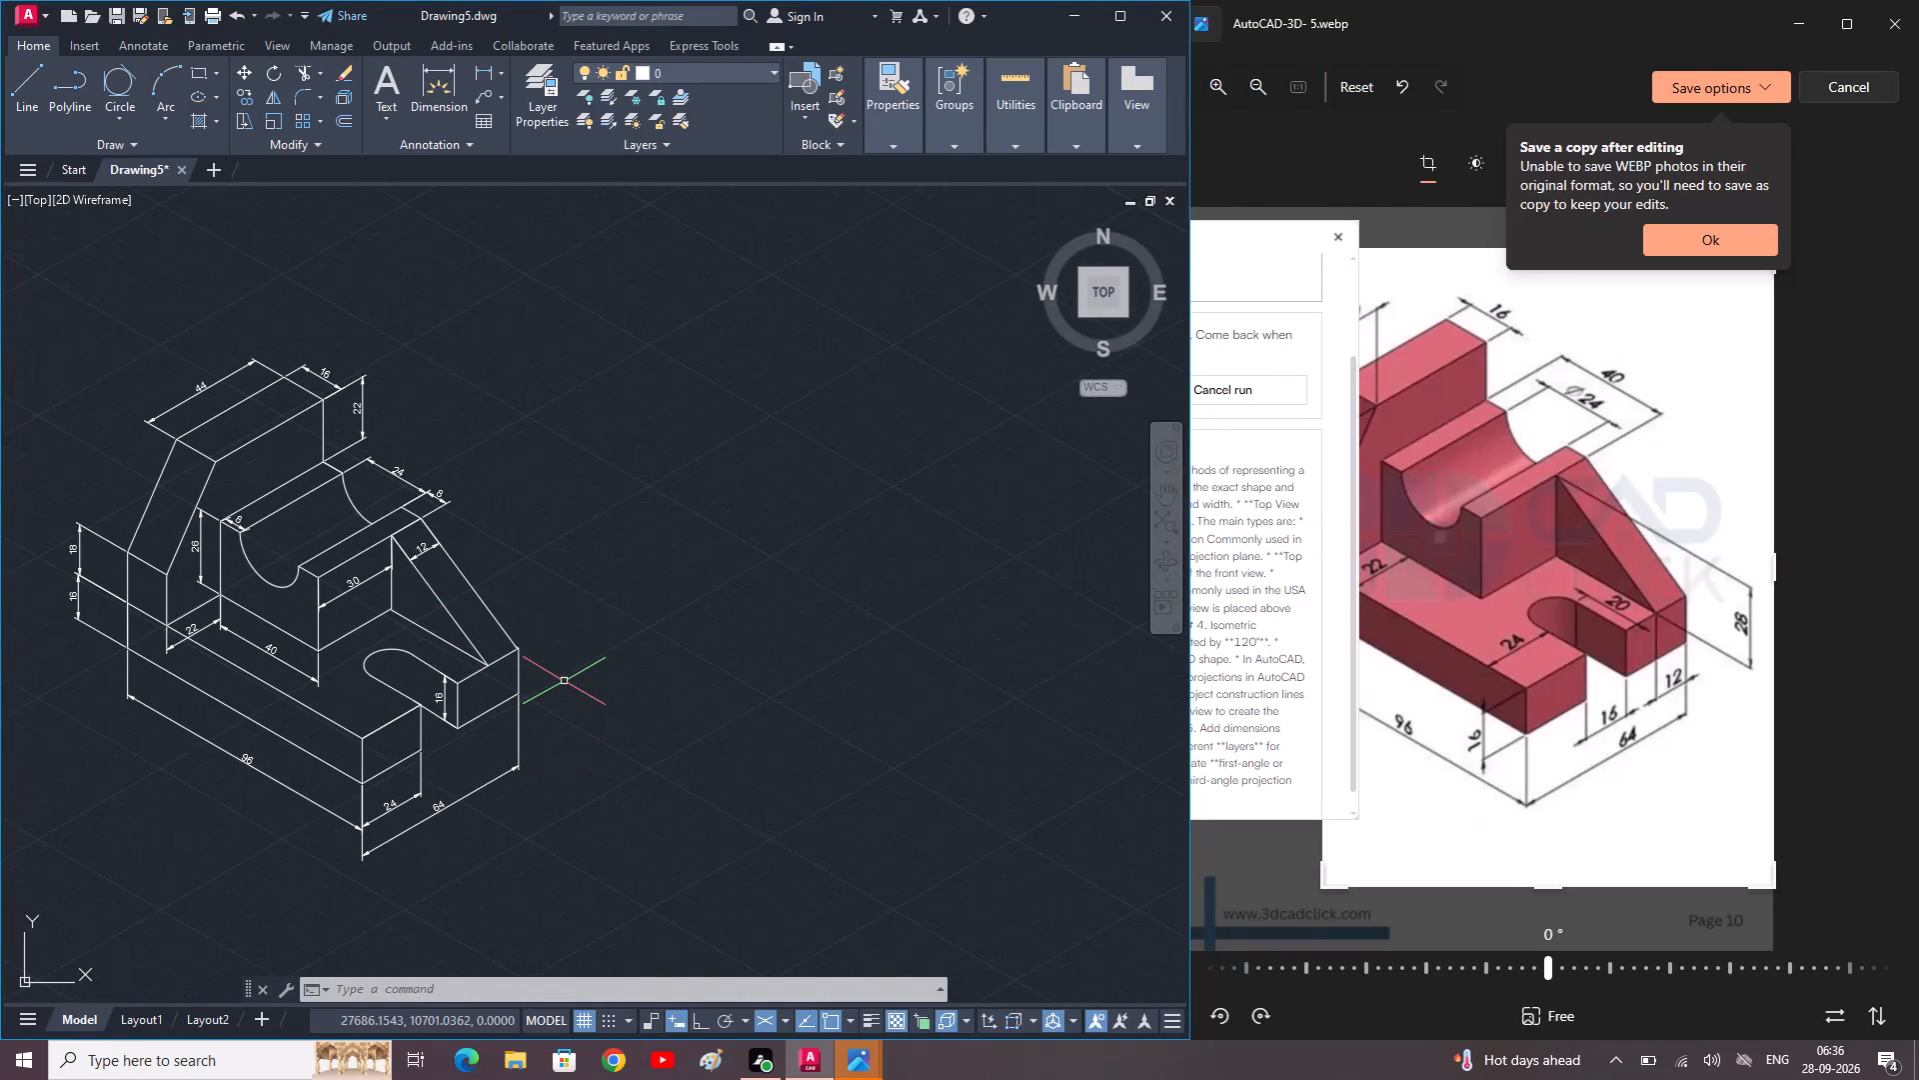
text(l)
key(space)
click(725, 819)
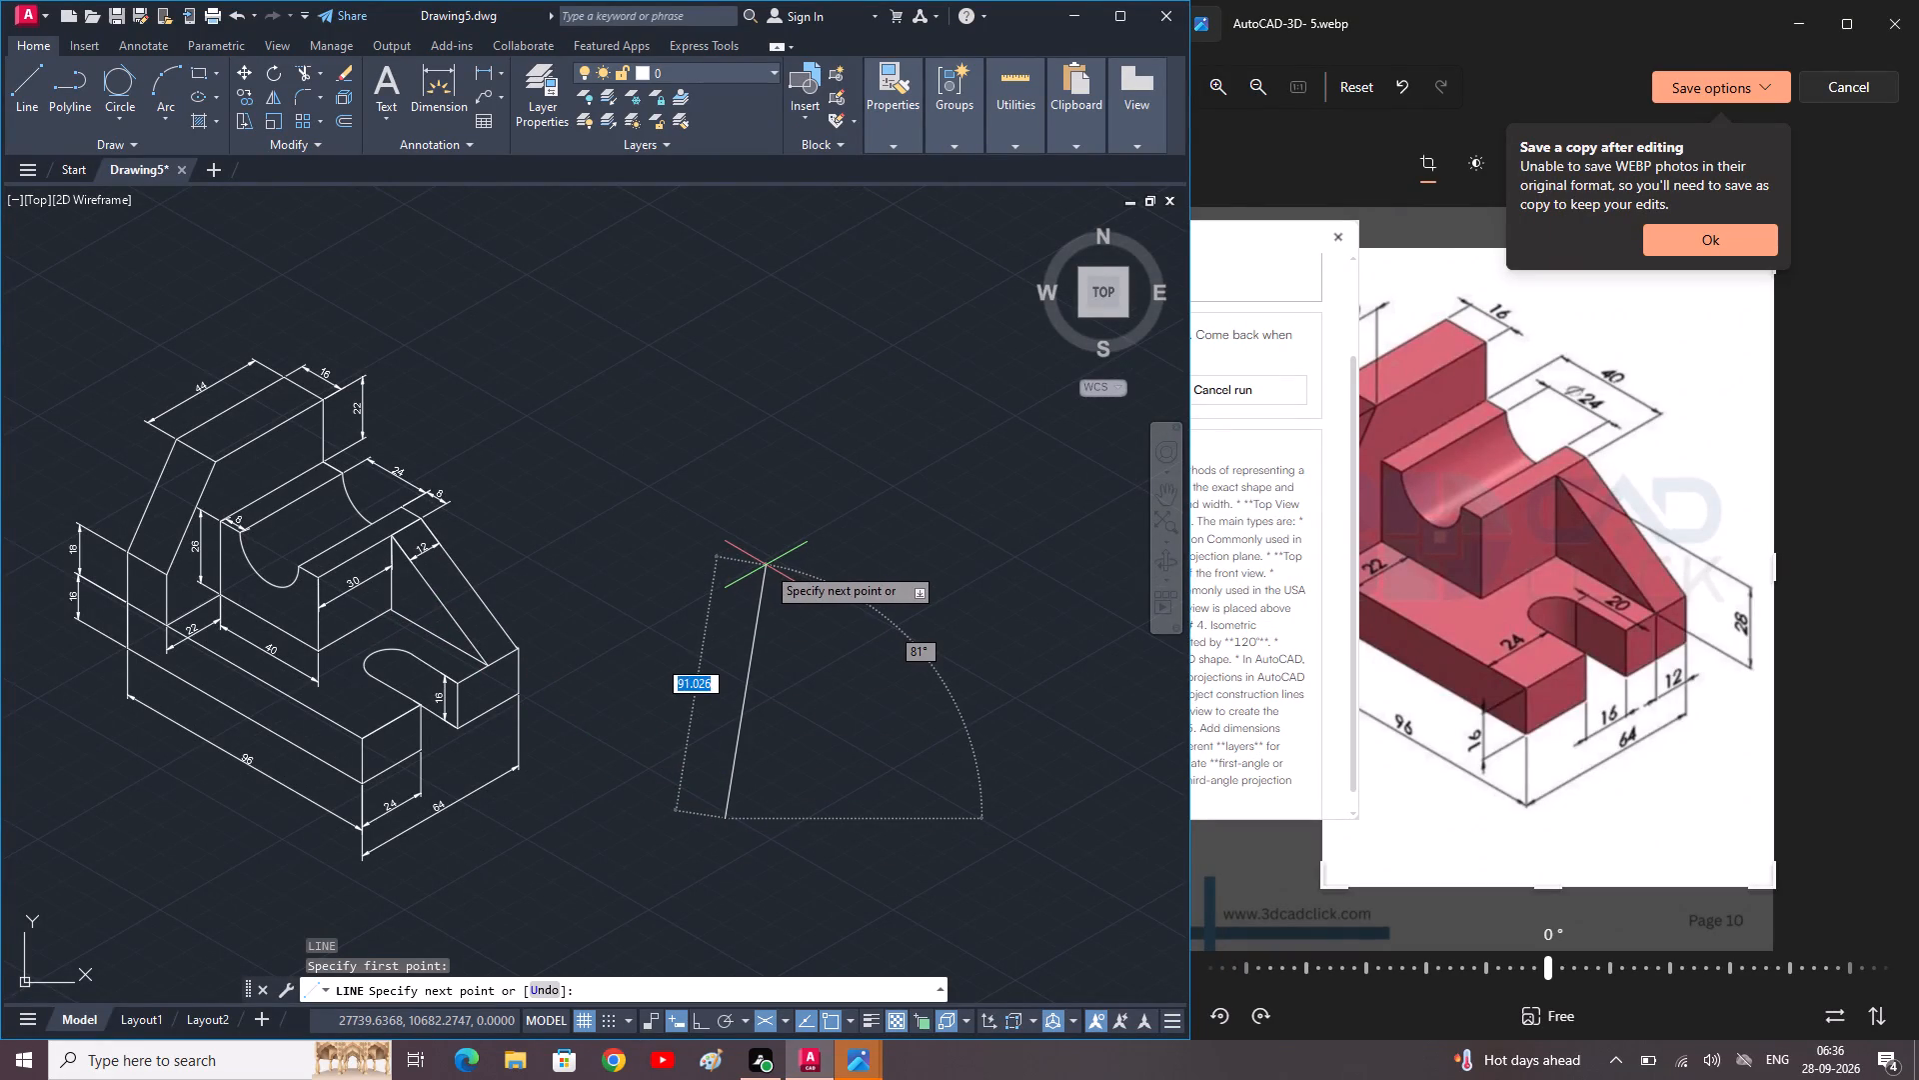
key(F8)
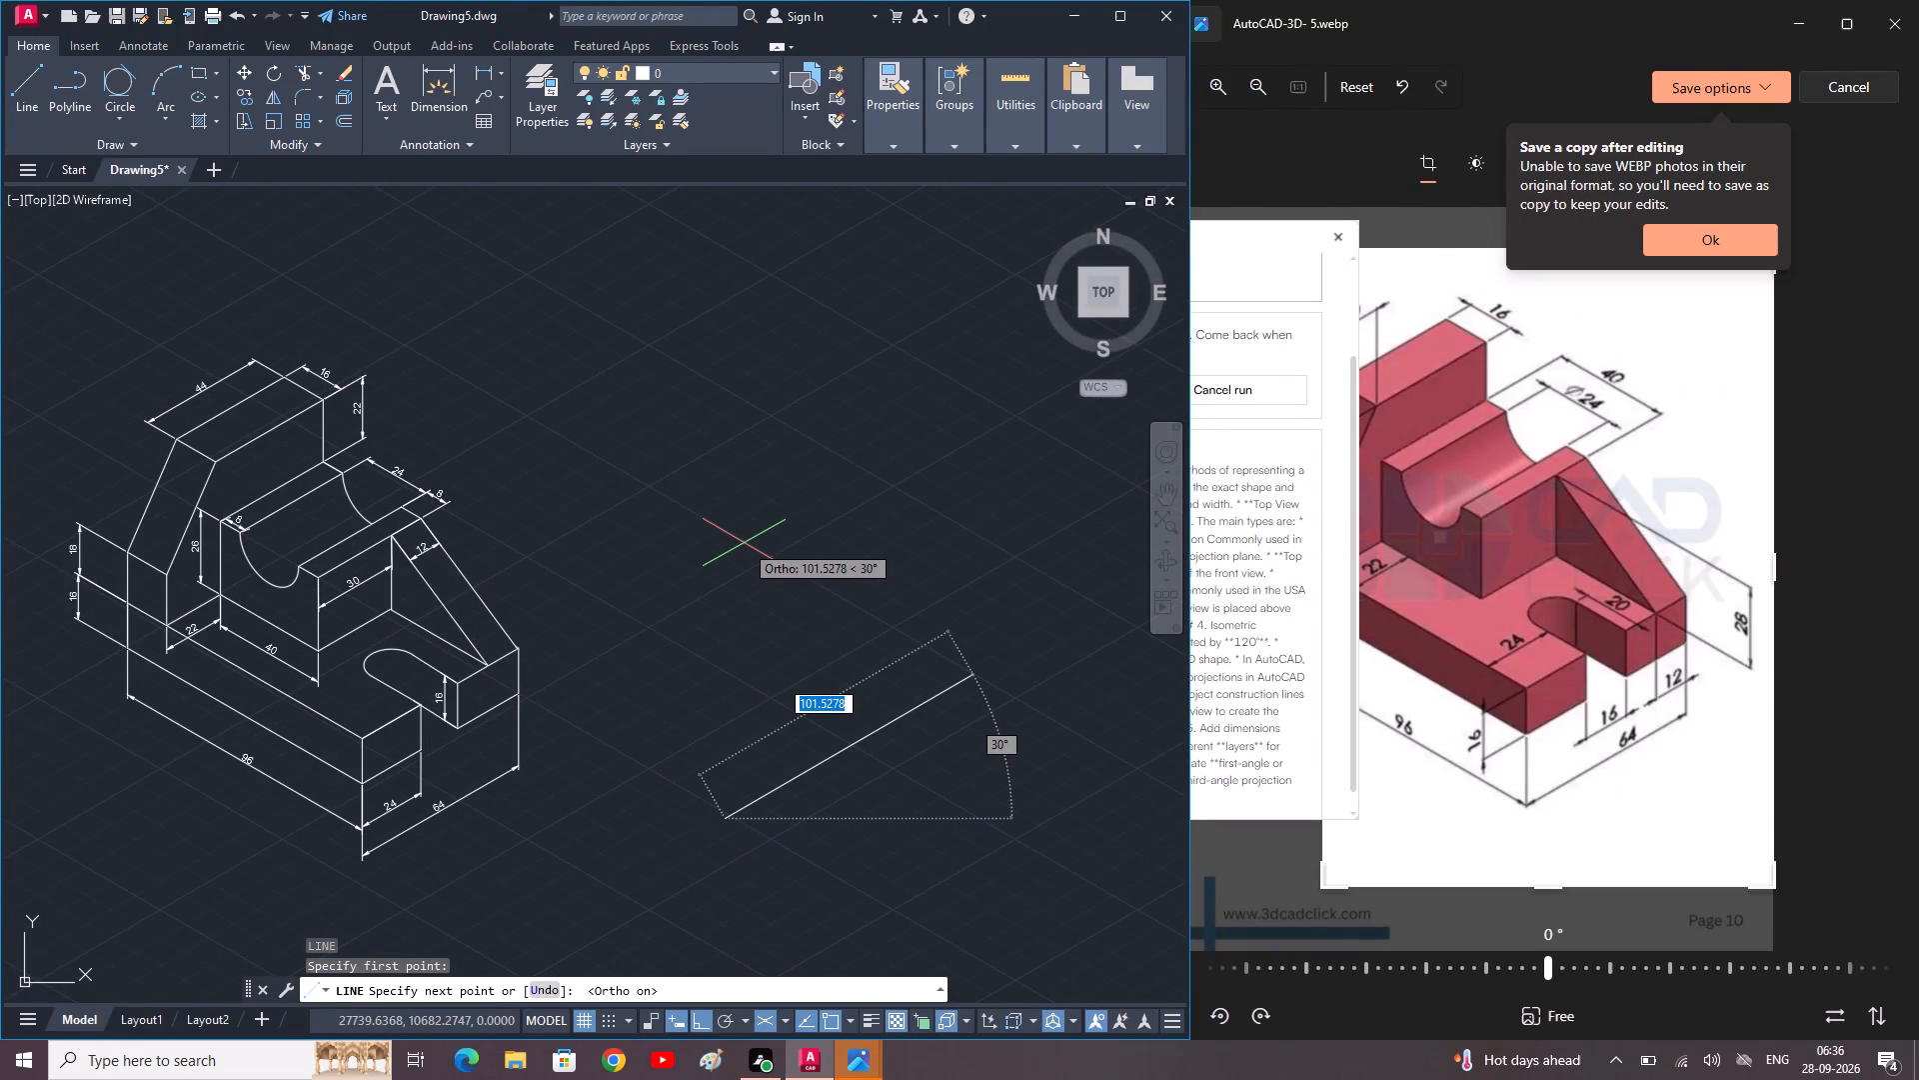
text(10)
key(Return)
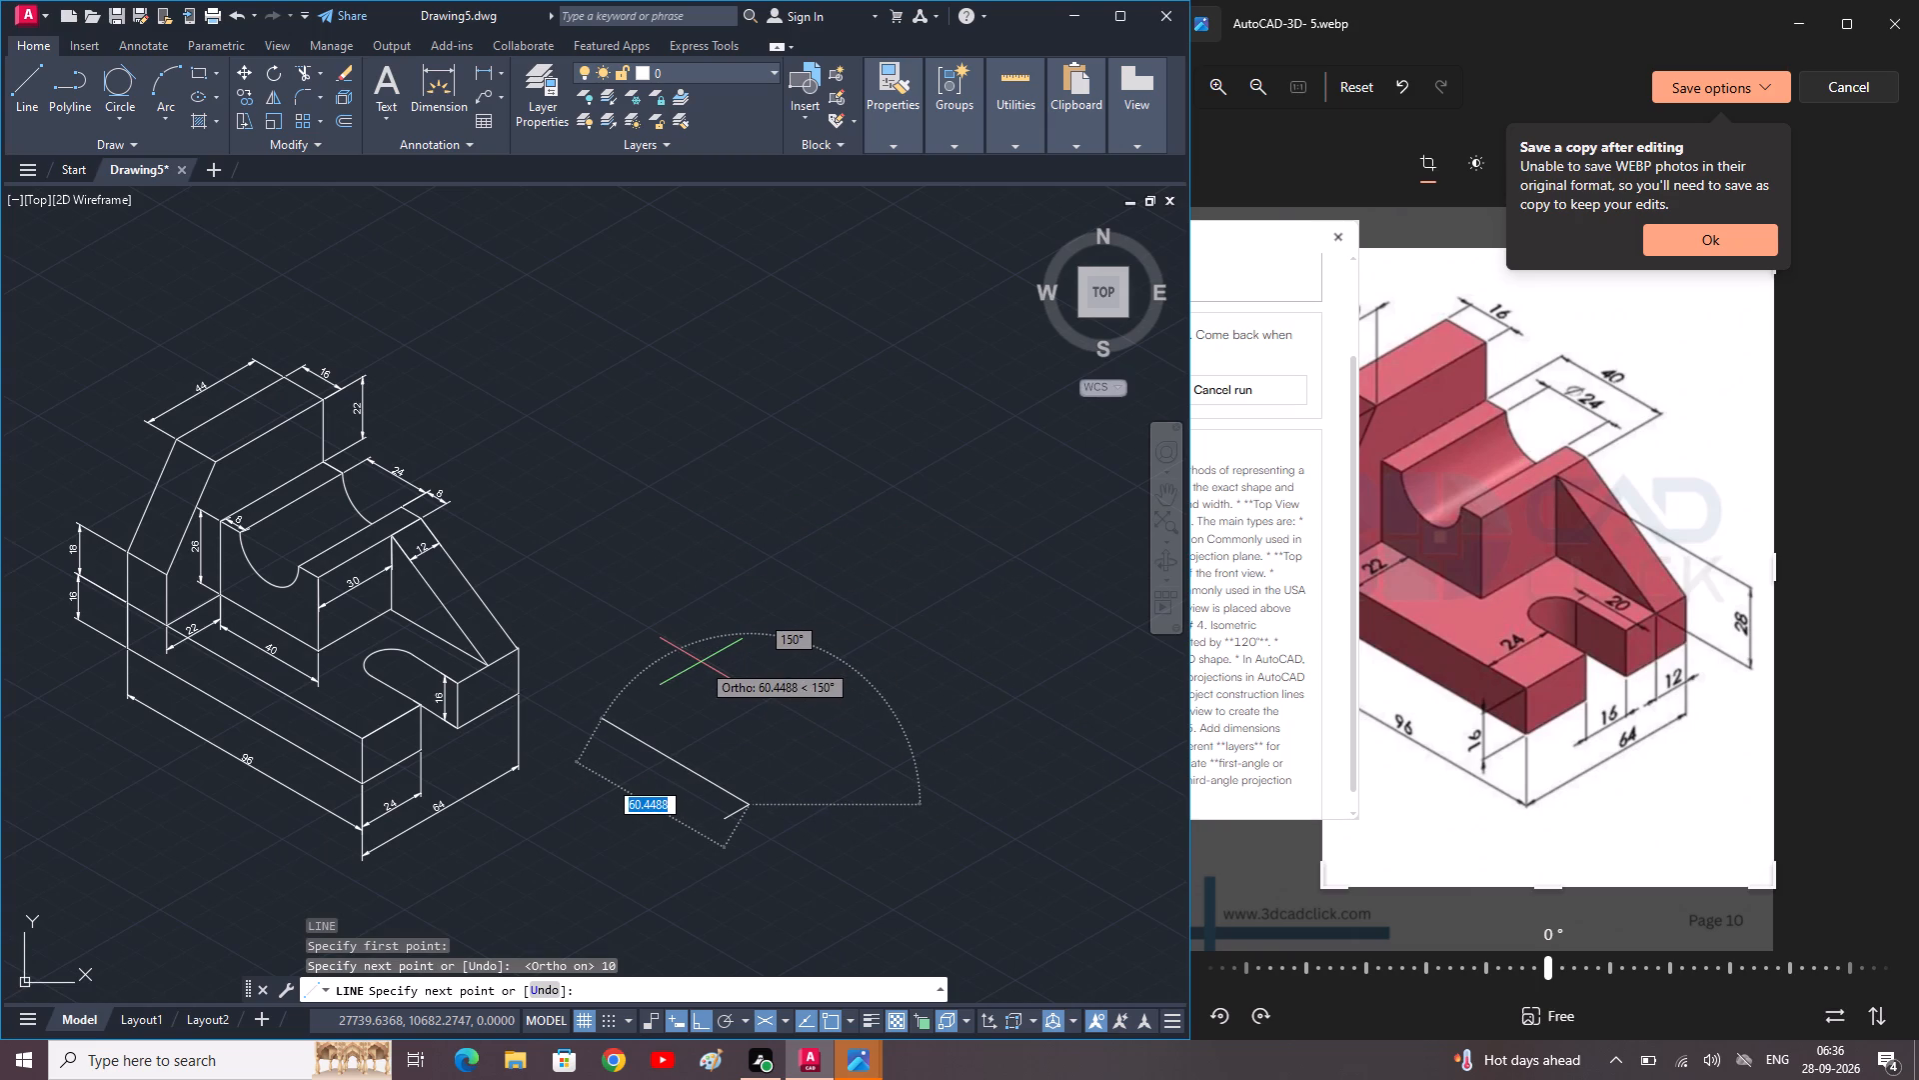
click(696, 669)
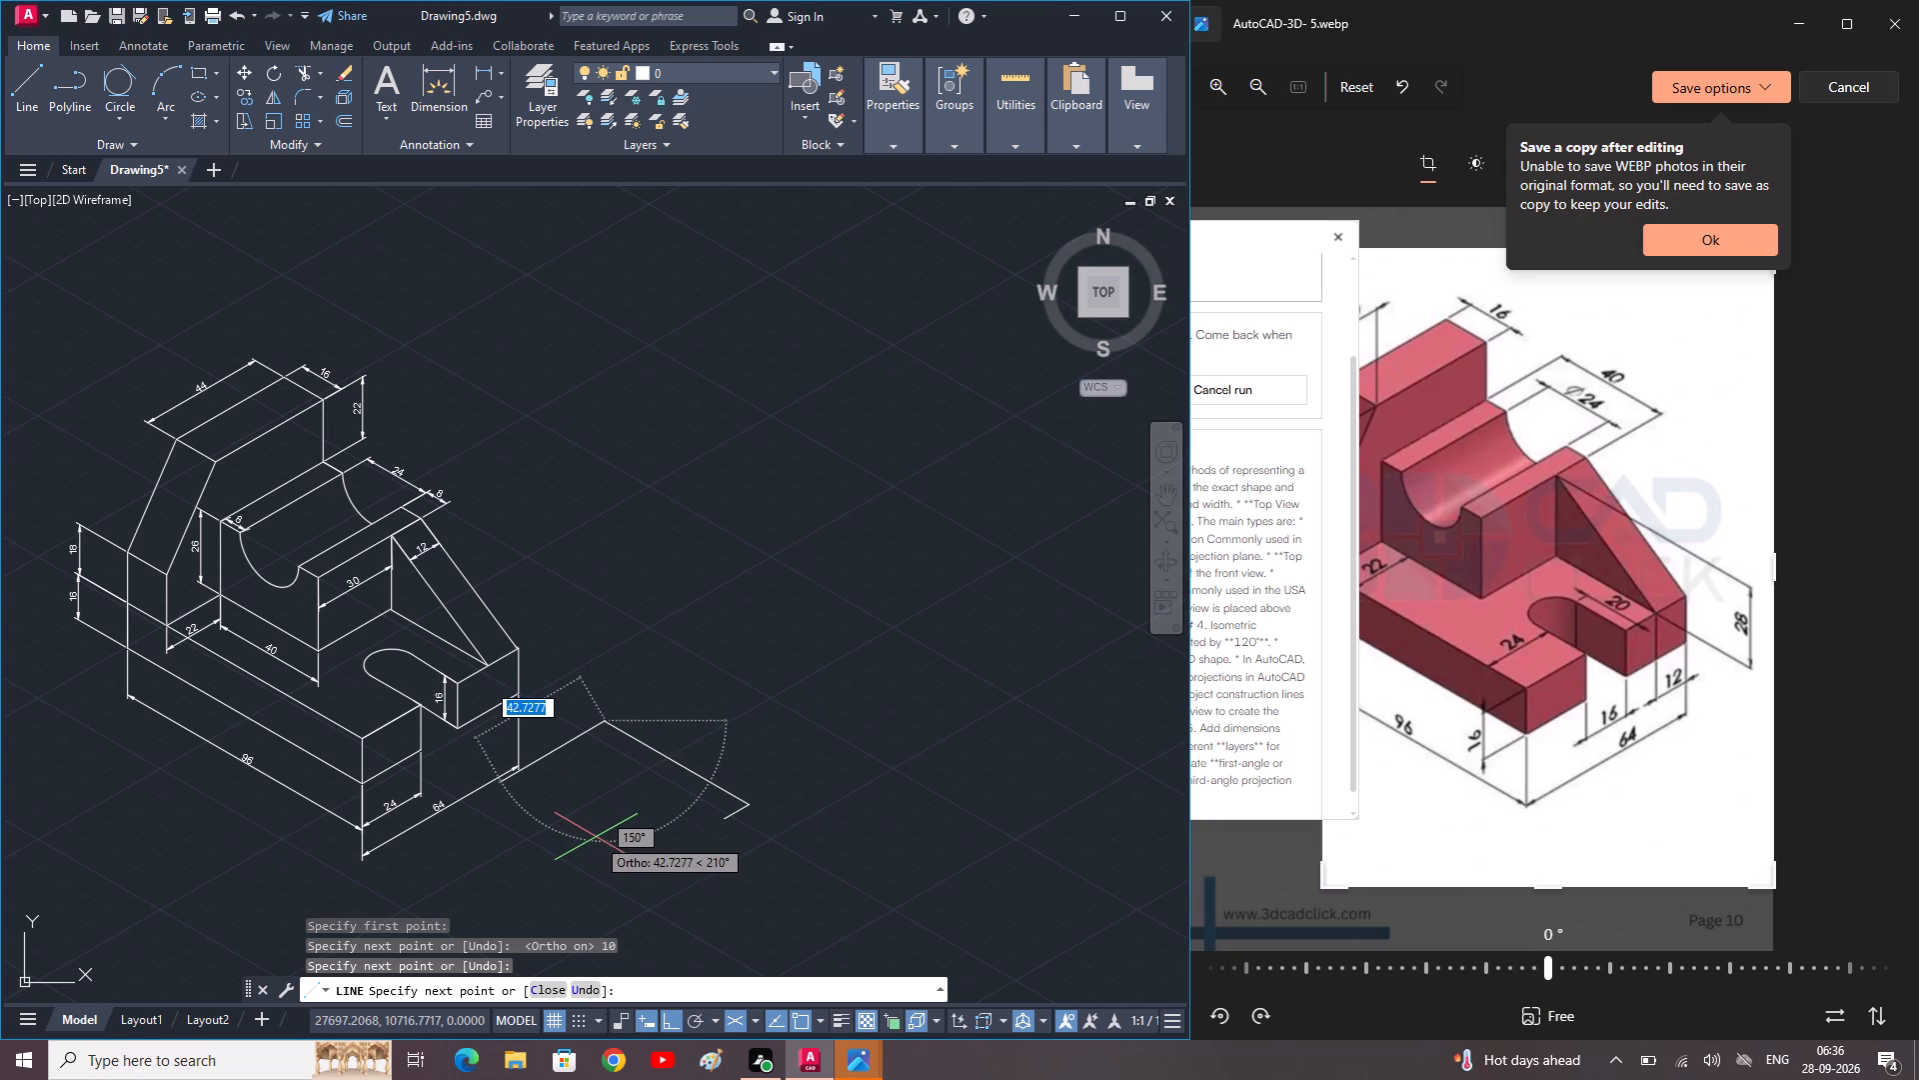
Continue the isometric line chain with five 10-unit segments around the far end of the long line.
text(10)
key(Return)
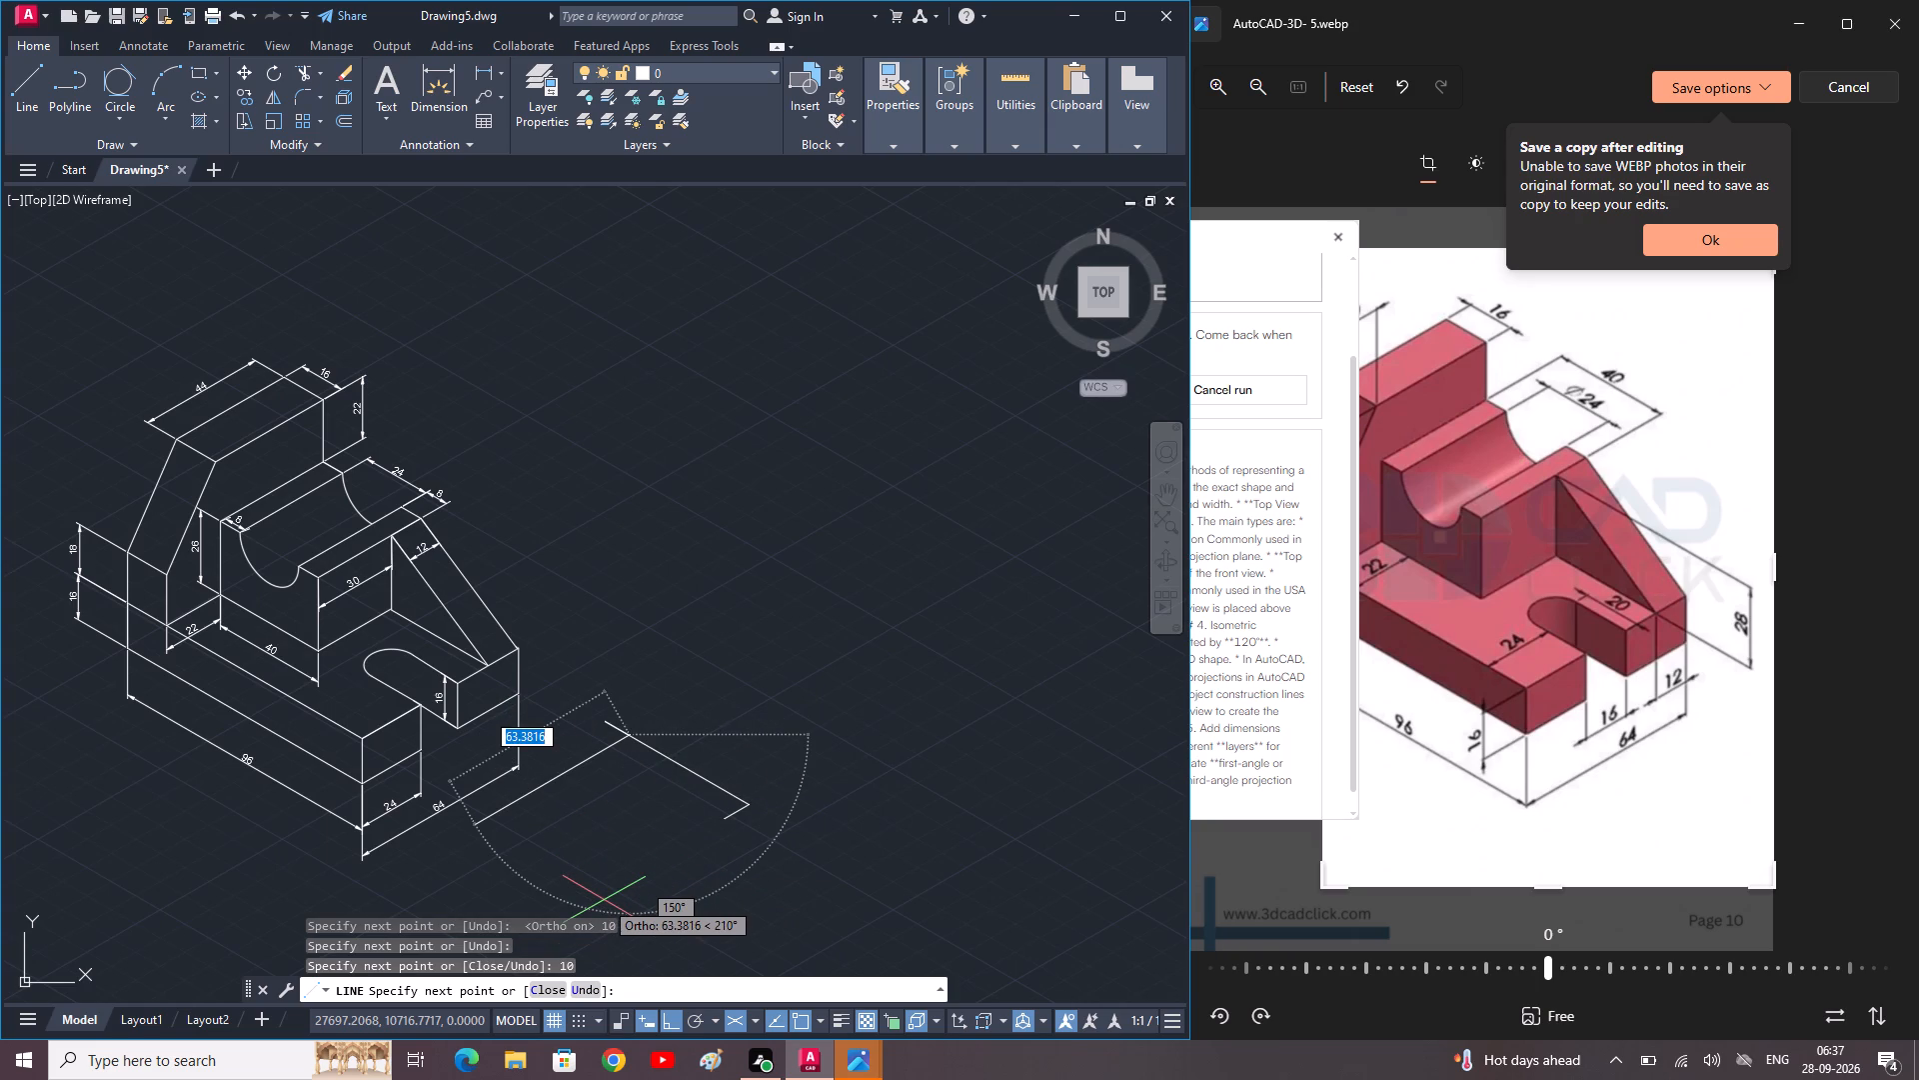
key(1)
key(0)
key(Return)
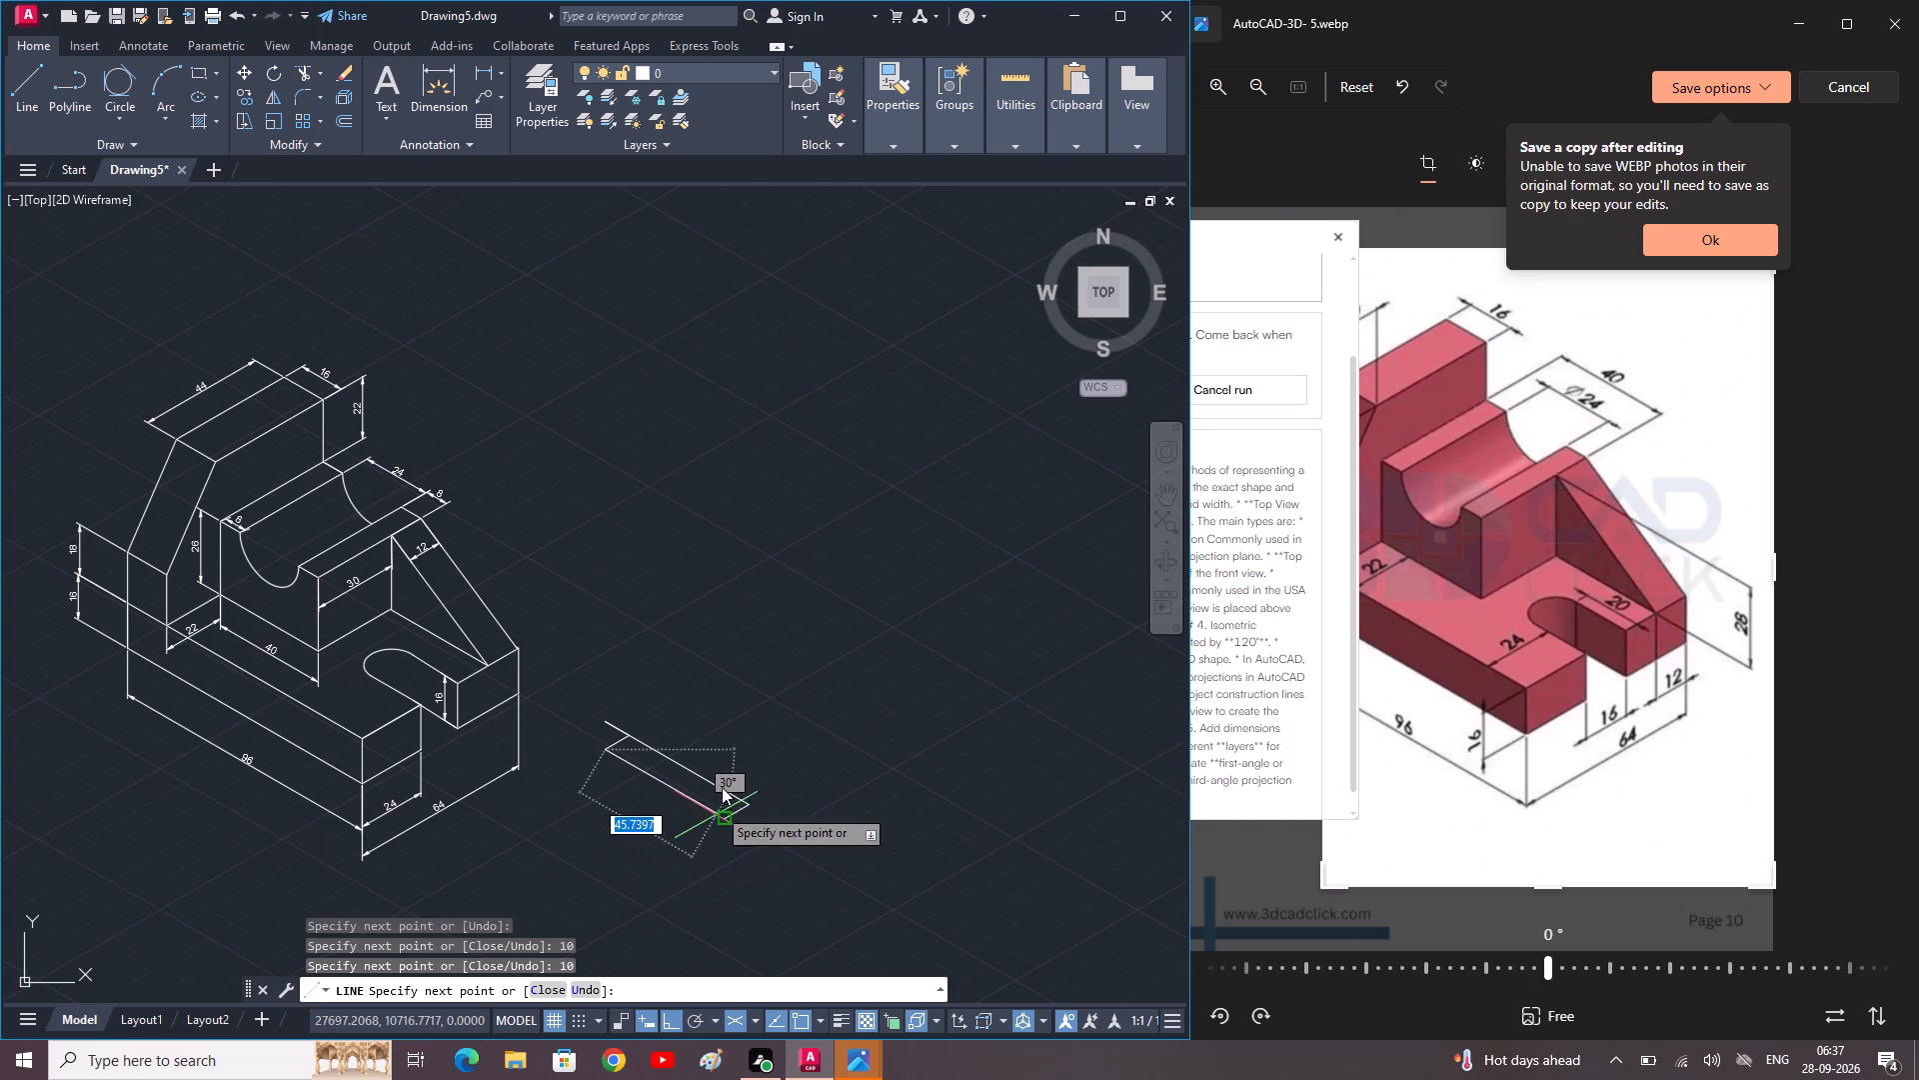
text(10)
key(Return)
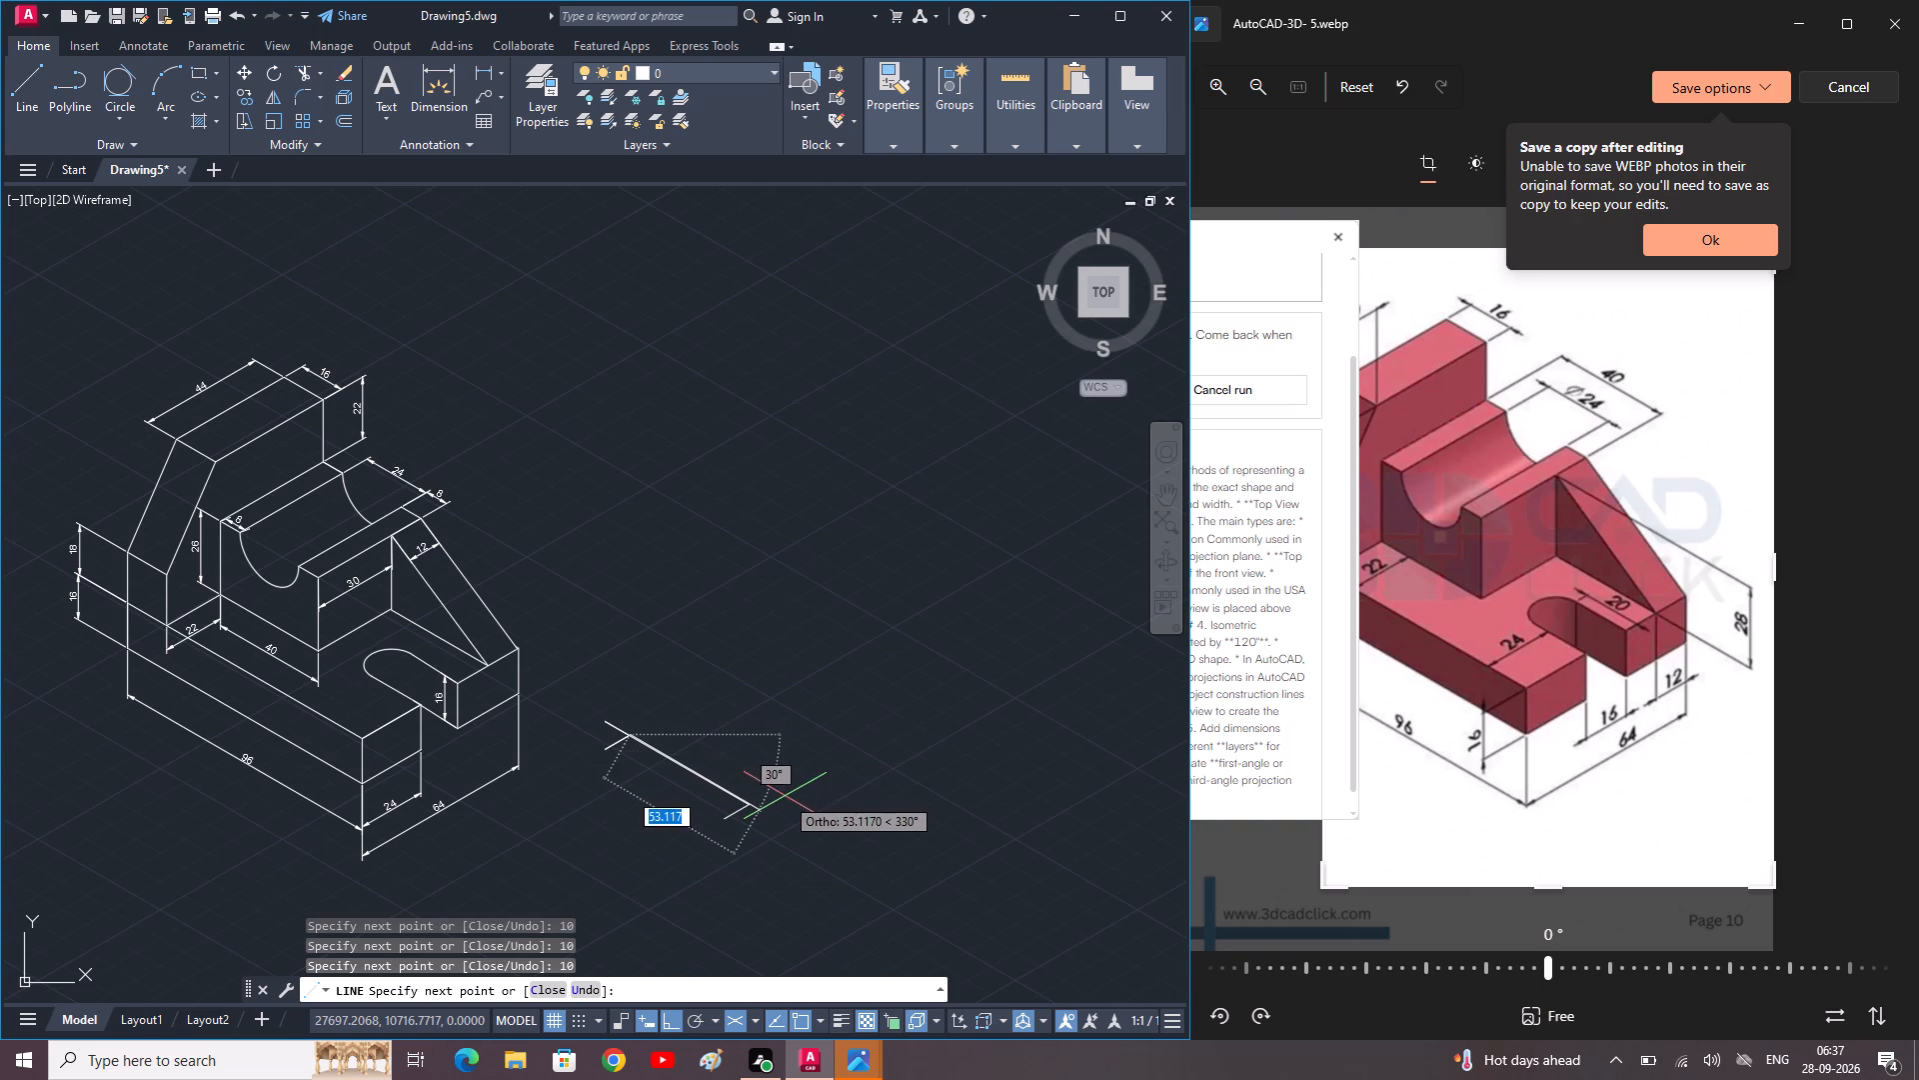
scroll(670, 807, up, 3)
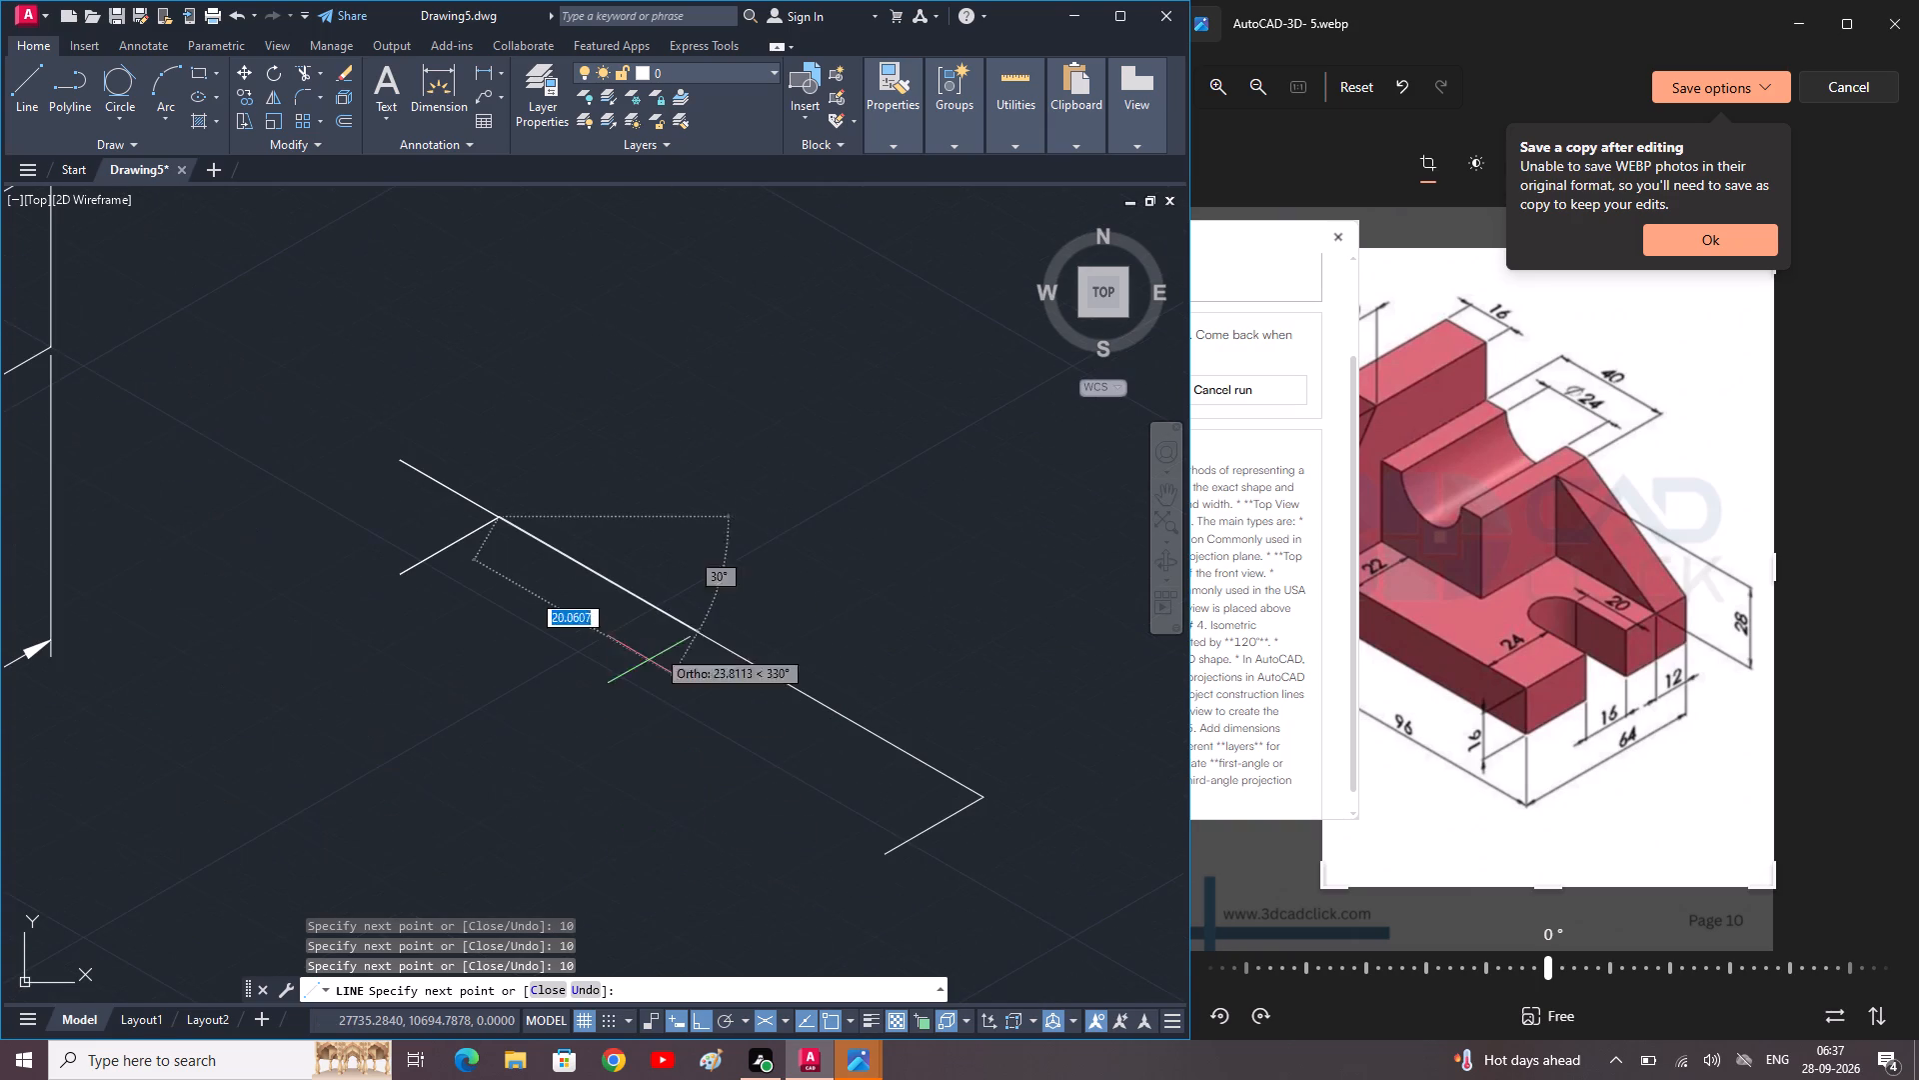
text(10)
key(Return)
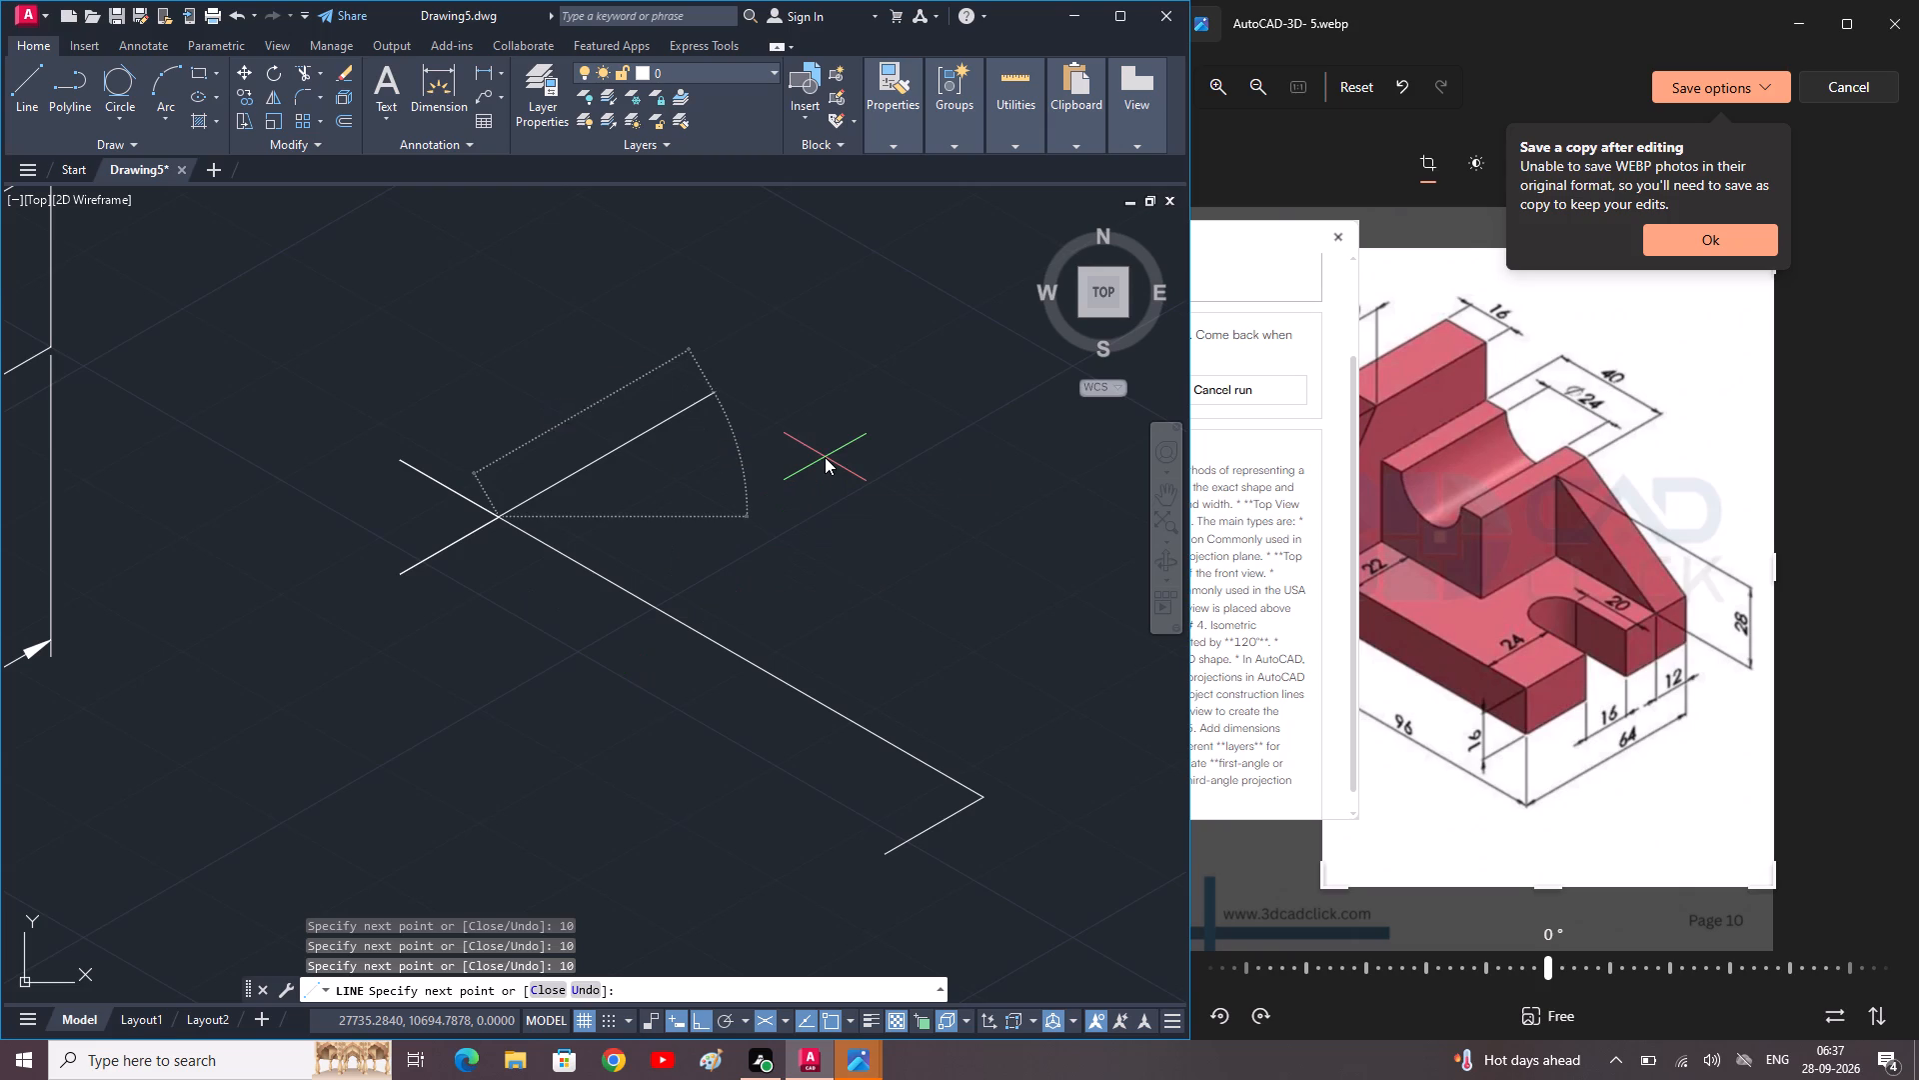
text(10)
key(Return)
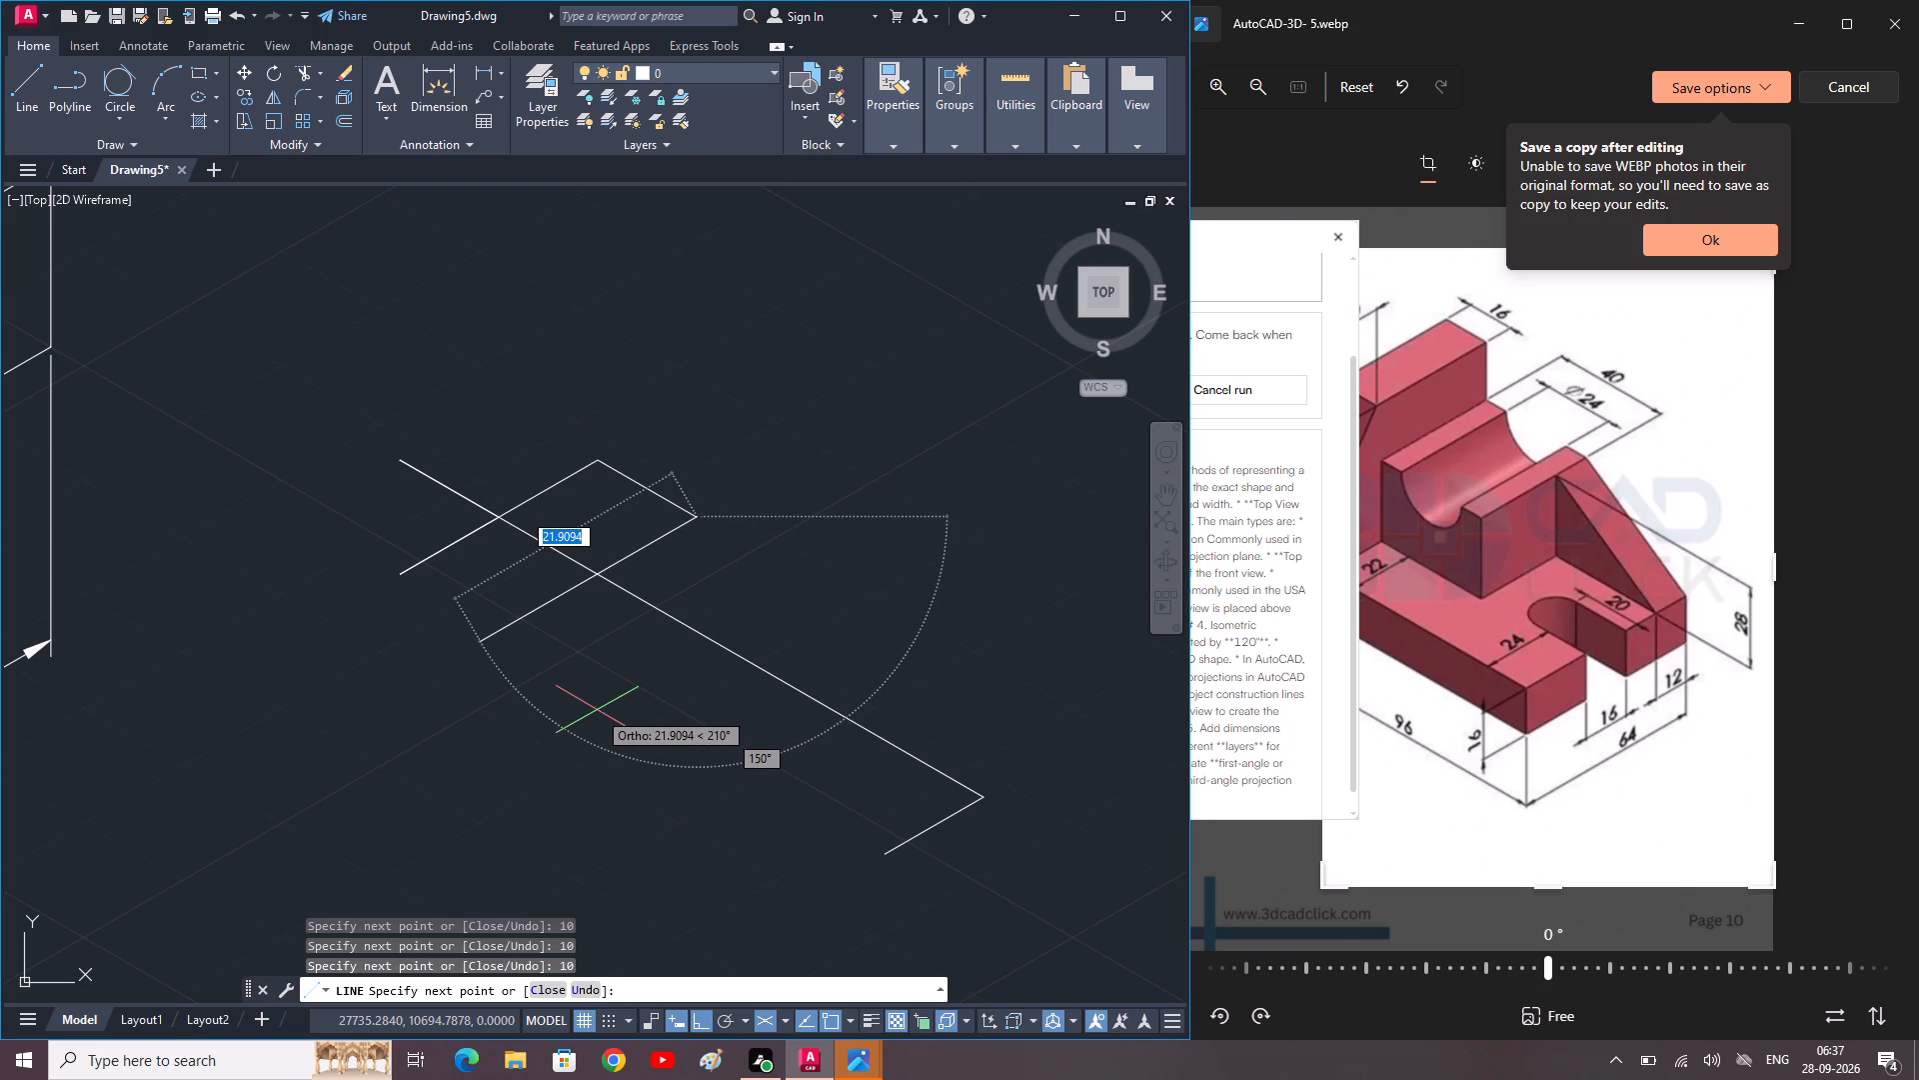
Continue the isometric chain back and forth across the long line with segments of 20, 10, 20, 1, 20 and 20 units.
text(20)
key(Return)
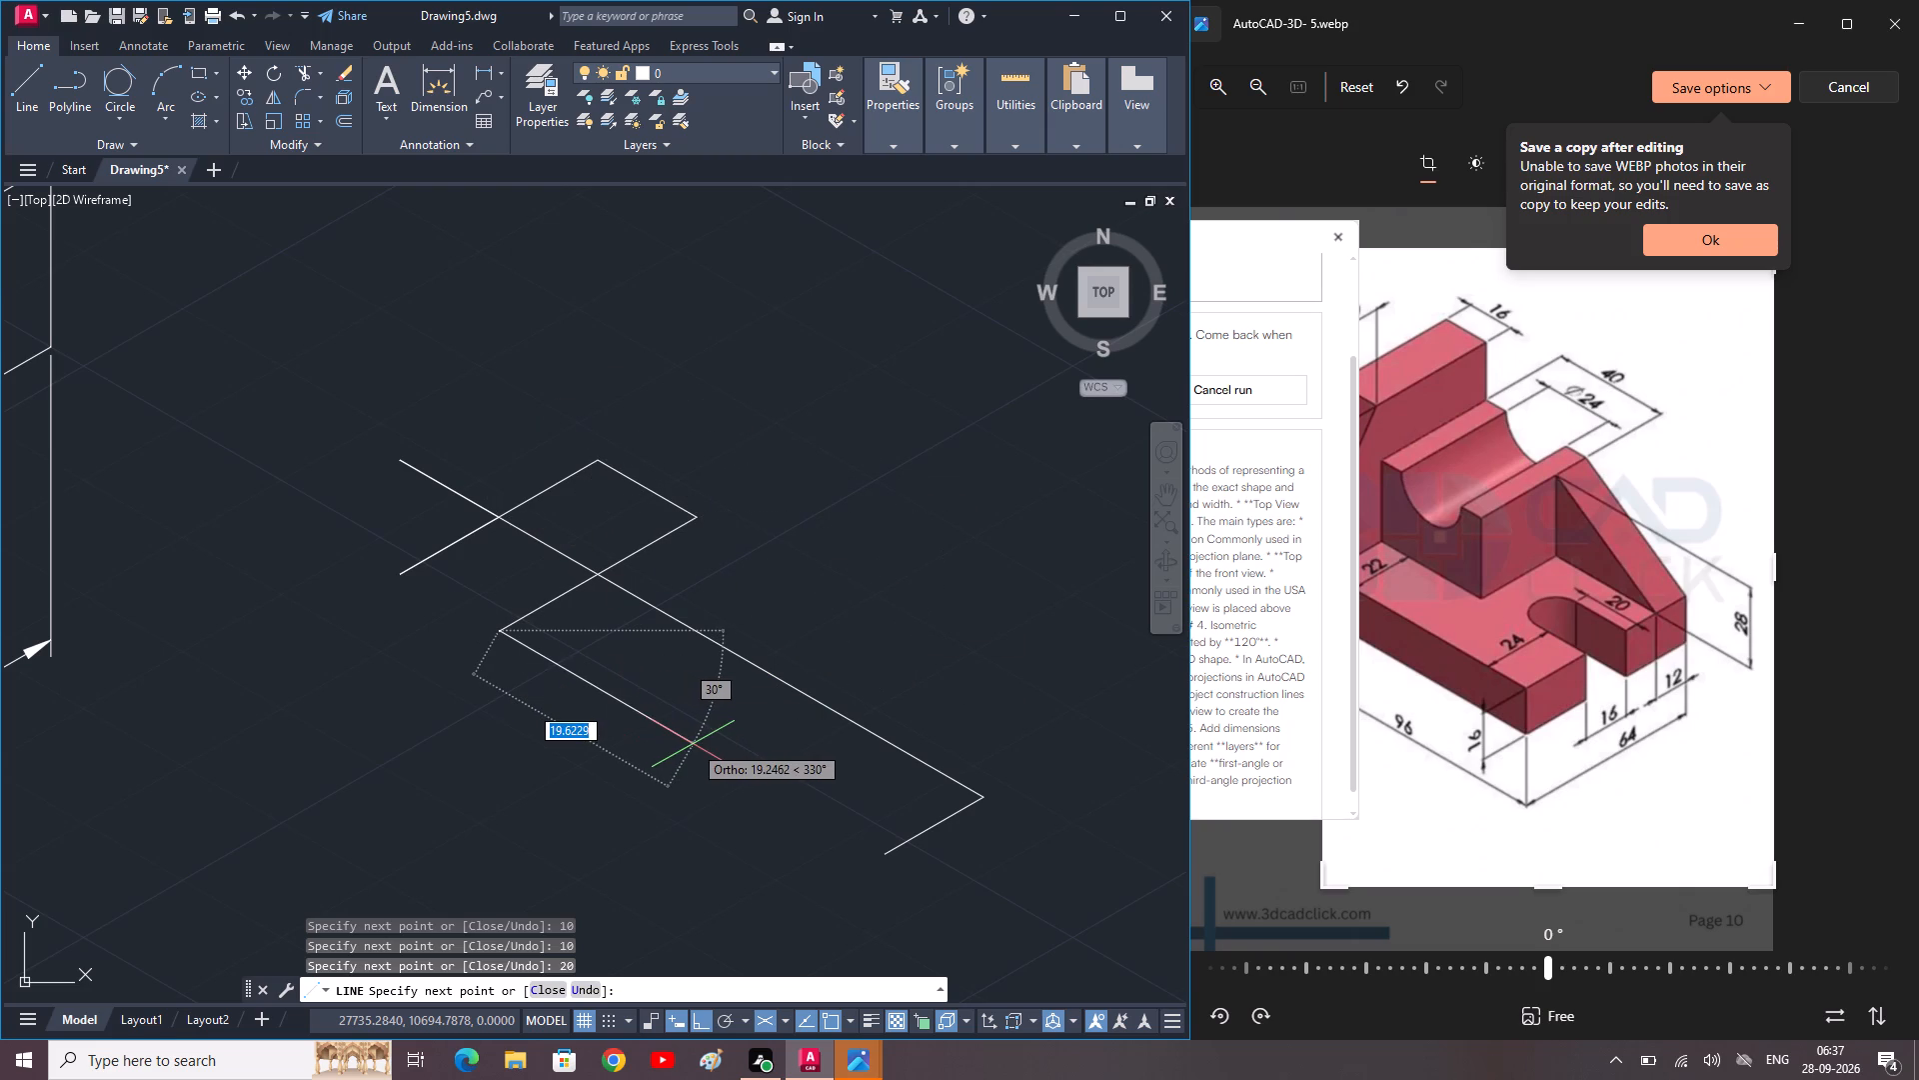
text(10)
key(Return)
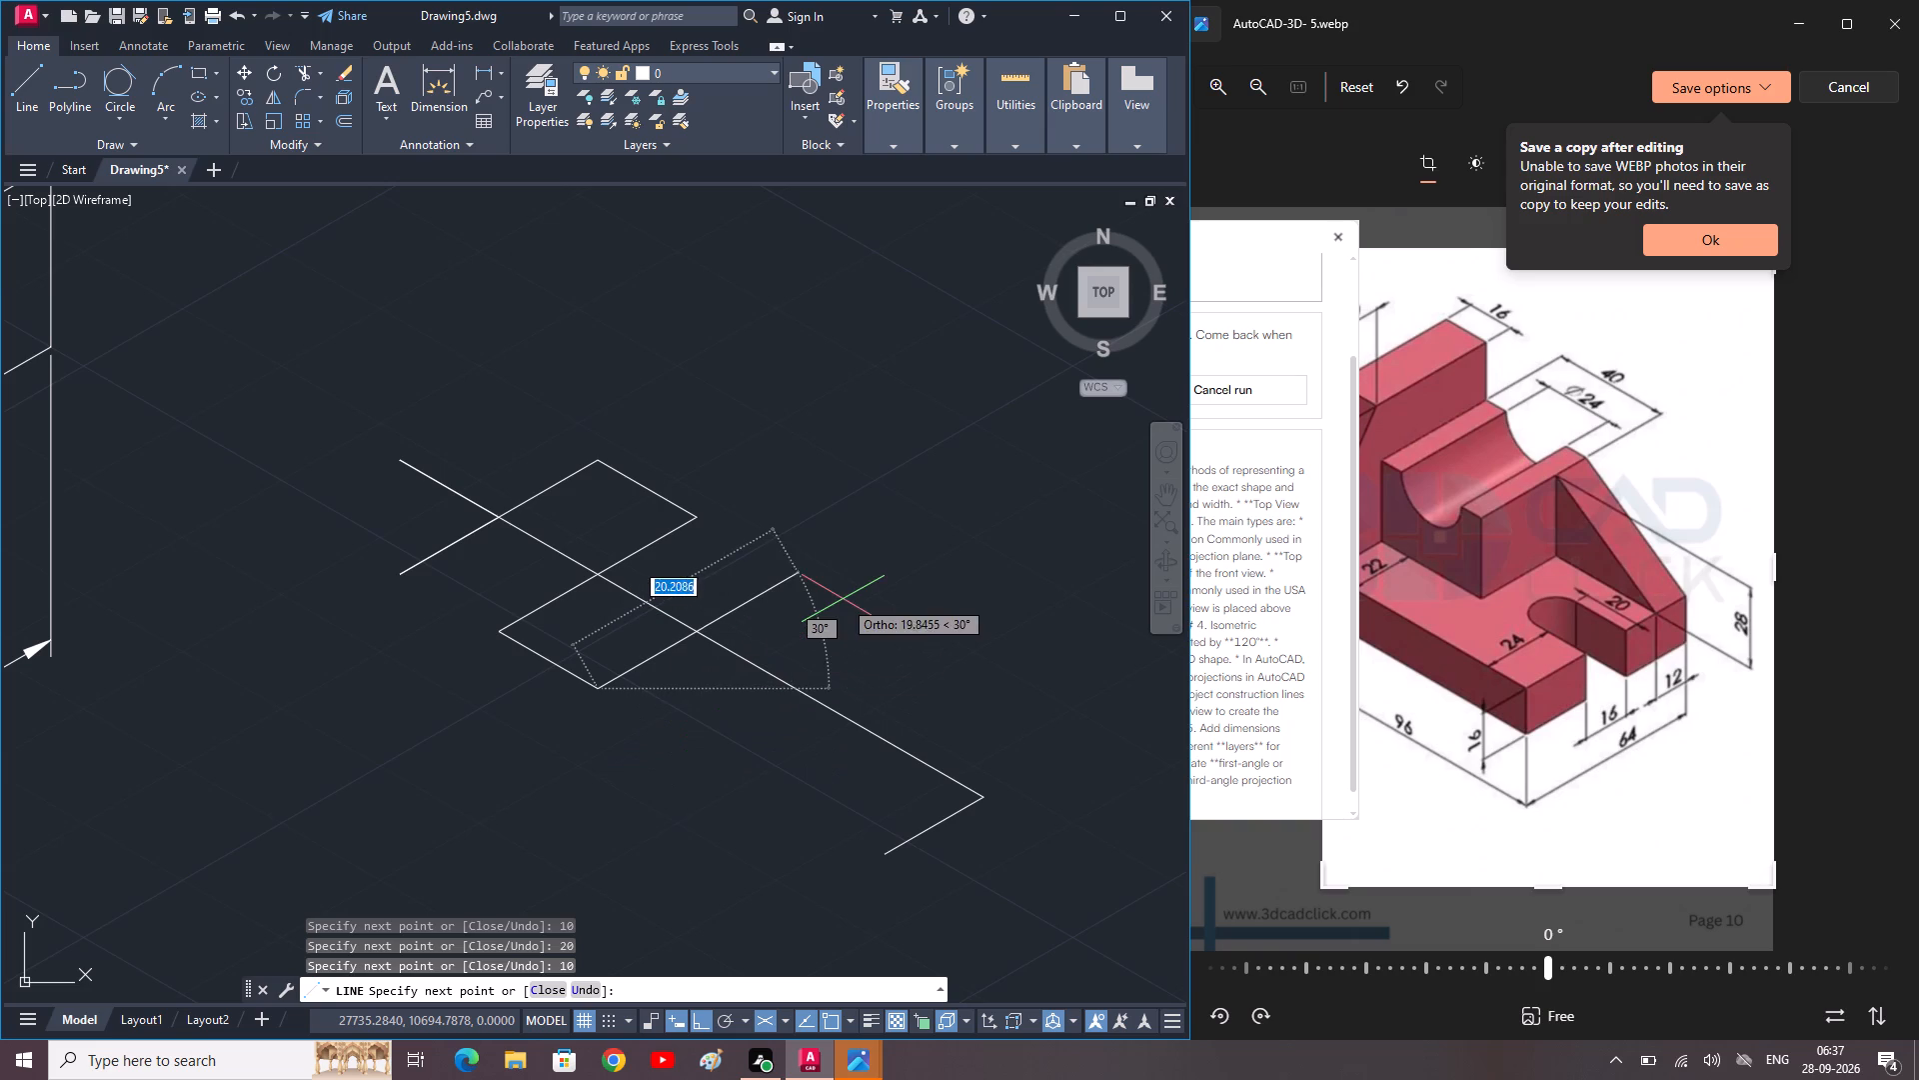
text(20)
key(Return)
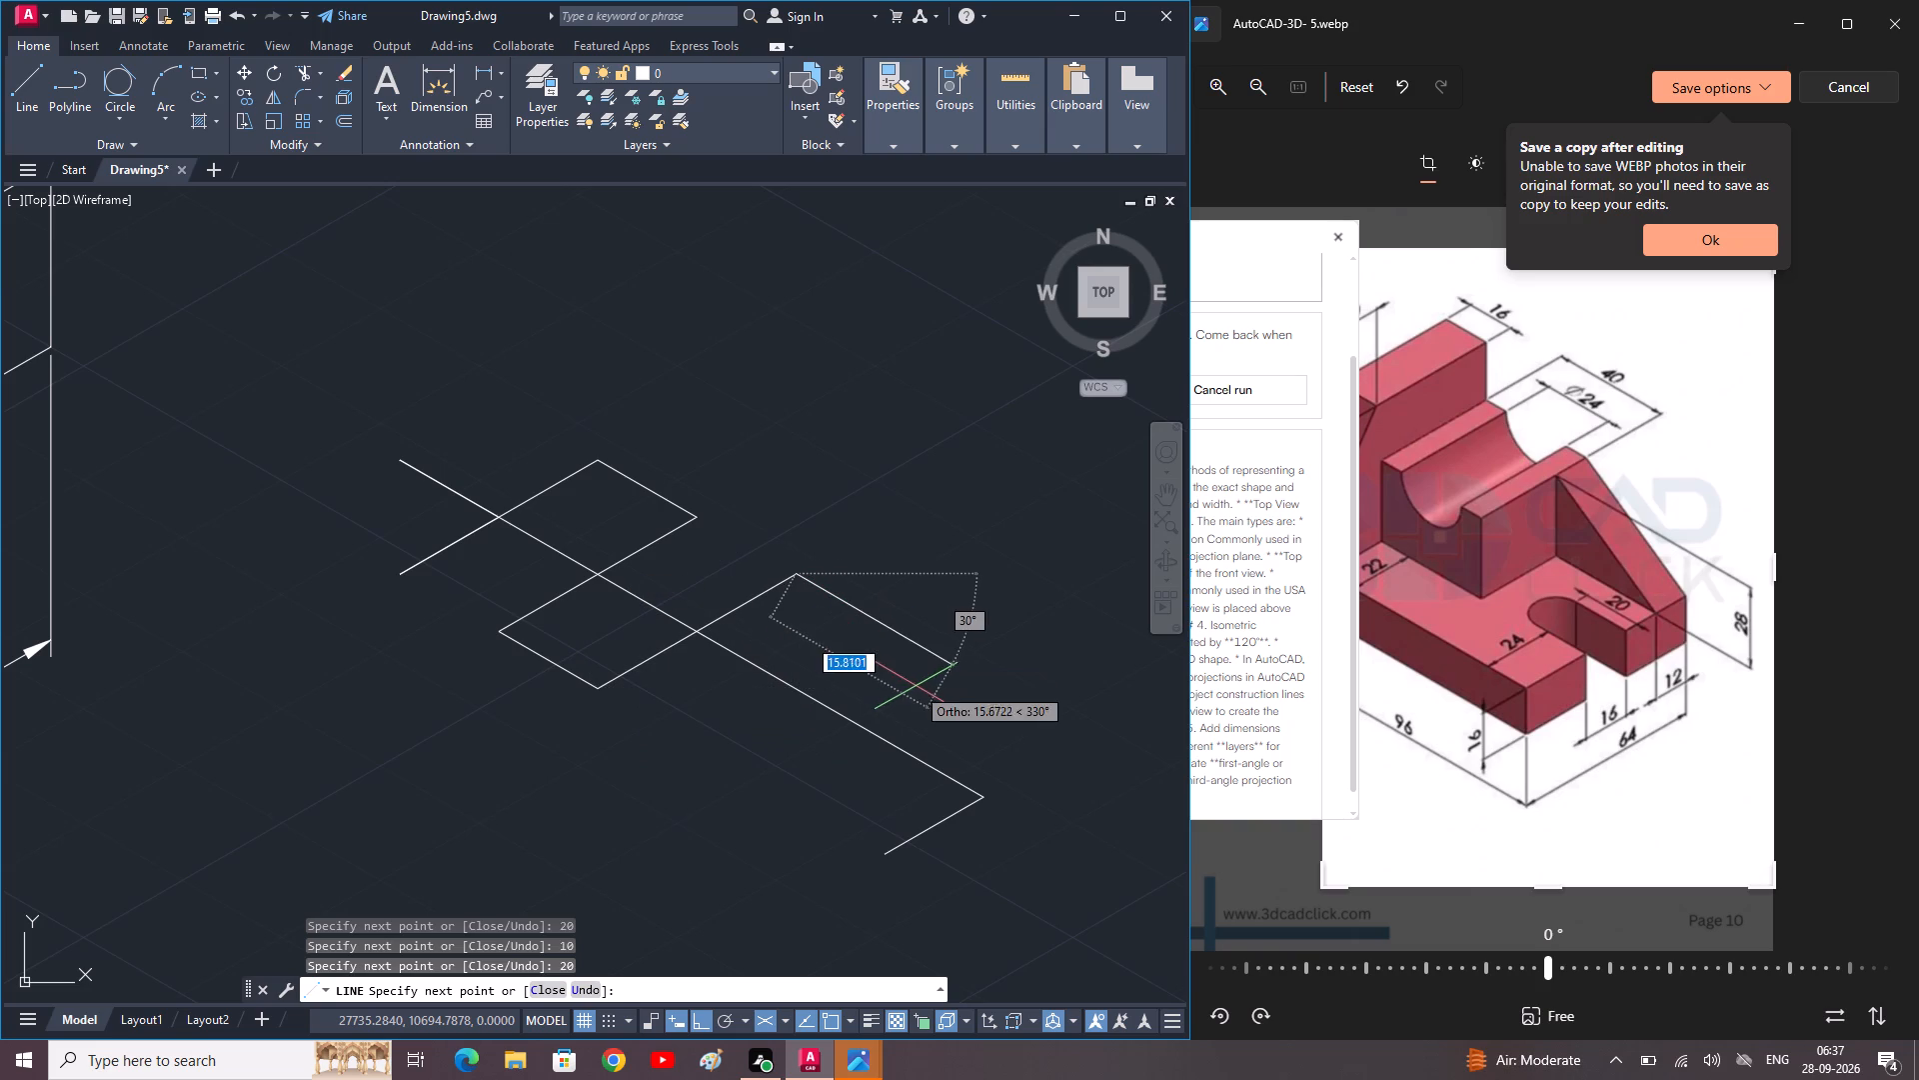
key(1)
key(Return)
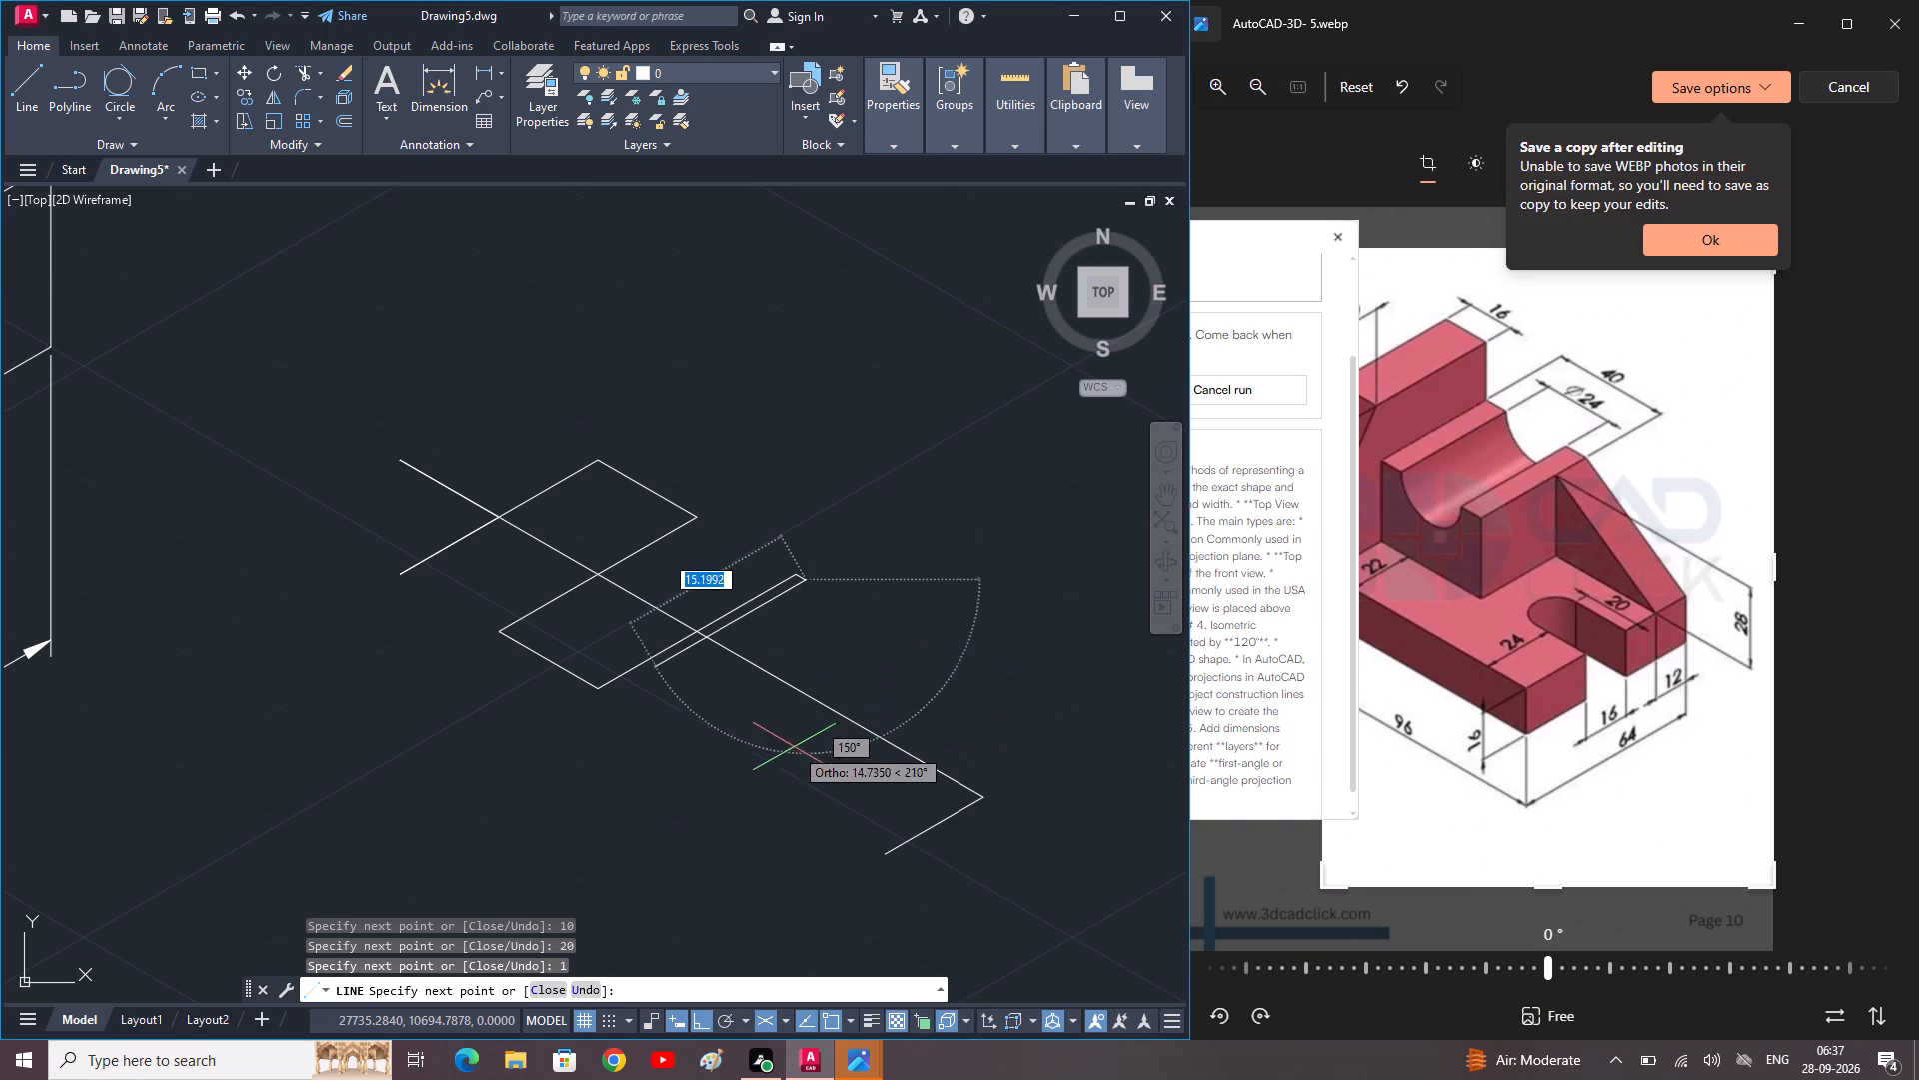
text(20)
key(Return)
text(20)
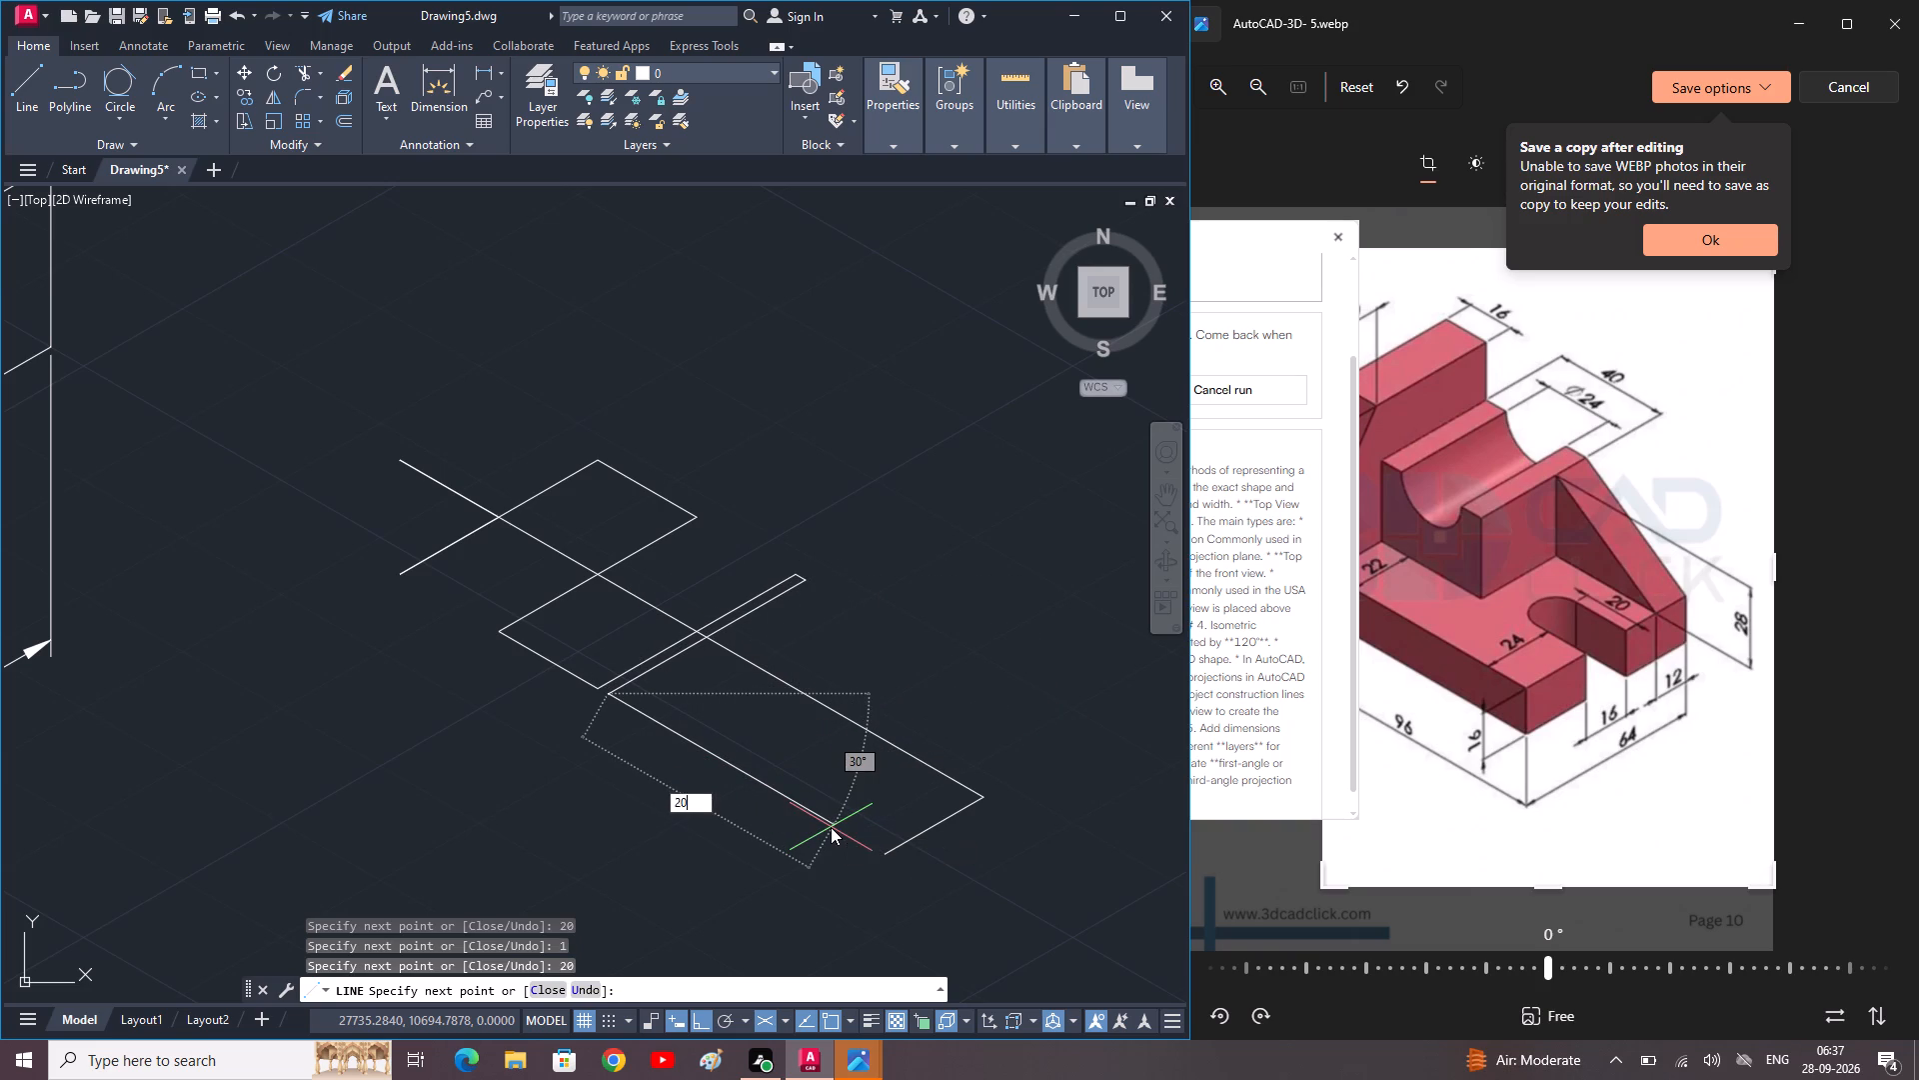
key(Return)
key(Return)
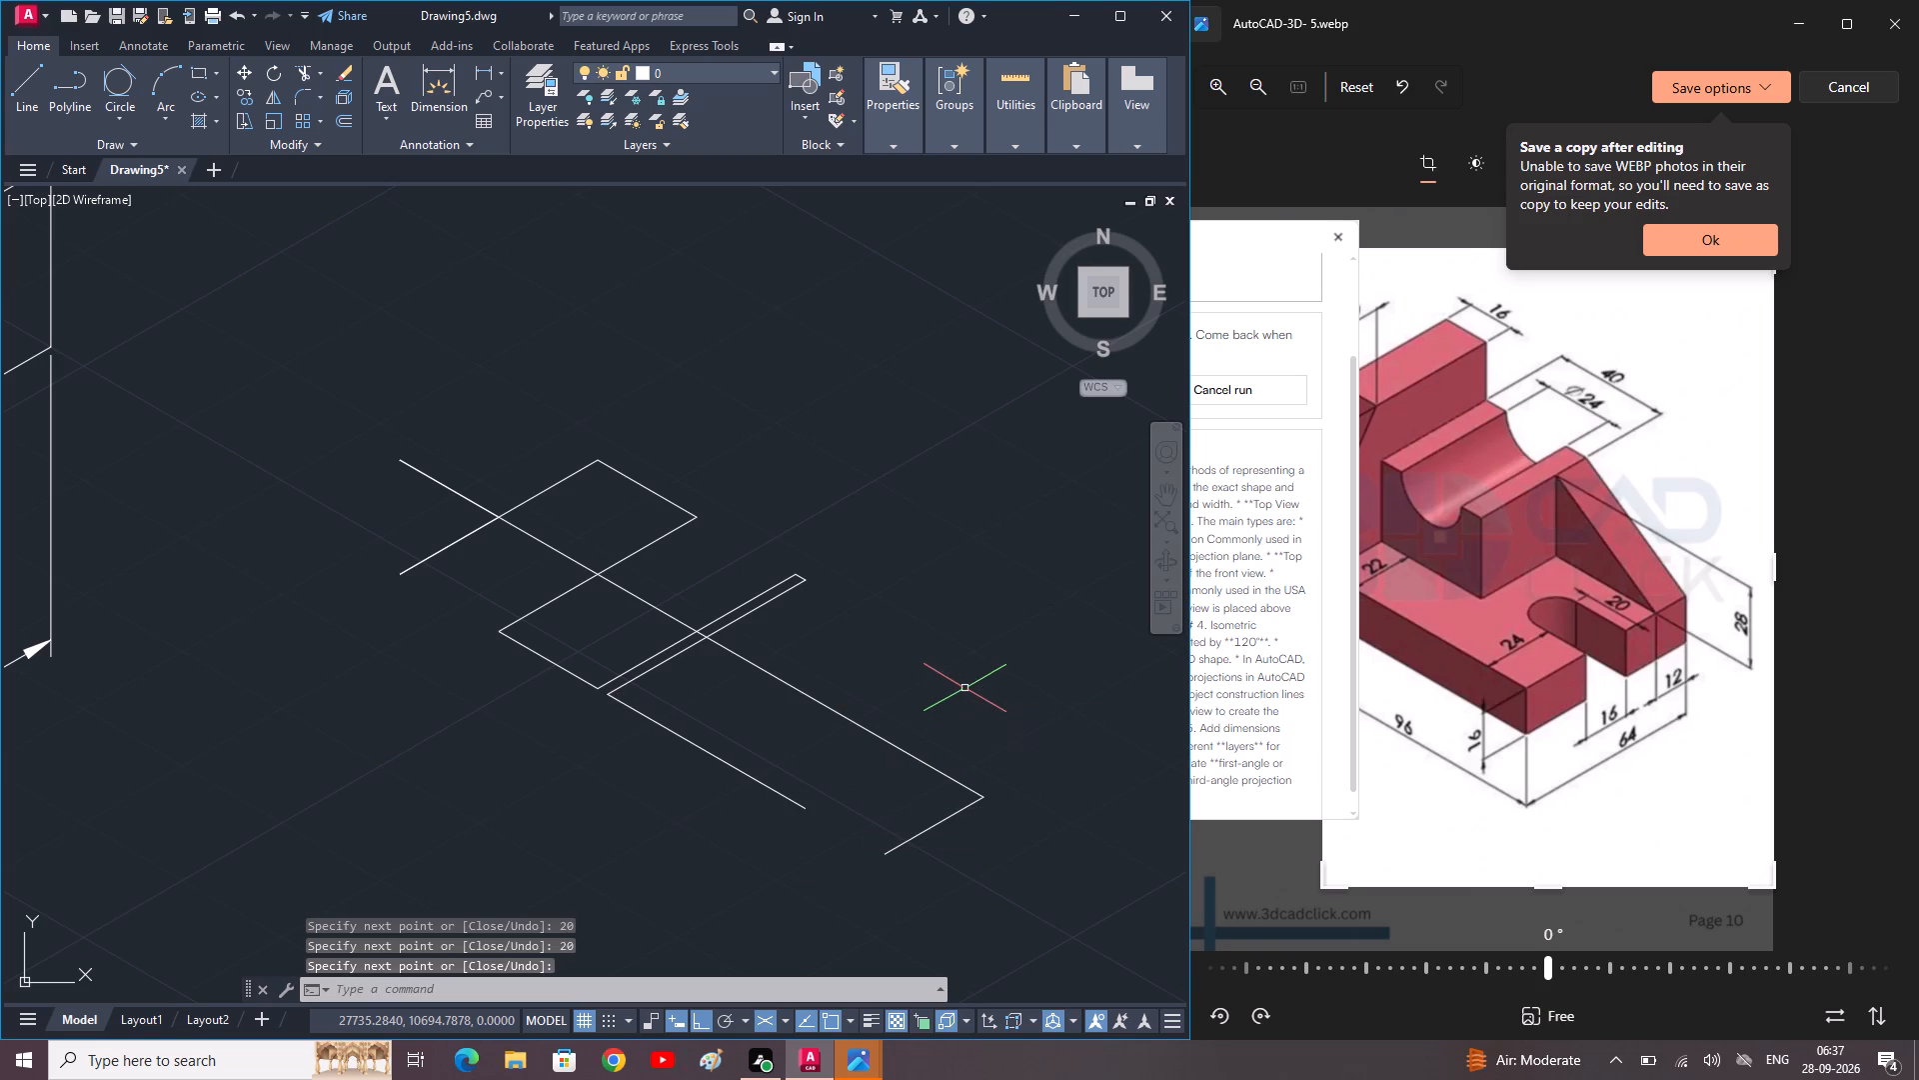
From the end of the last 20-unit line, draw isometric lines of 20, 41, 20 and 20 units.
key(0)
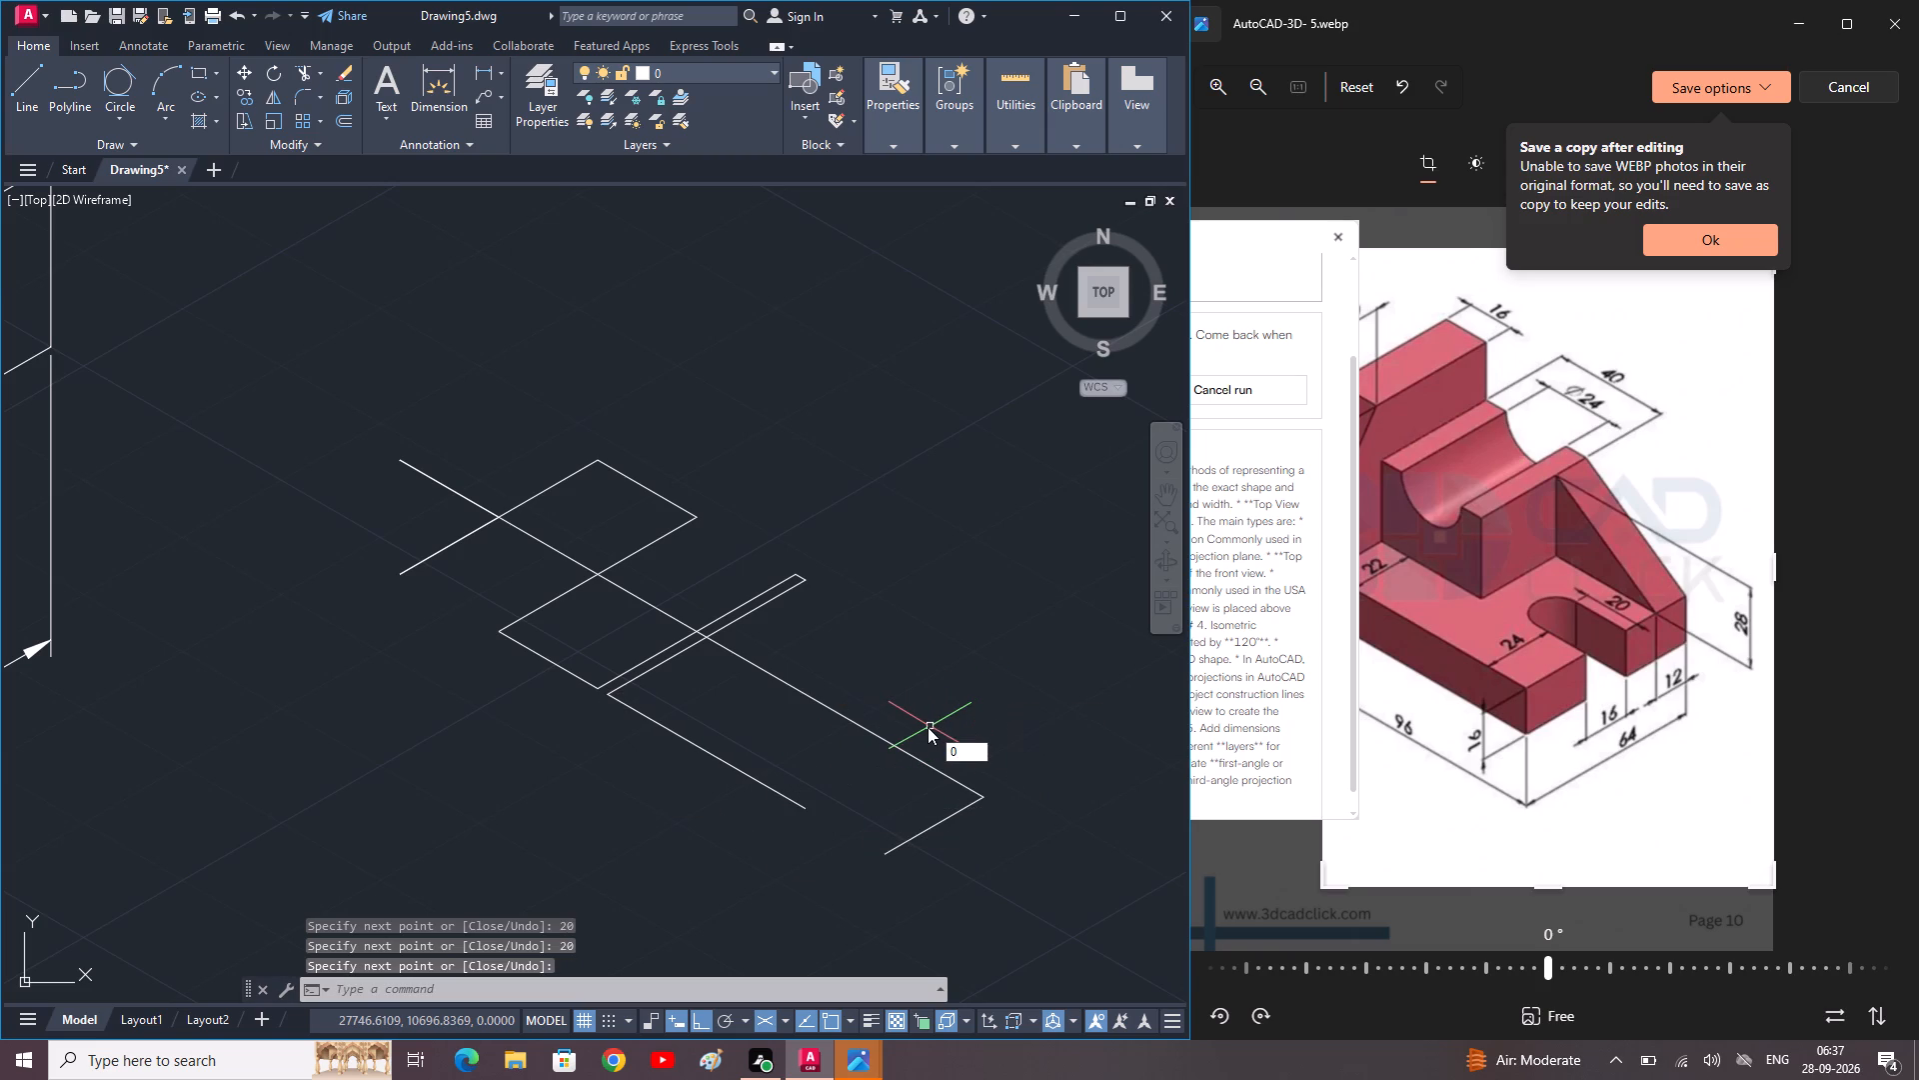
key(Return)
key(Return)
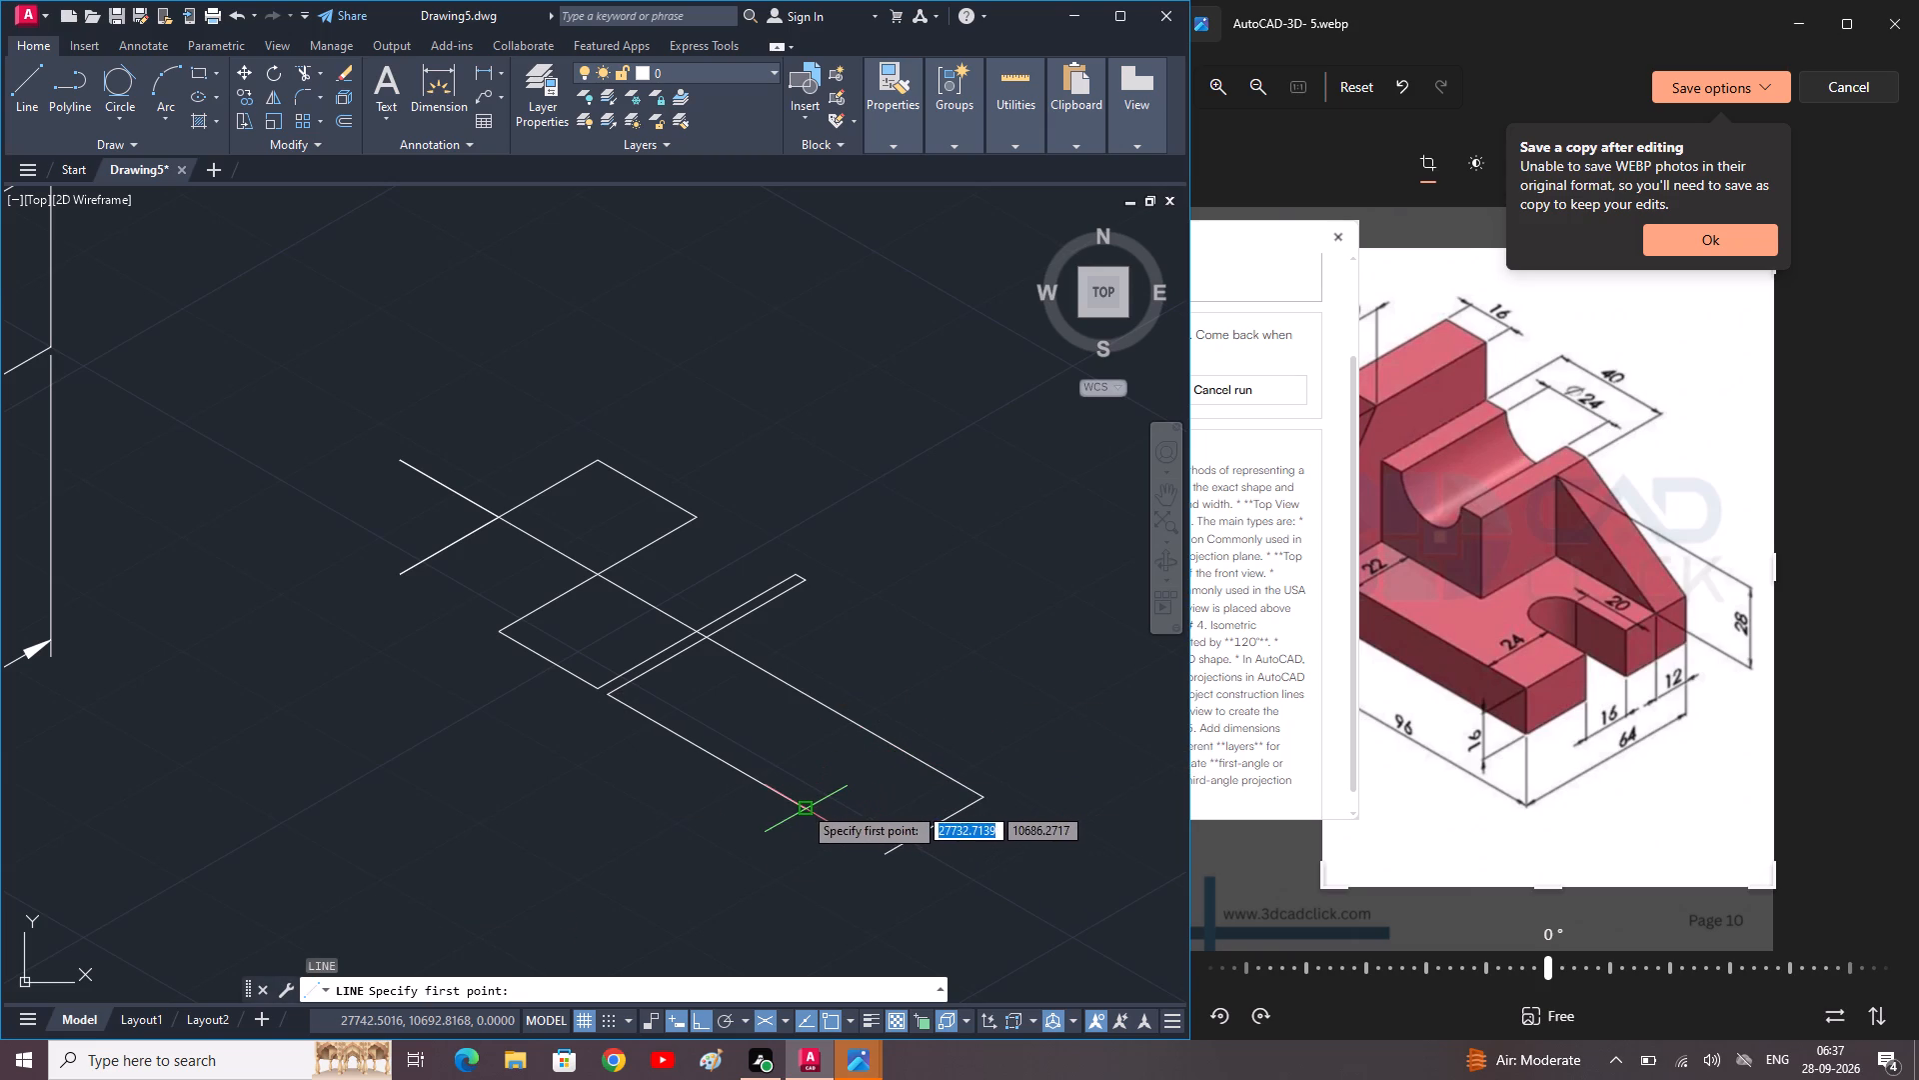
click(803, 805)
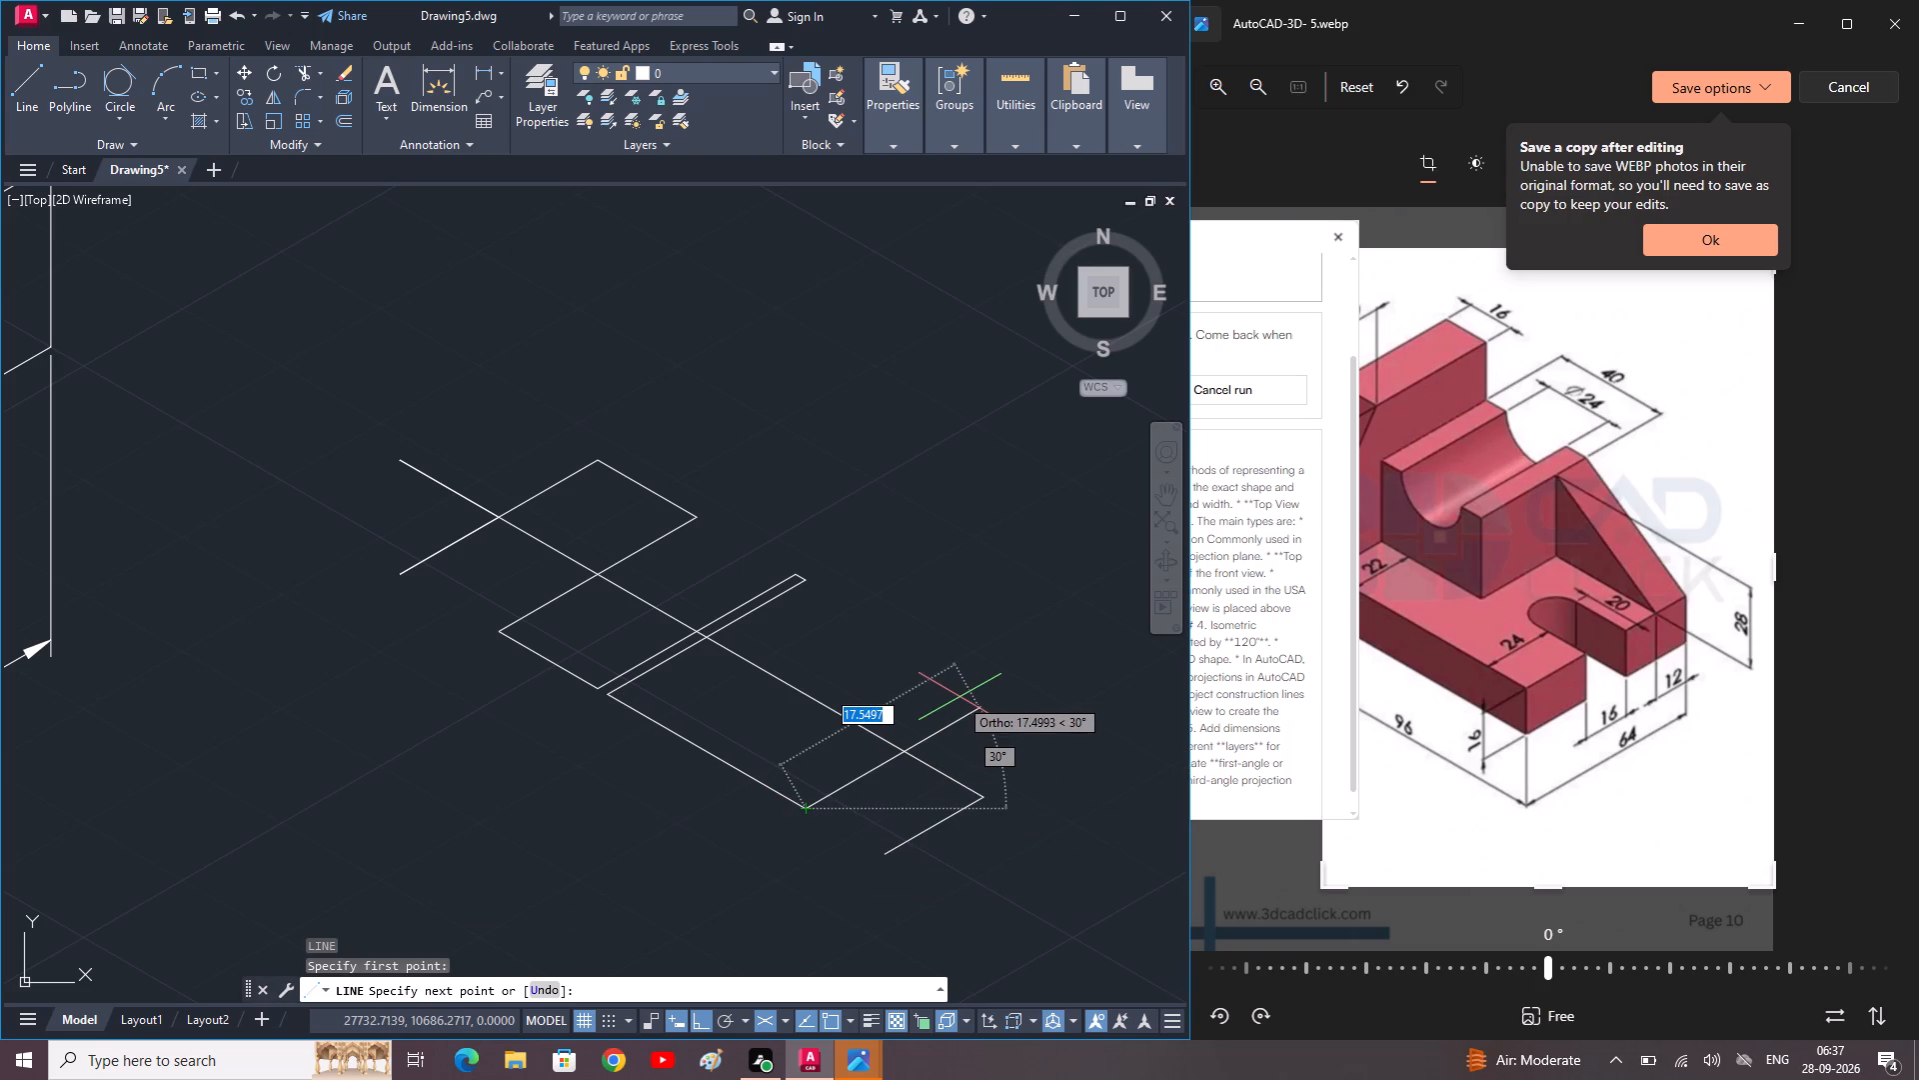
text(20)
key(Return)
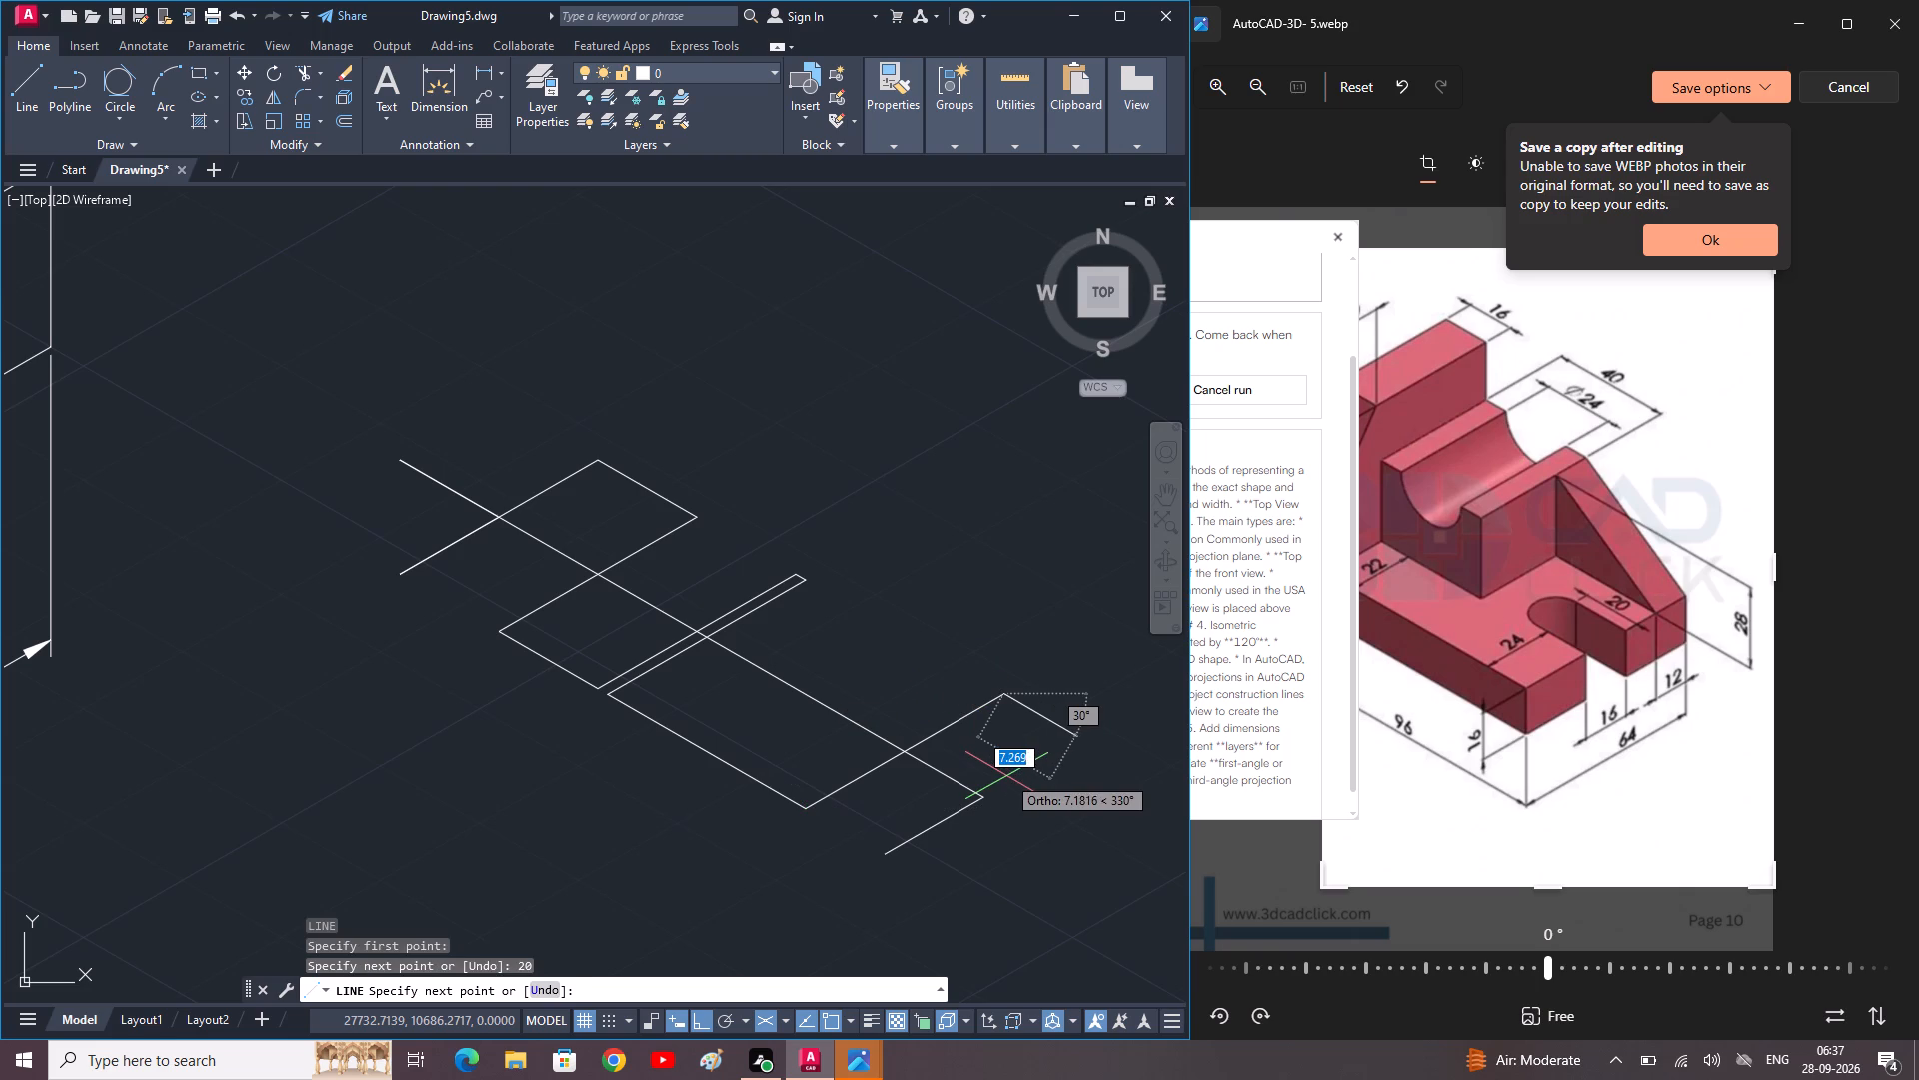
text(41)
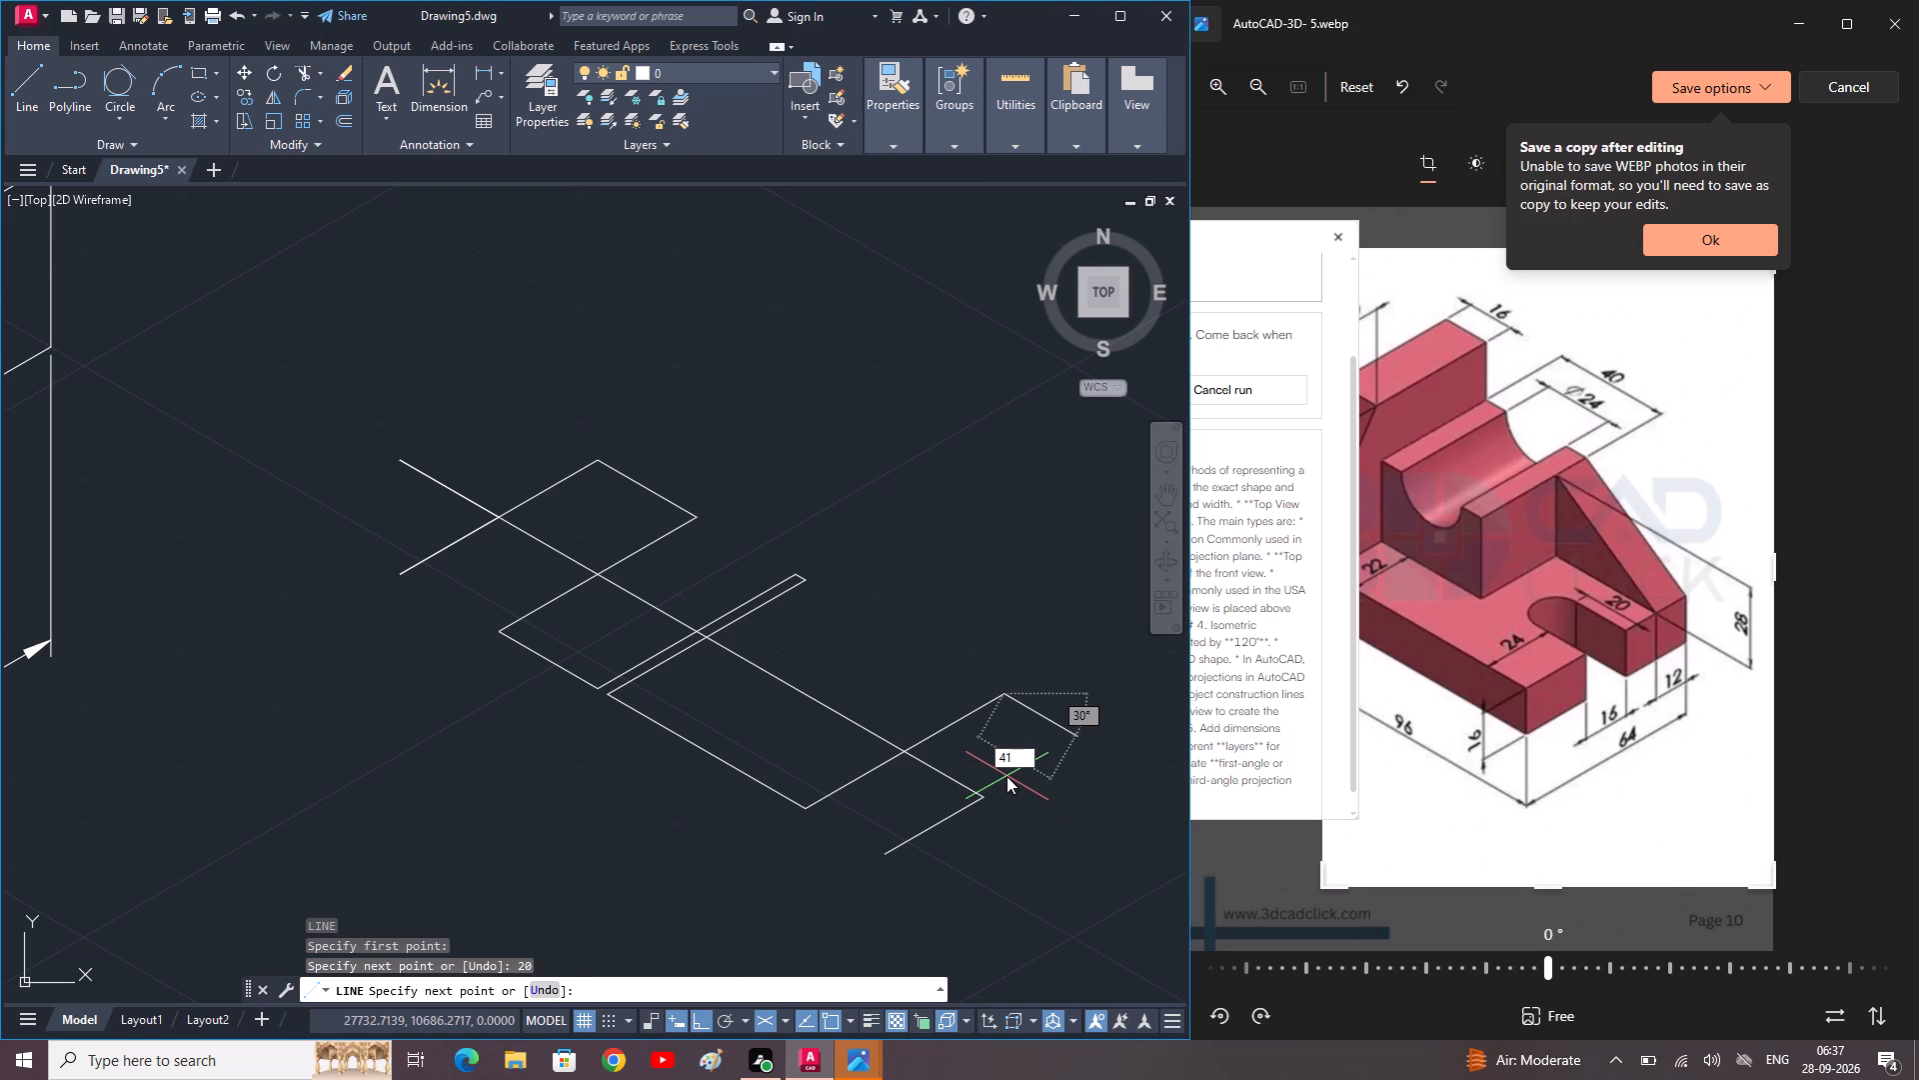
key(Return)
scroll(917, 762, down, 2)
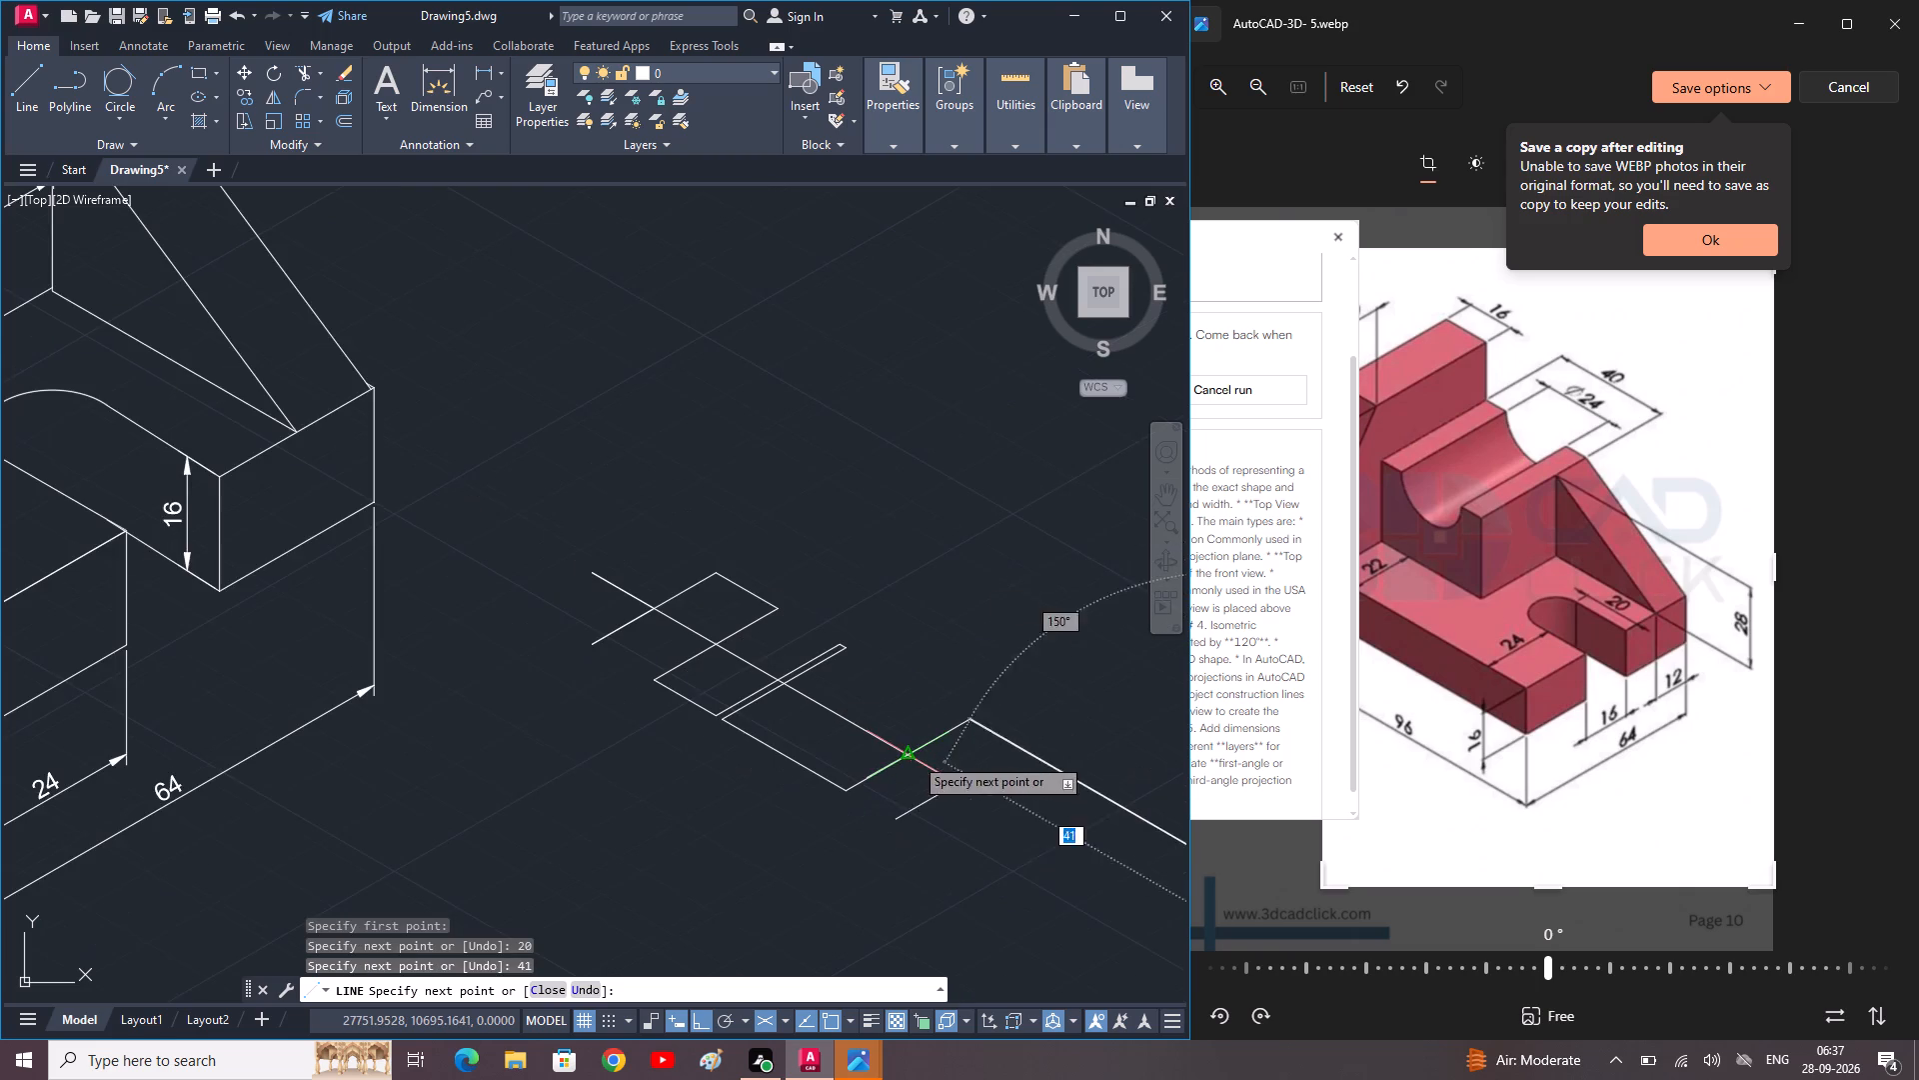
scroll(948, 796, down, 2)
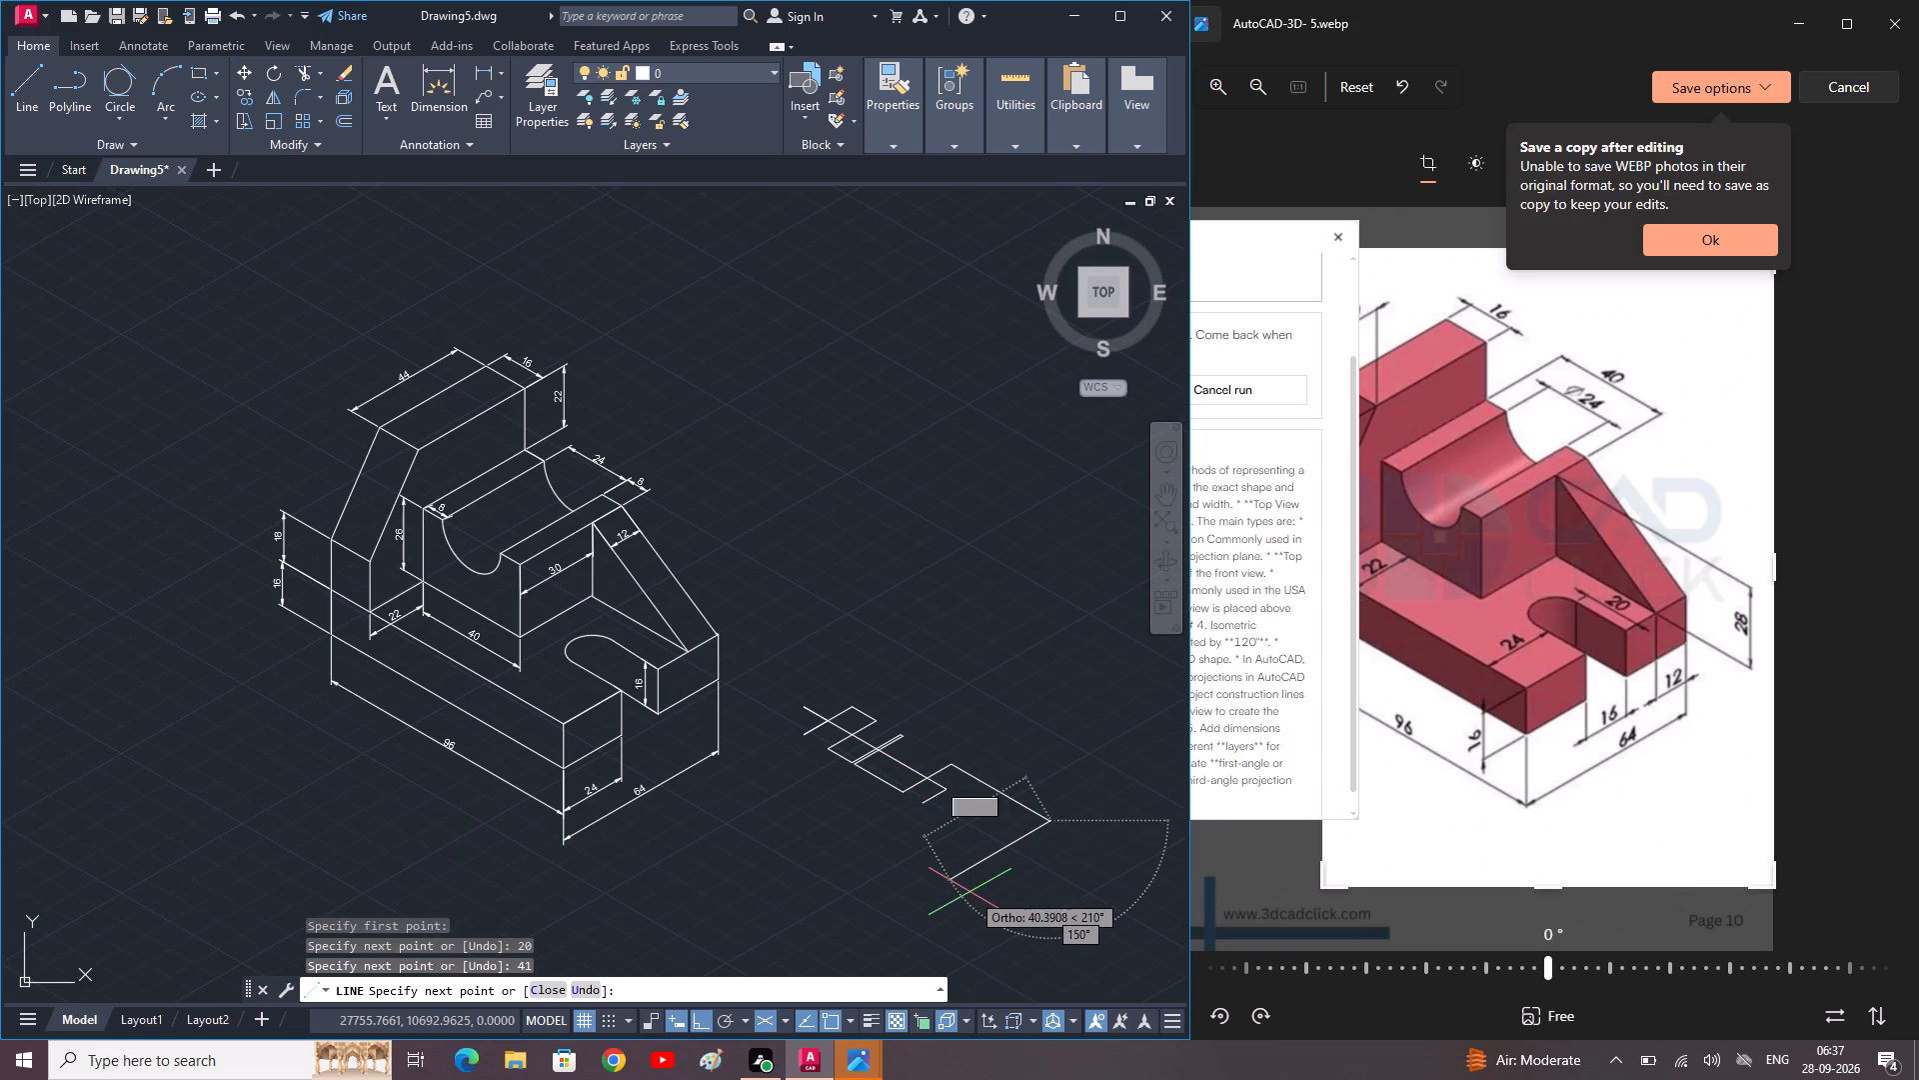
text(20)
key(Return)
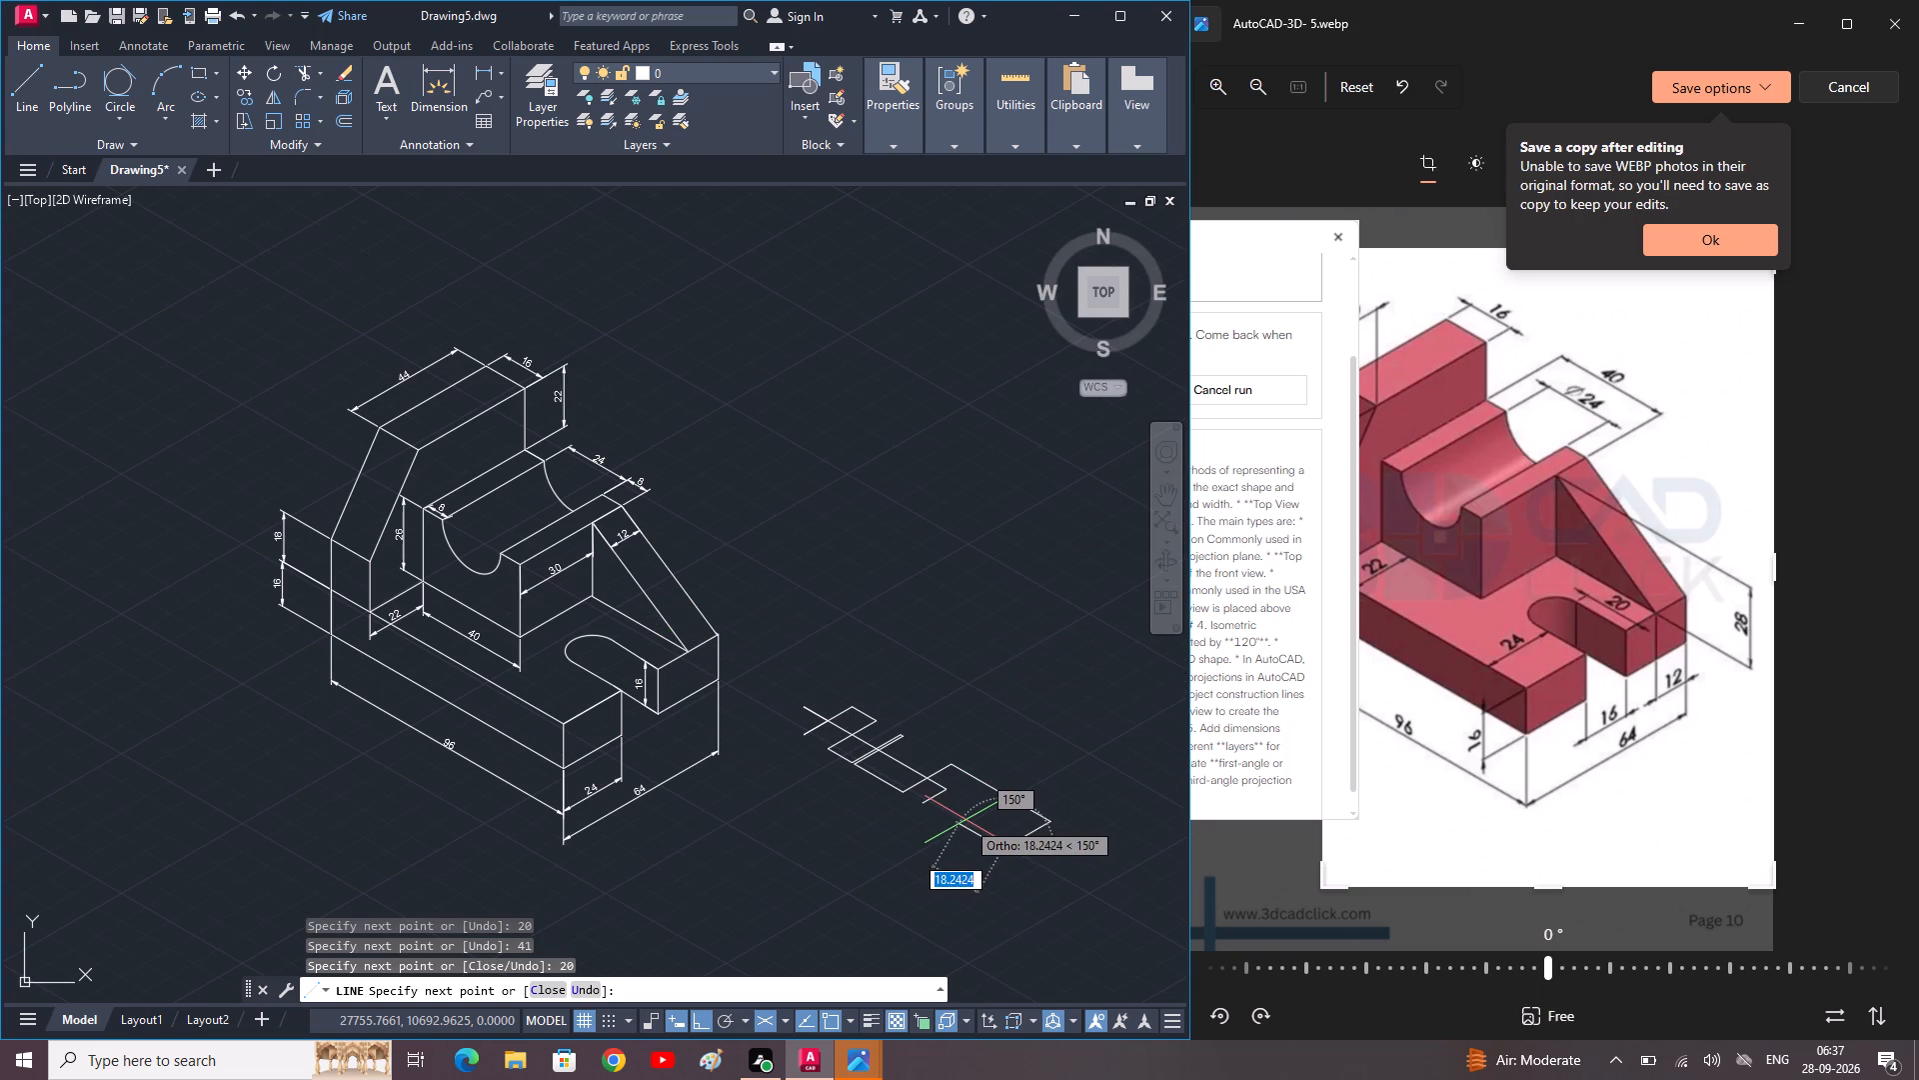
text(20)
key(Return)
Continue the line chain with freehand segments across the existing lines and out into the space above them.
click(1004, 738)
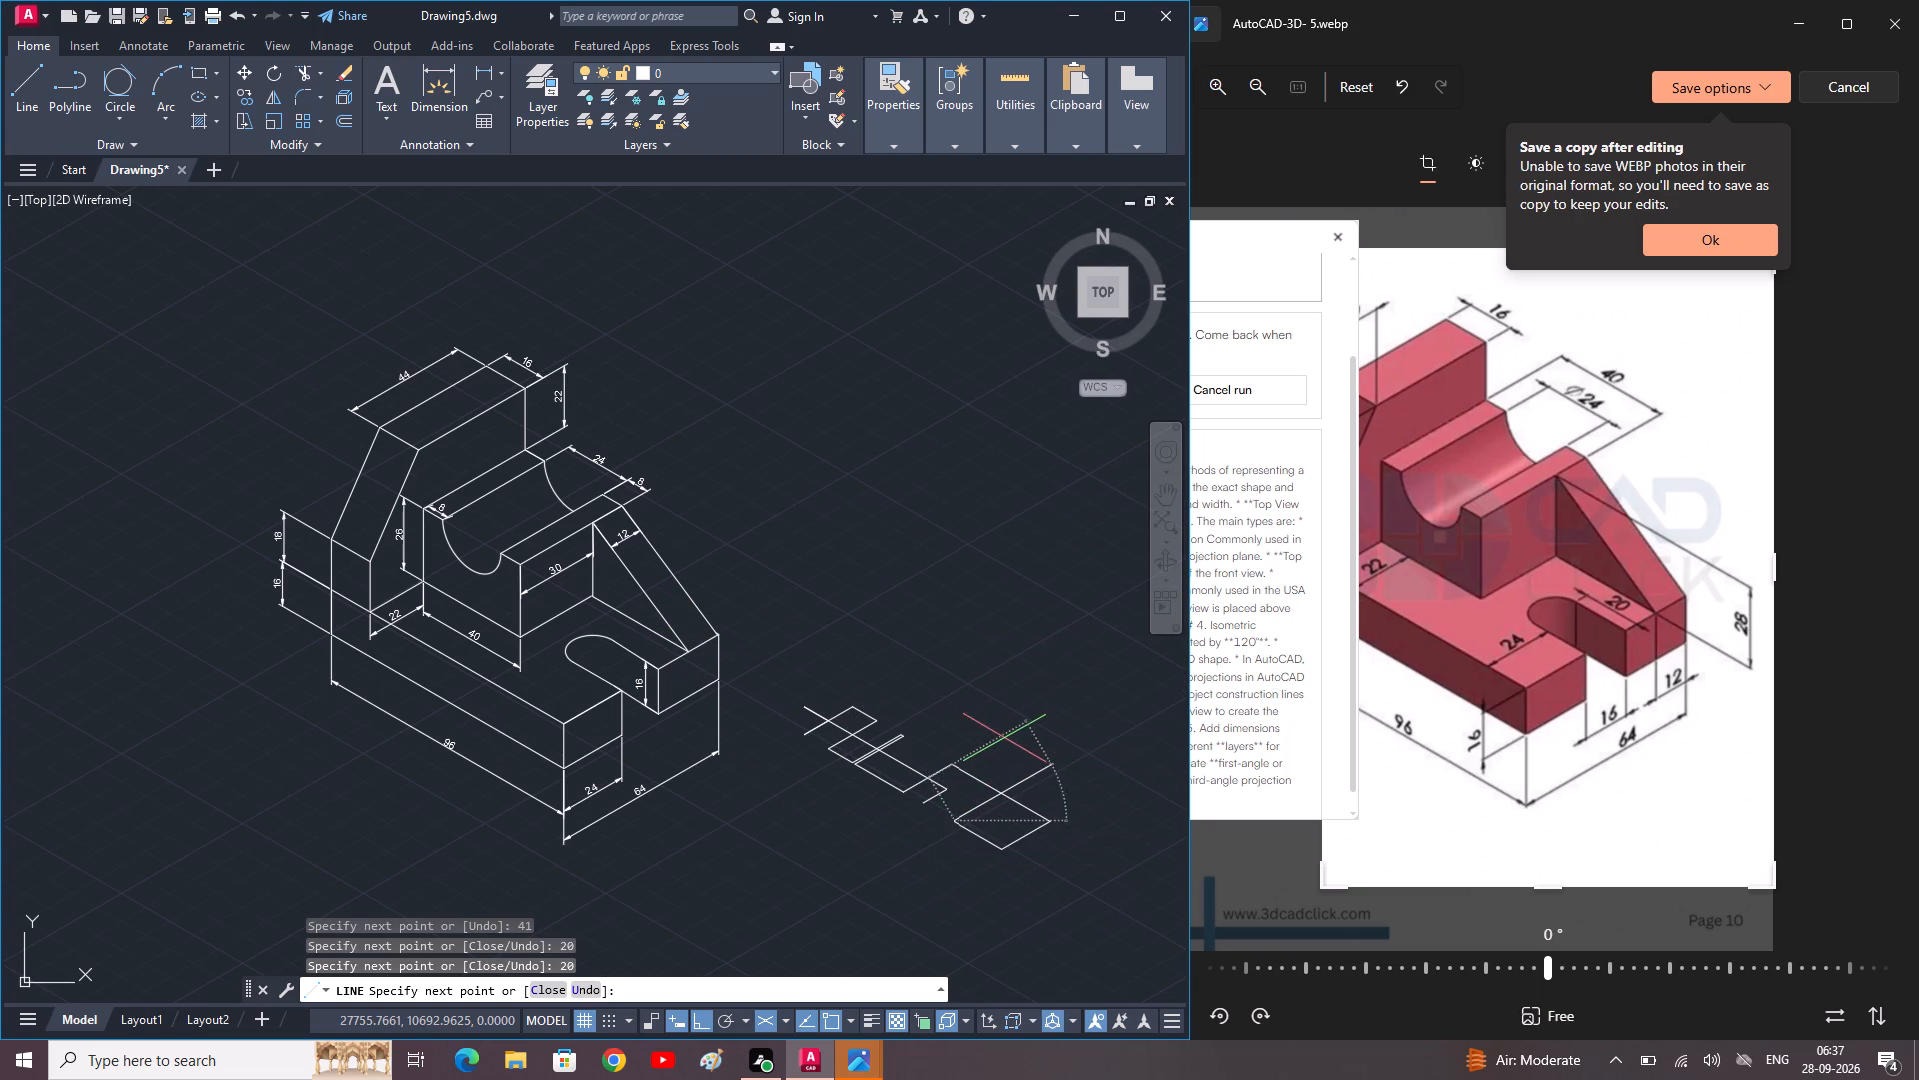
click(953, 693)
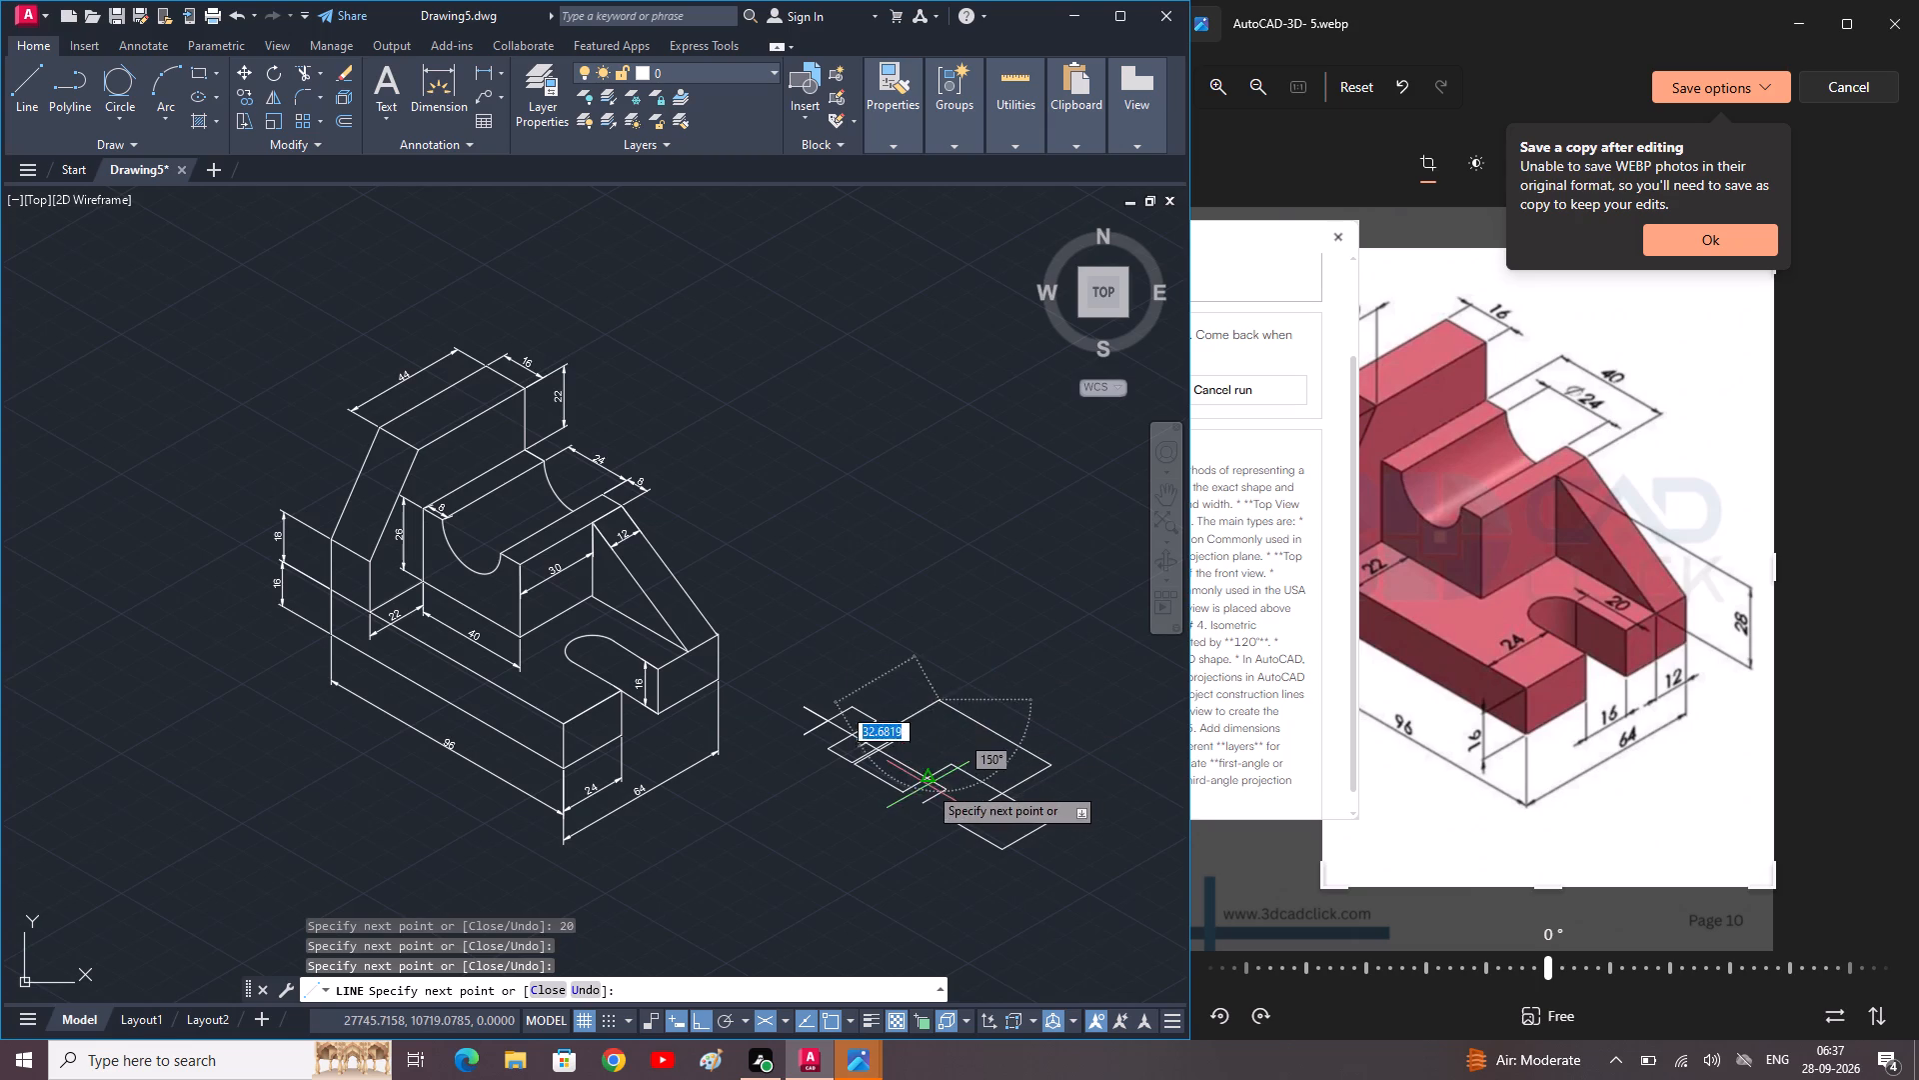
click(927, 786)
click(994, 743)
click(1007, 735)
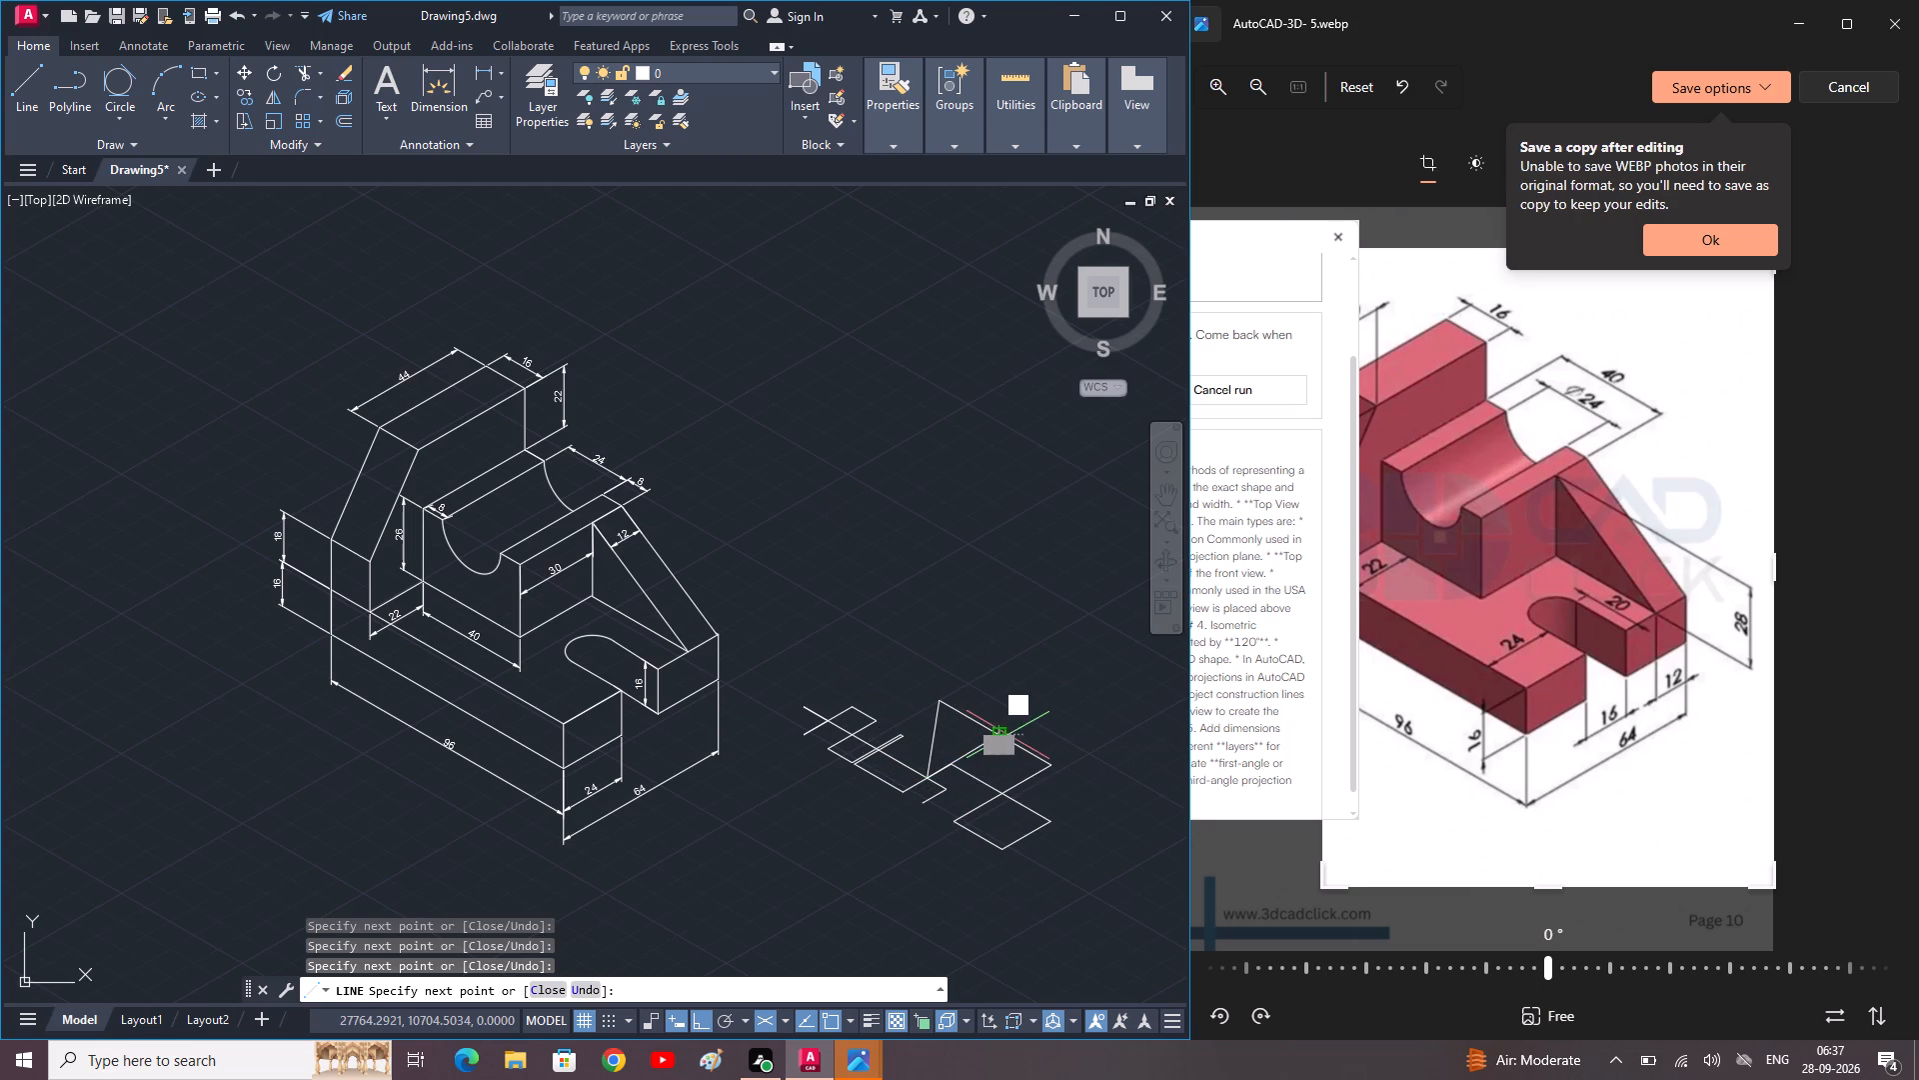
click(989, 636)
click(1039, 613)
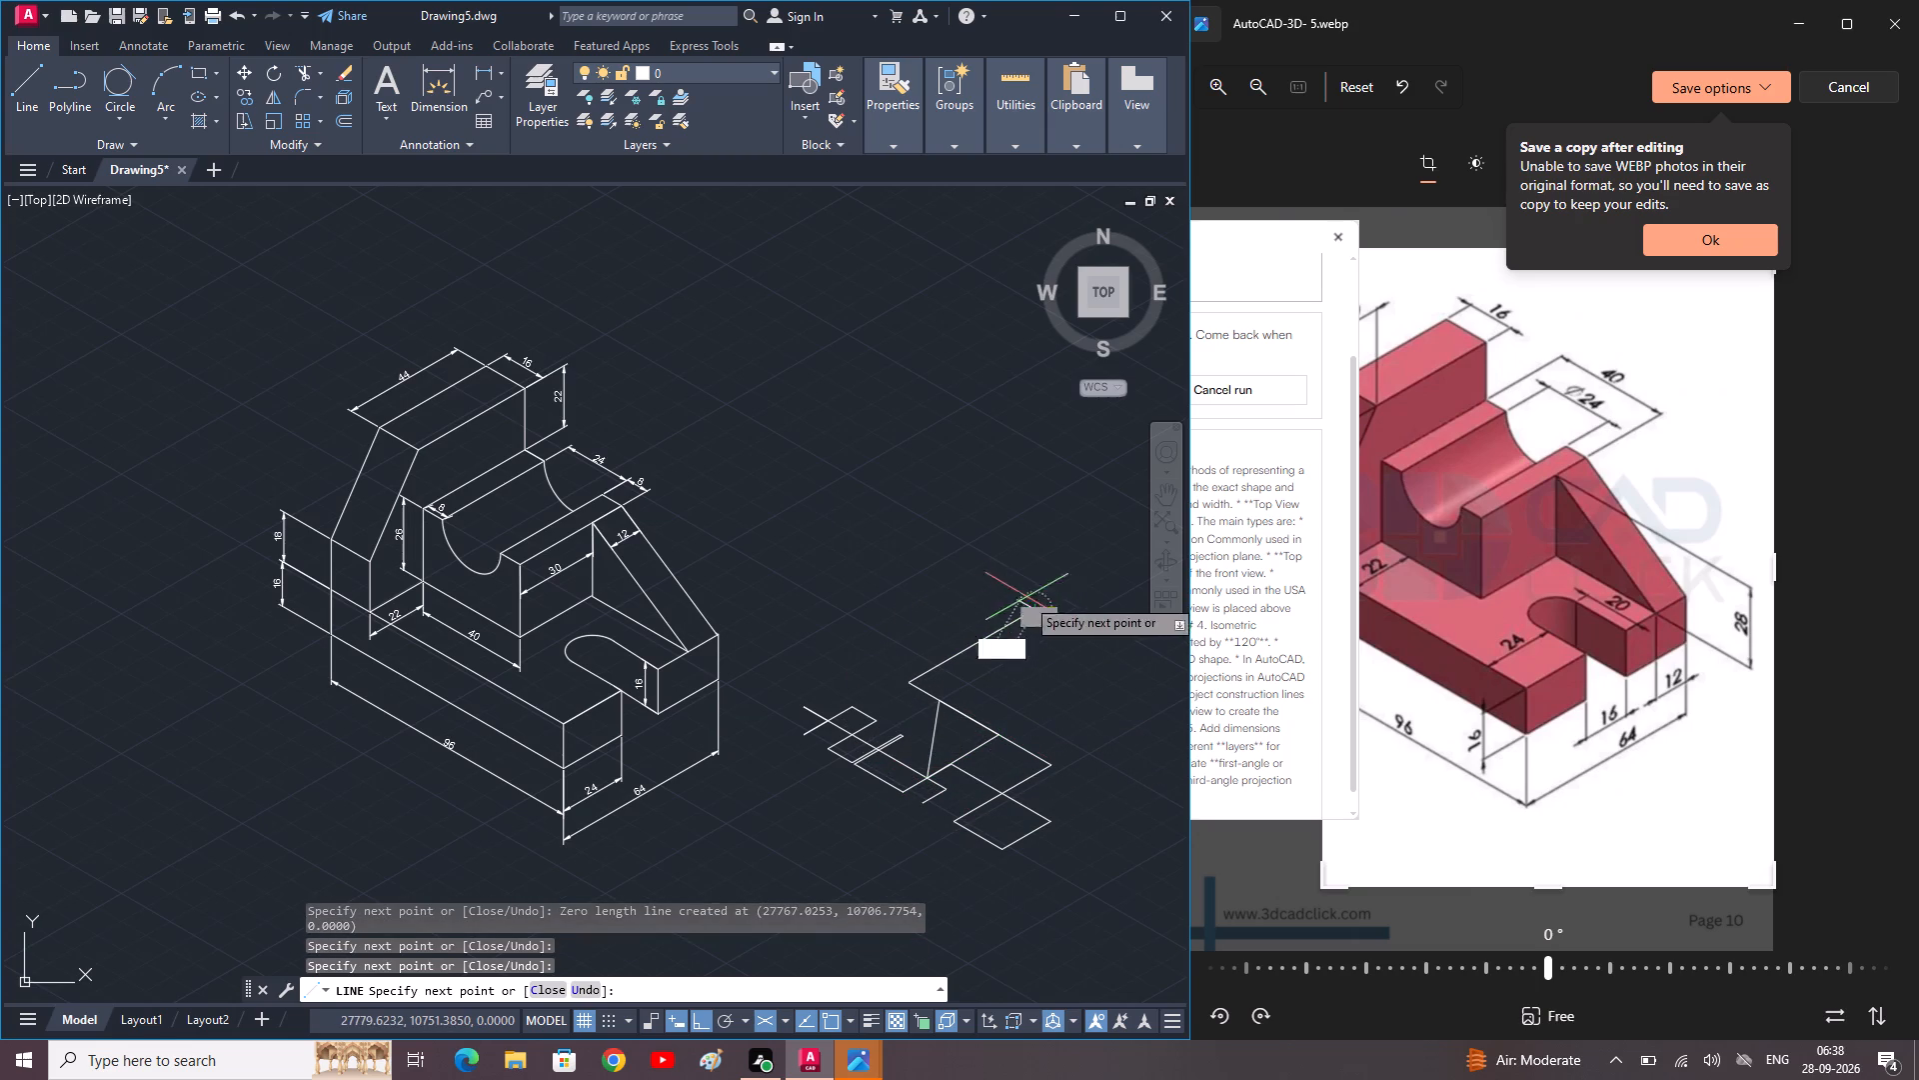
Add freehand zigzag segments to the chain, running back down toward the earlier isometric lines.
click(994, 568)
click(947, 575)
drag(962, 595, 970, 604)
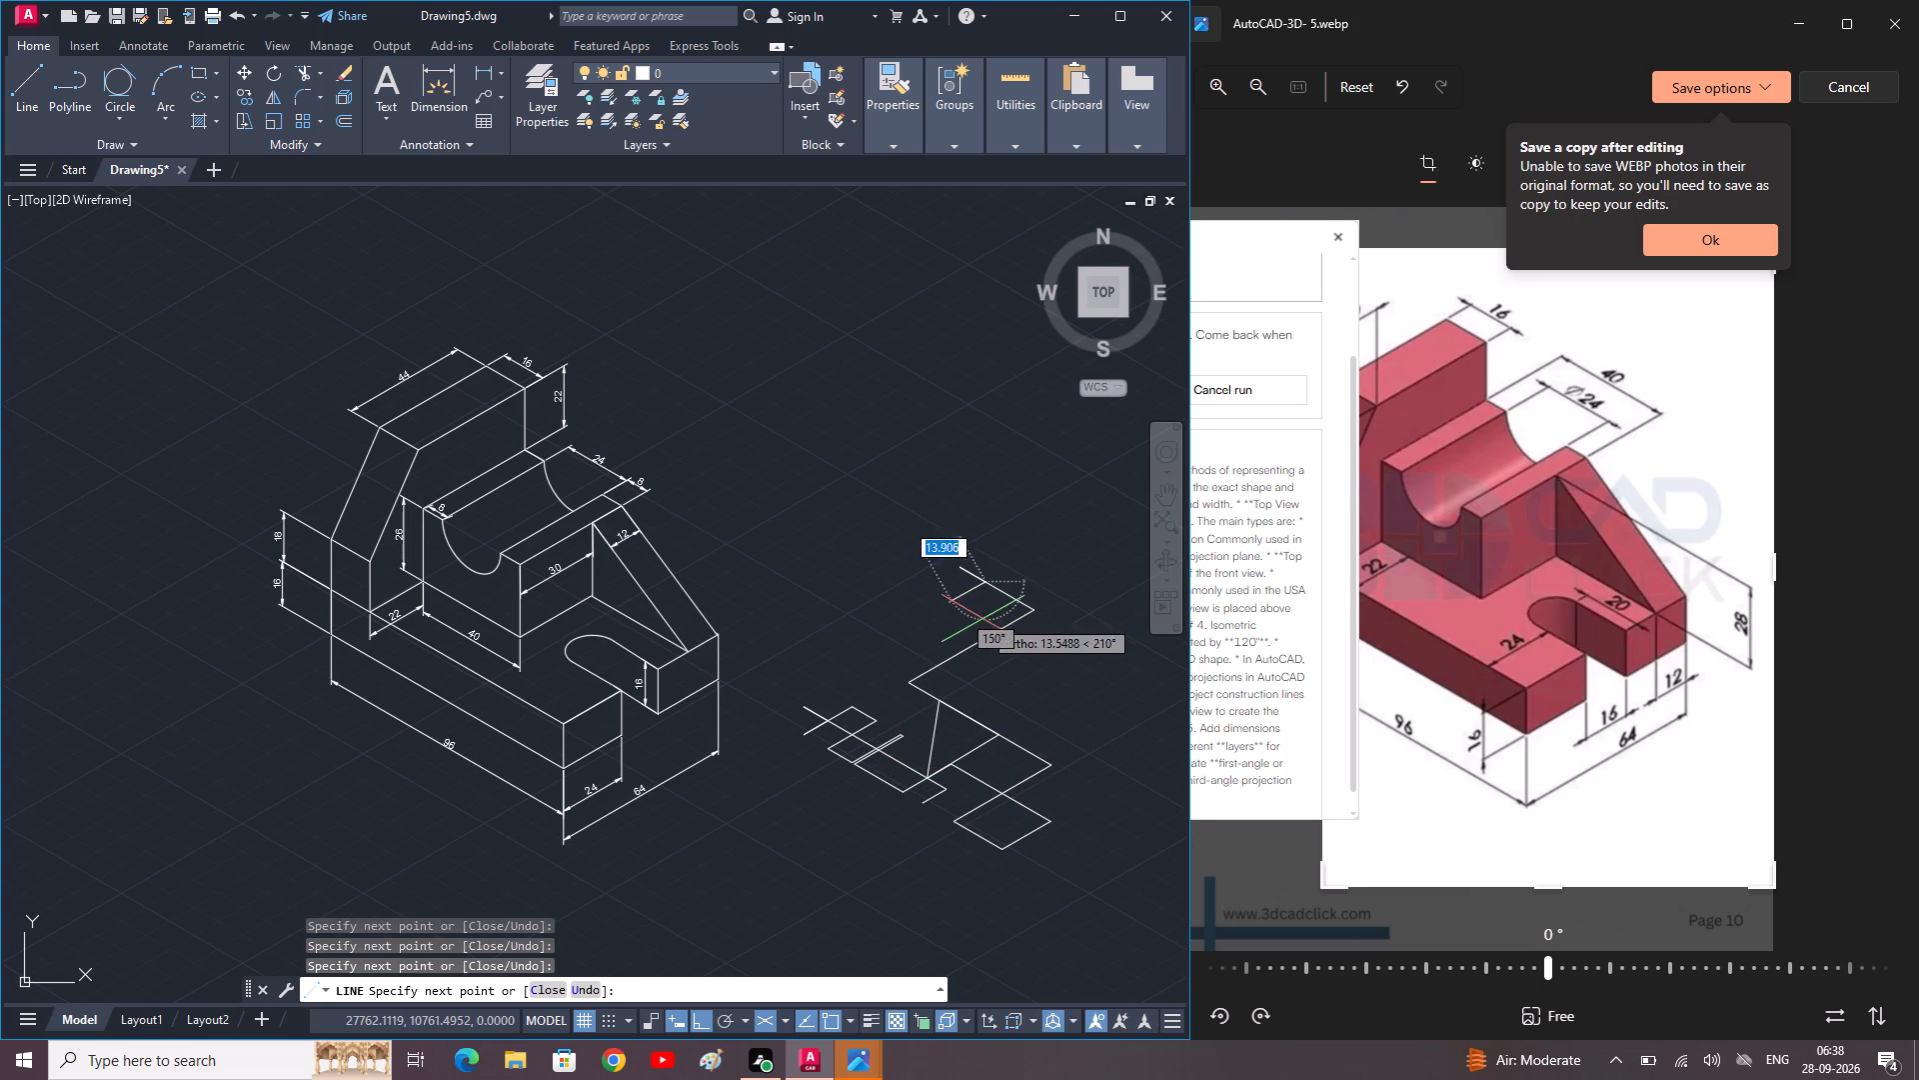
click(983, 619)
click(954, 628)
click(985, 652)
click(989, 657)
click(984, 664)
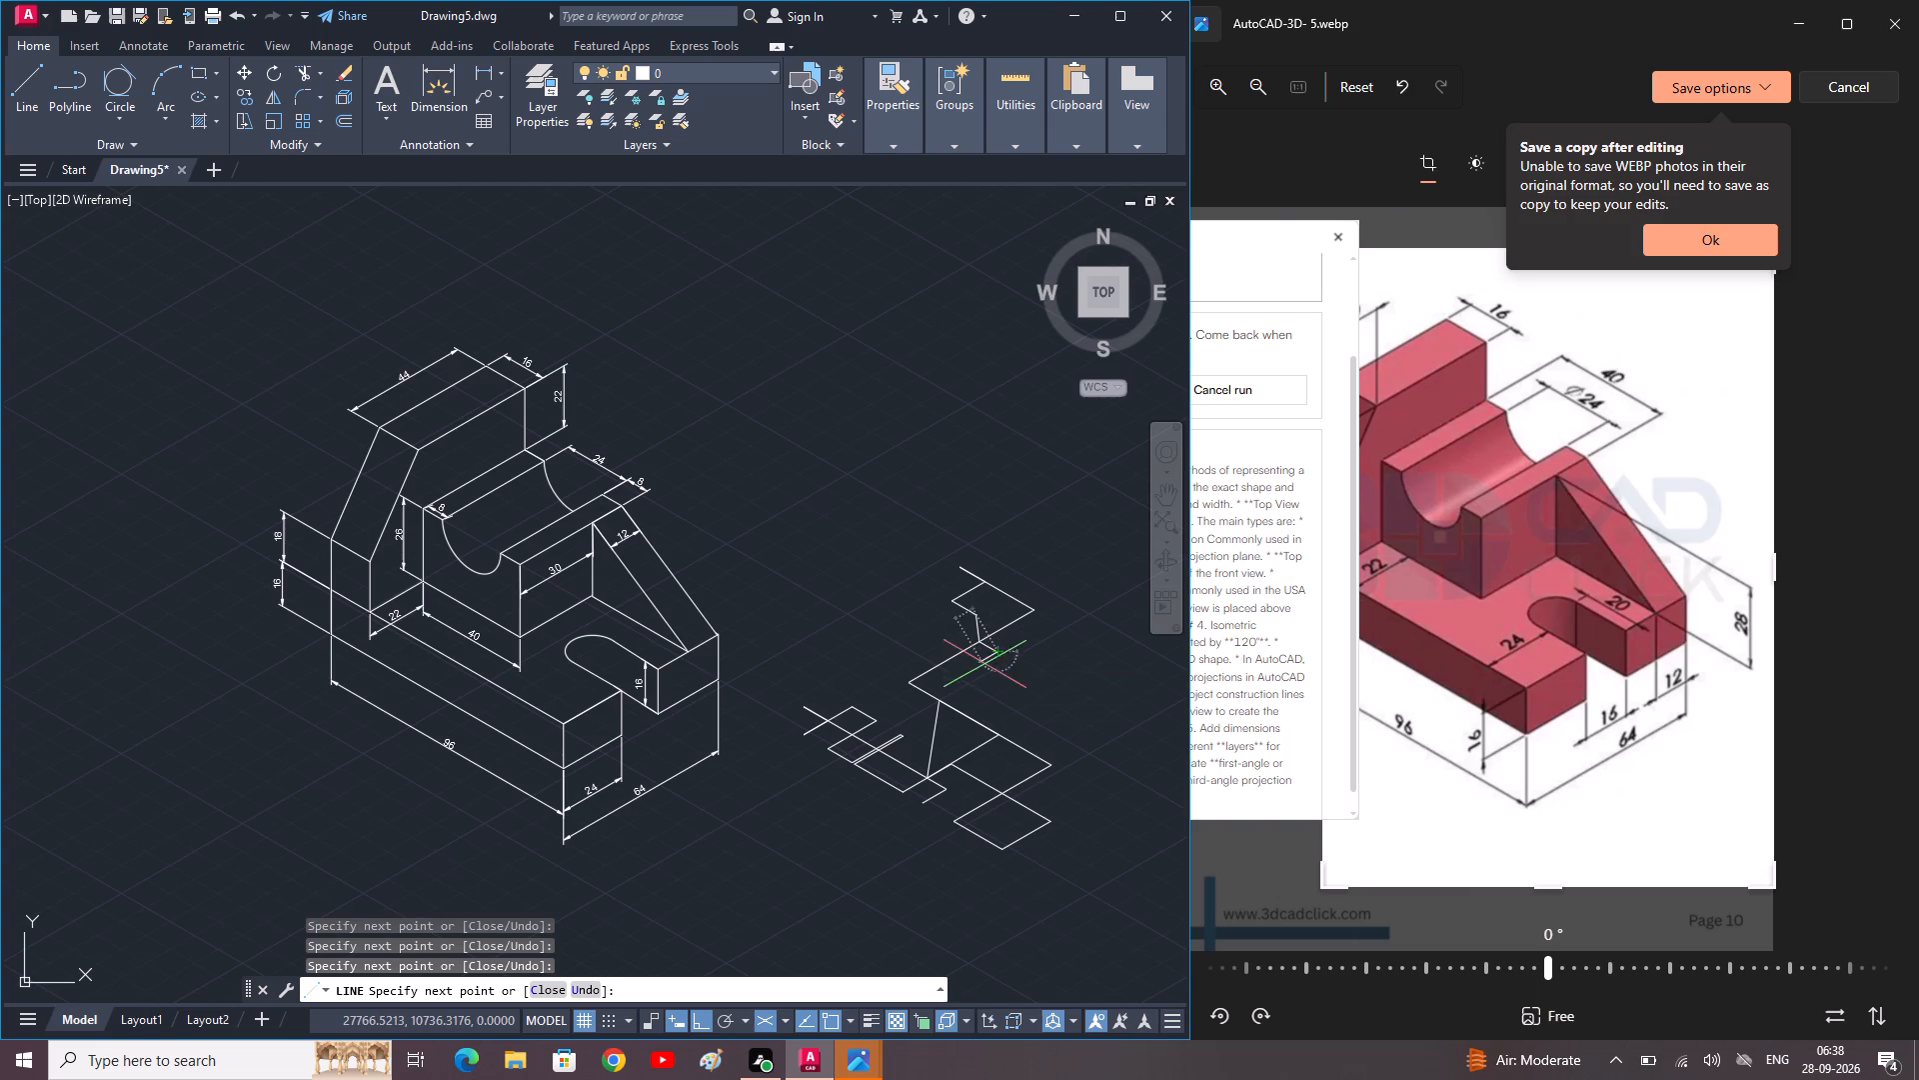
click(968, 676)
click(1003, 707)
click(1009, 710)
click(989, 735)
click(971, 739)
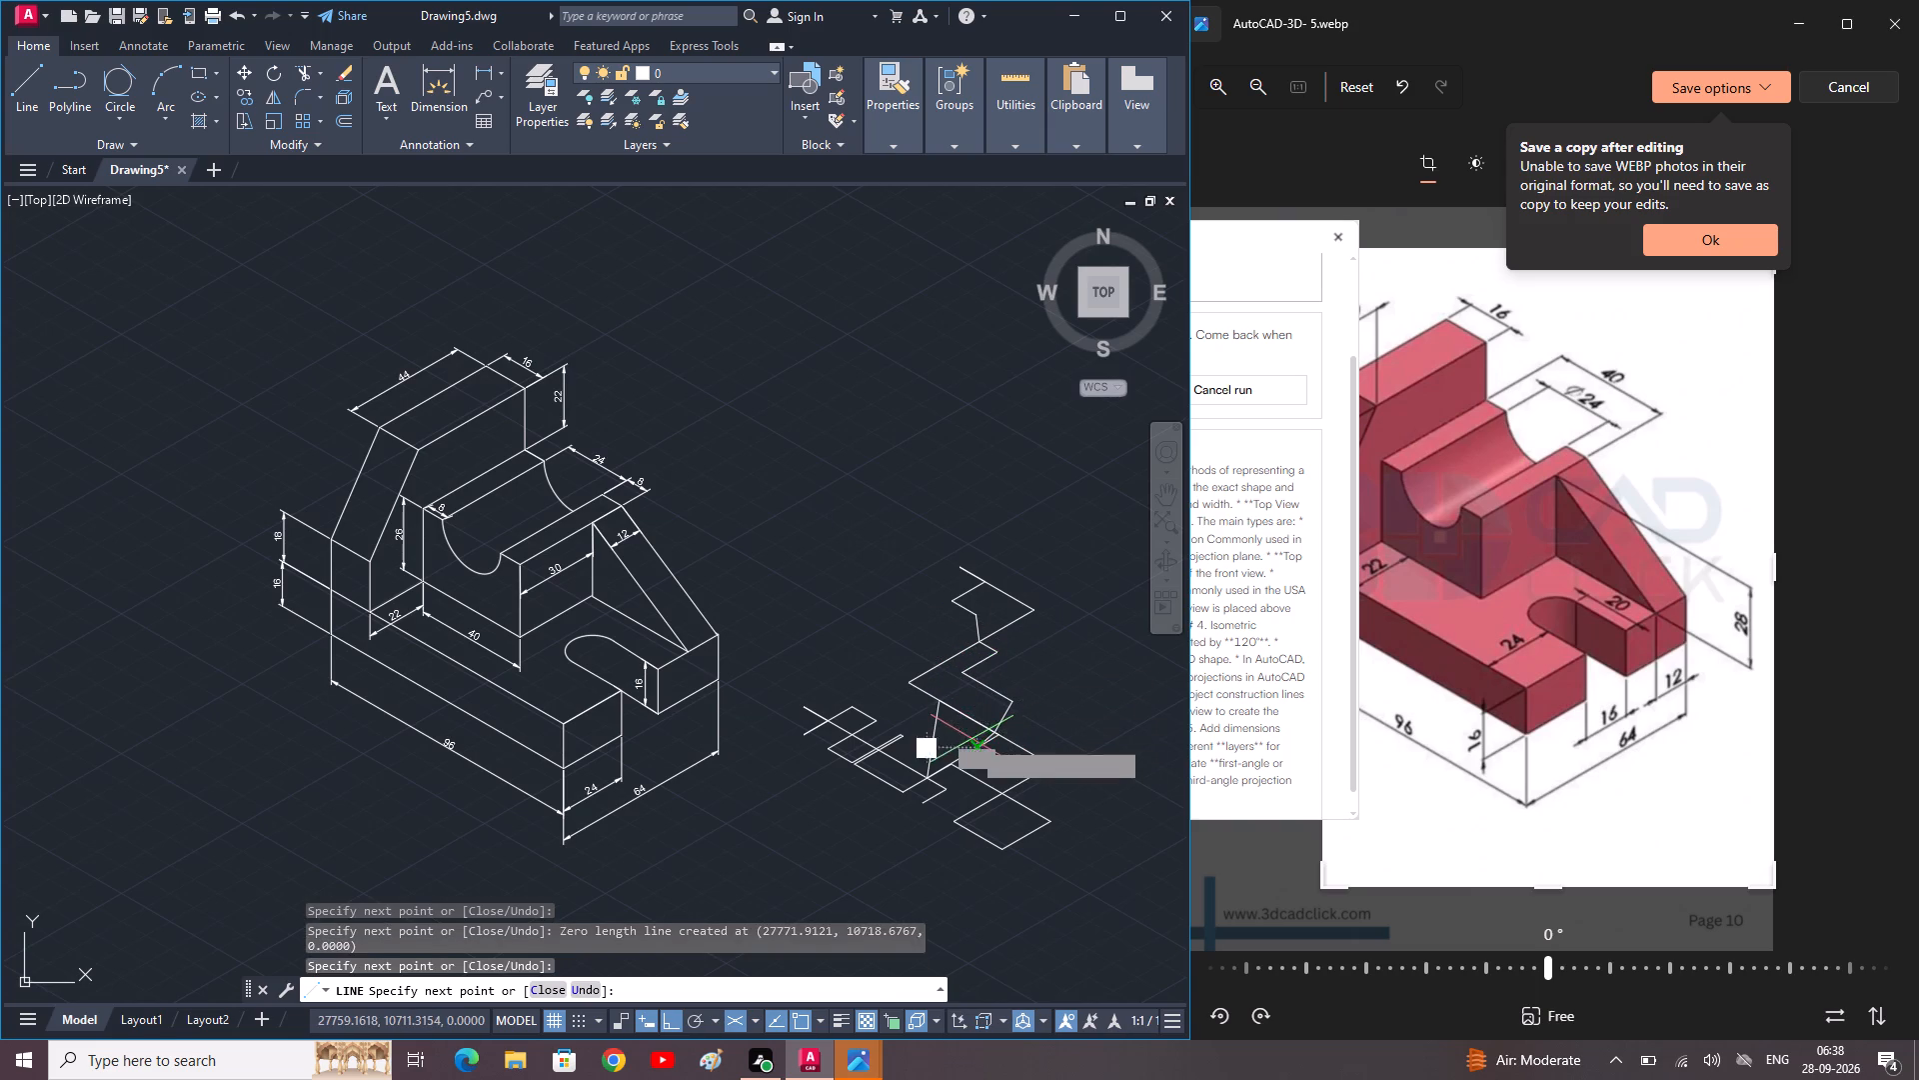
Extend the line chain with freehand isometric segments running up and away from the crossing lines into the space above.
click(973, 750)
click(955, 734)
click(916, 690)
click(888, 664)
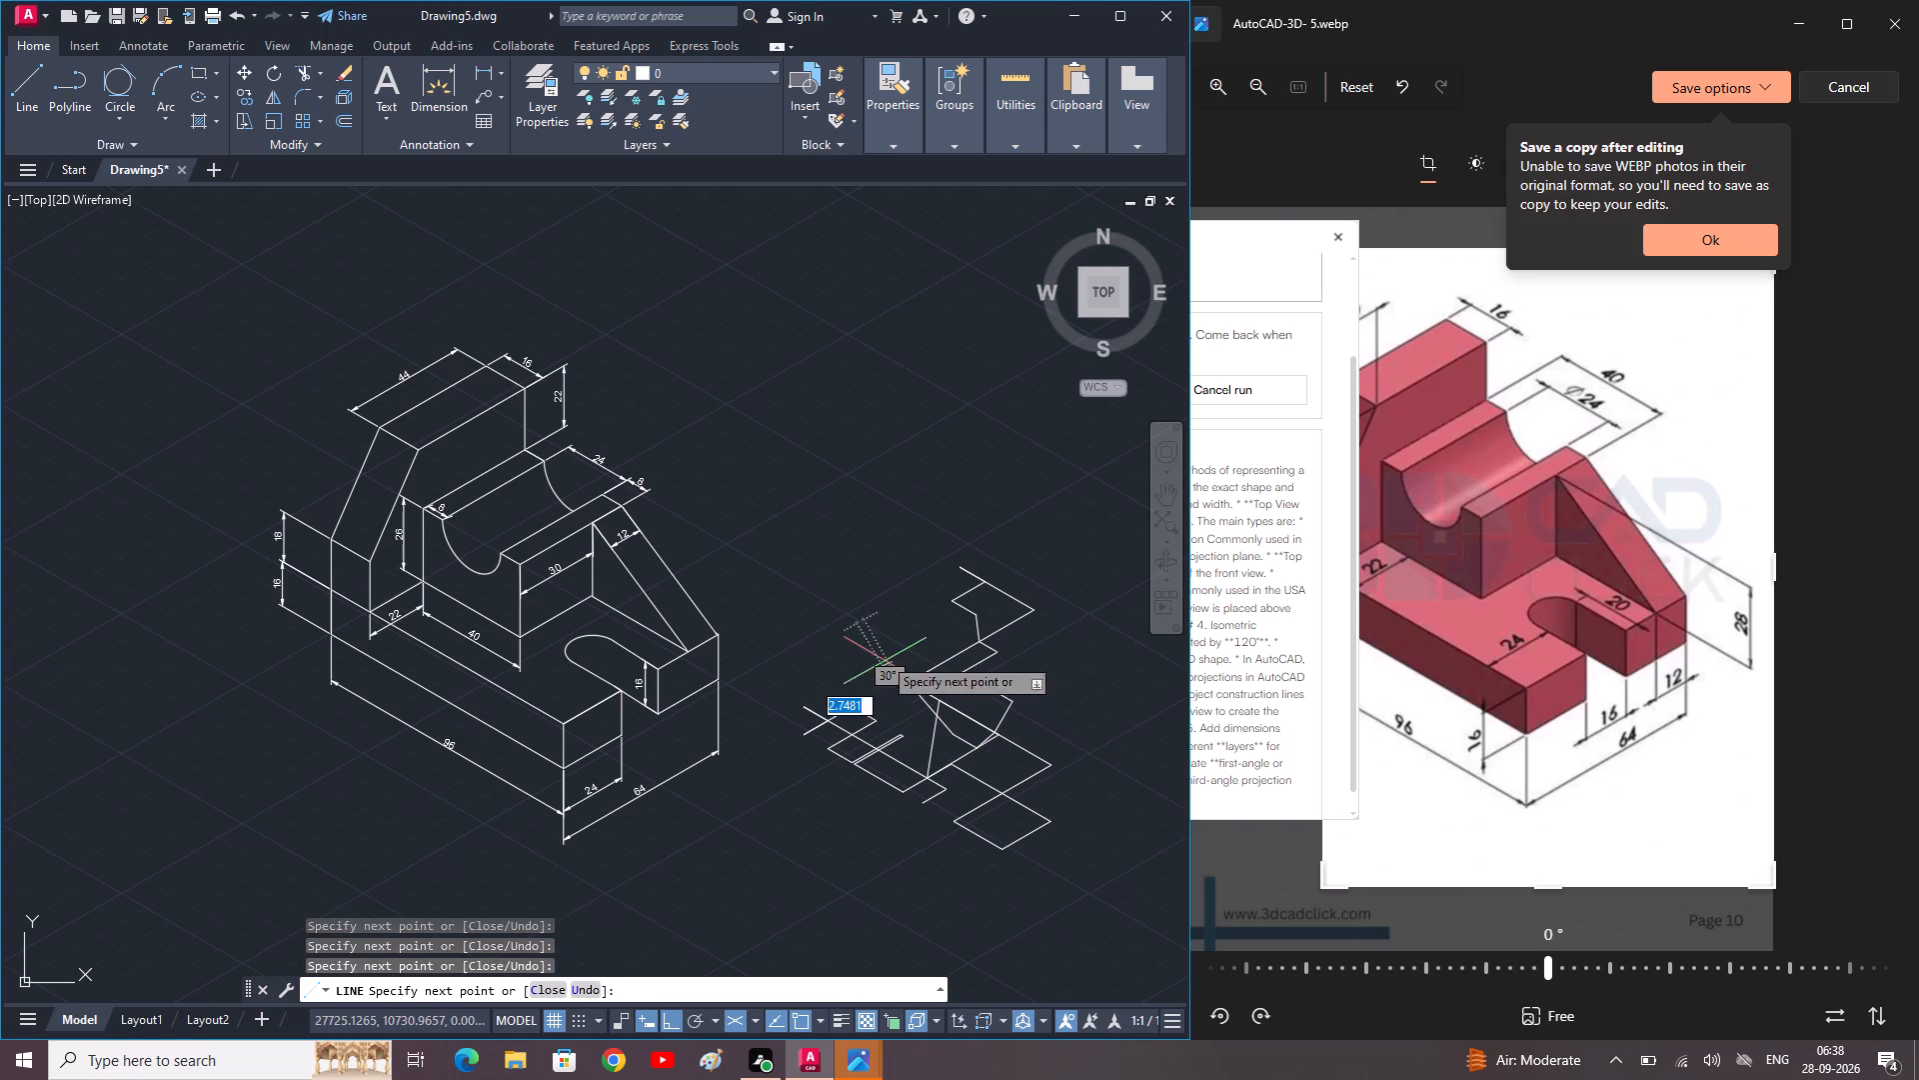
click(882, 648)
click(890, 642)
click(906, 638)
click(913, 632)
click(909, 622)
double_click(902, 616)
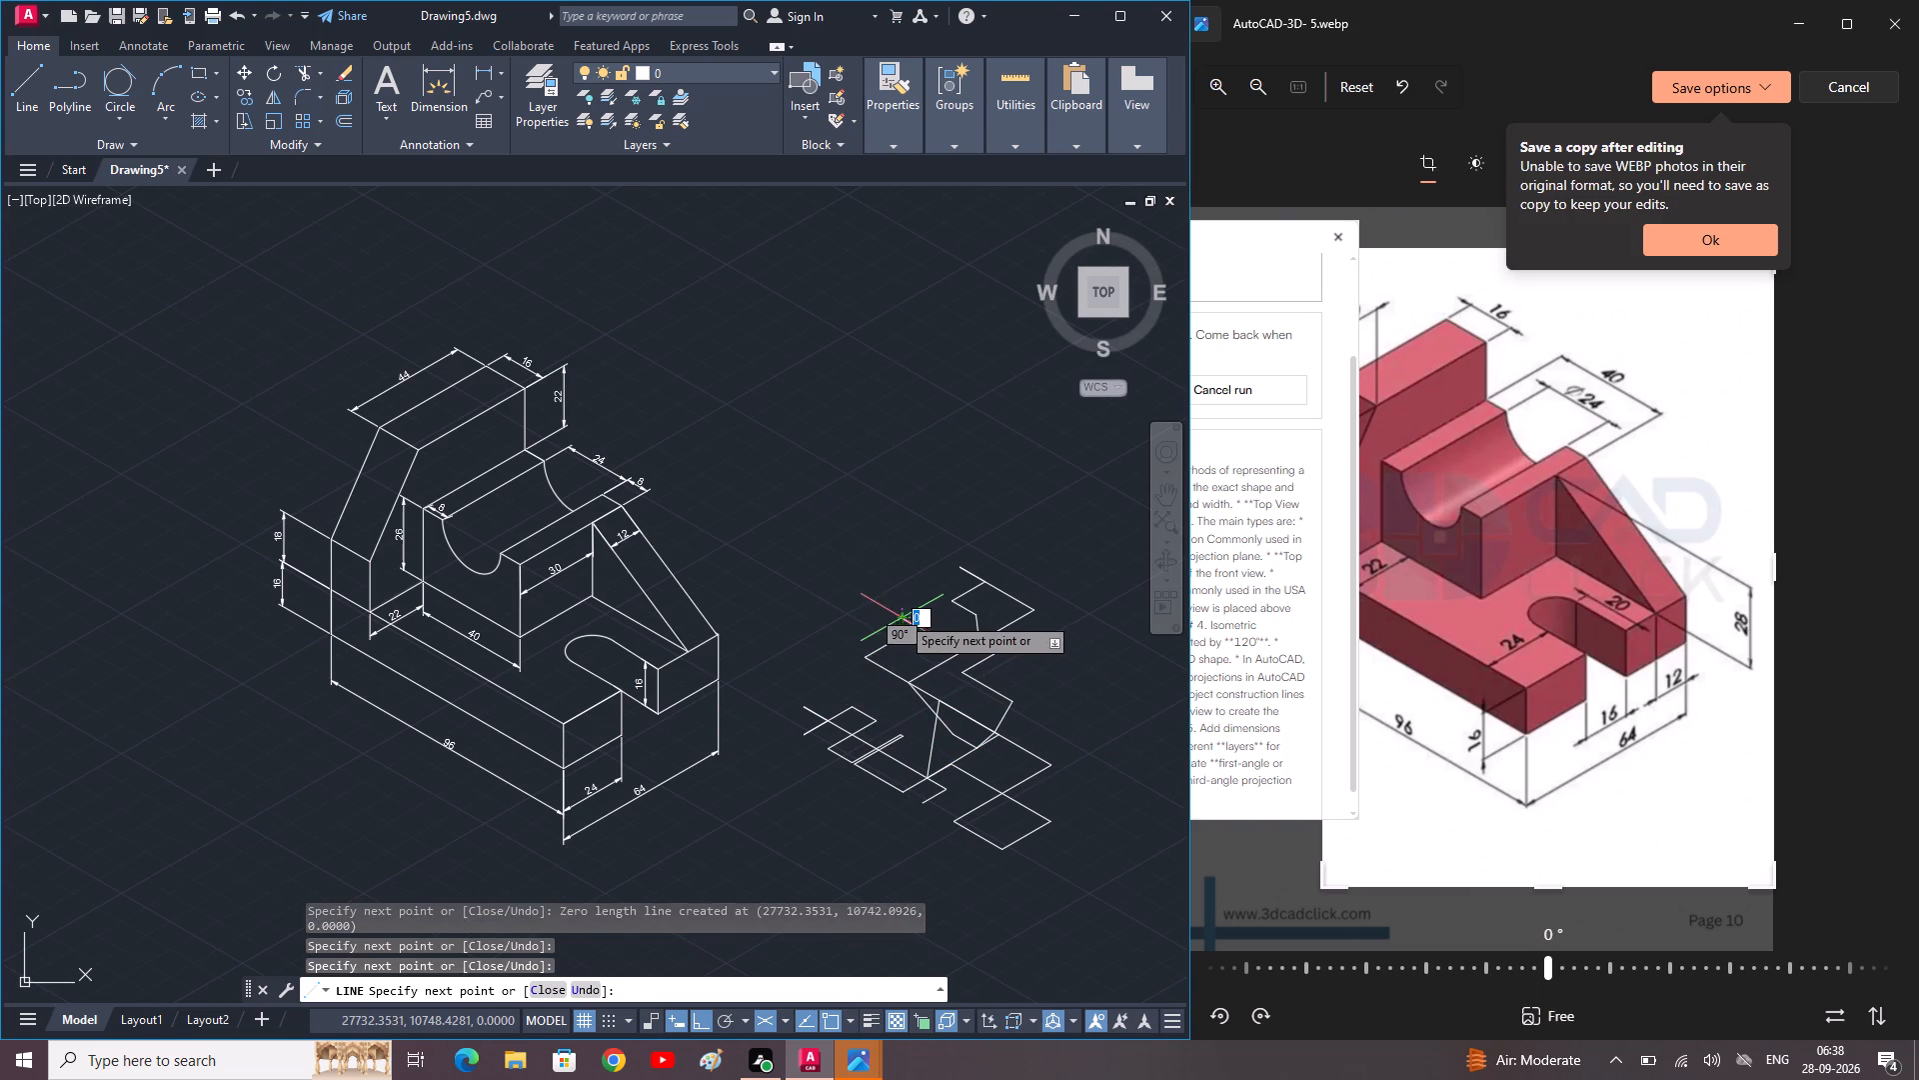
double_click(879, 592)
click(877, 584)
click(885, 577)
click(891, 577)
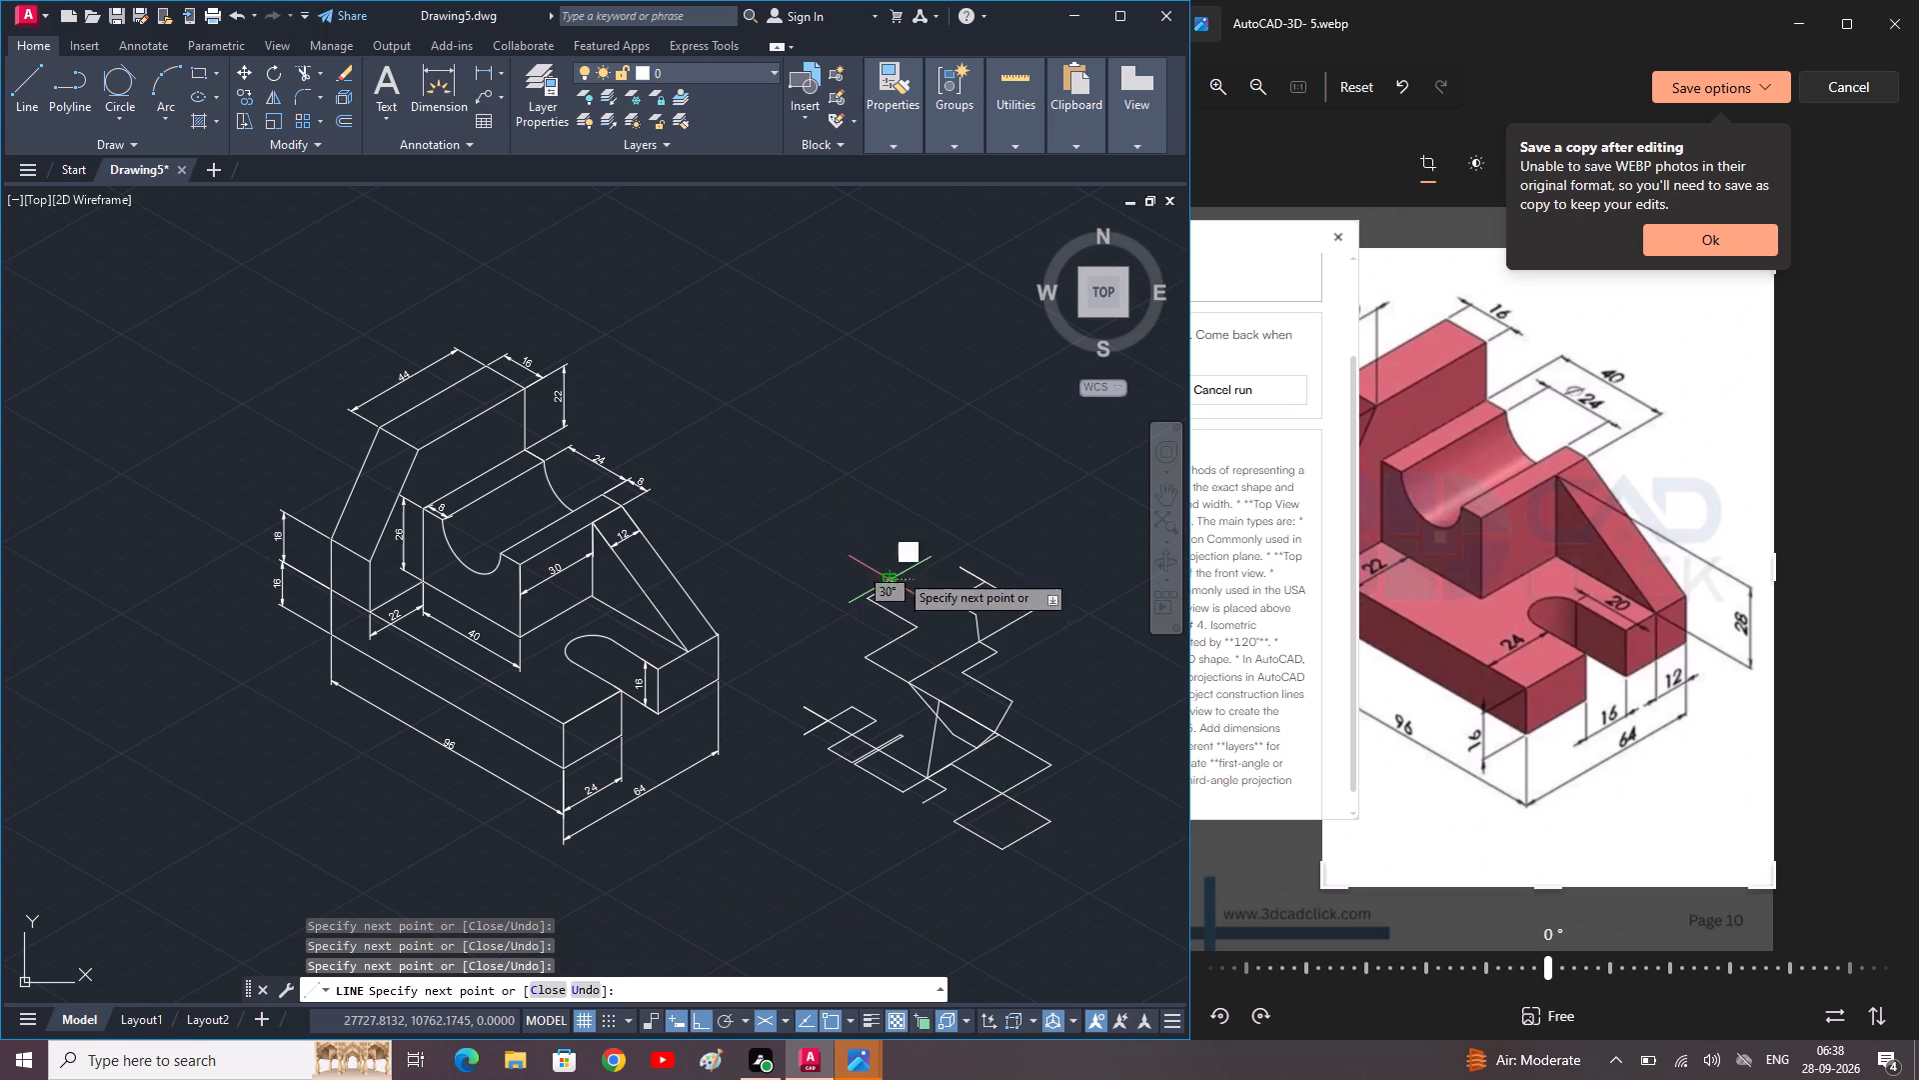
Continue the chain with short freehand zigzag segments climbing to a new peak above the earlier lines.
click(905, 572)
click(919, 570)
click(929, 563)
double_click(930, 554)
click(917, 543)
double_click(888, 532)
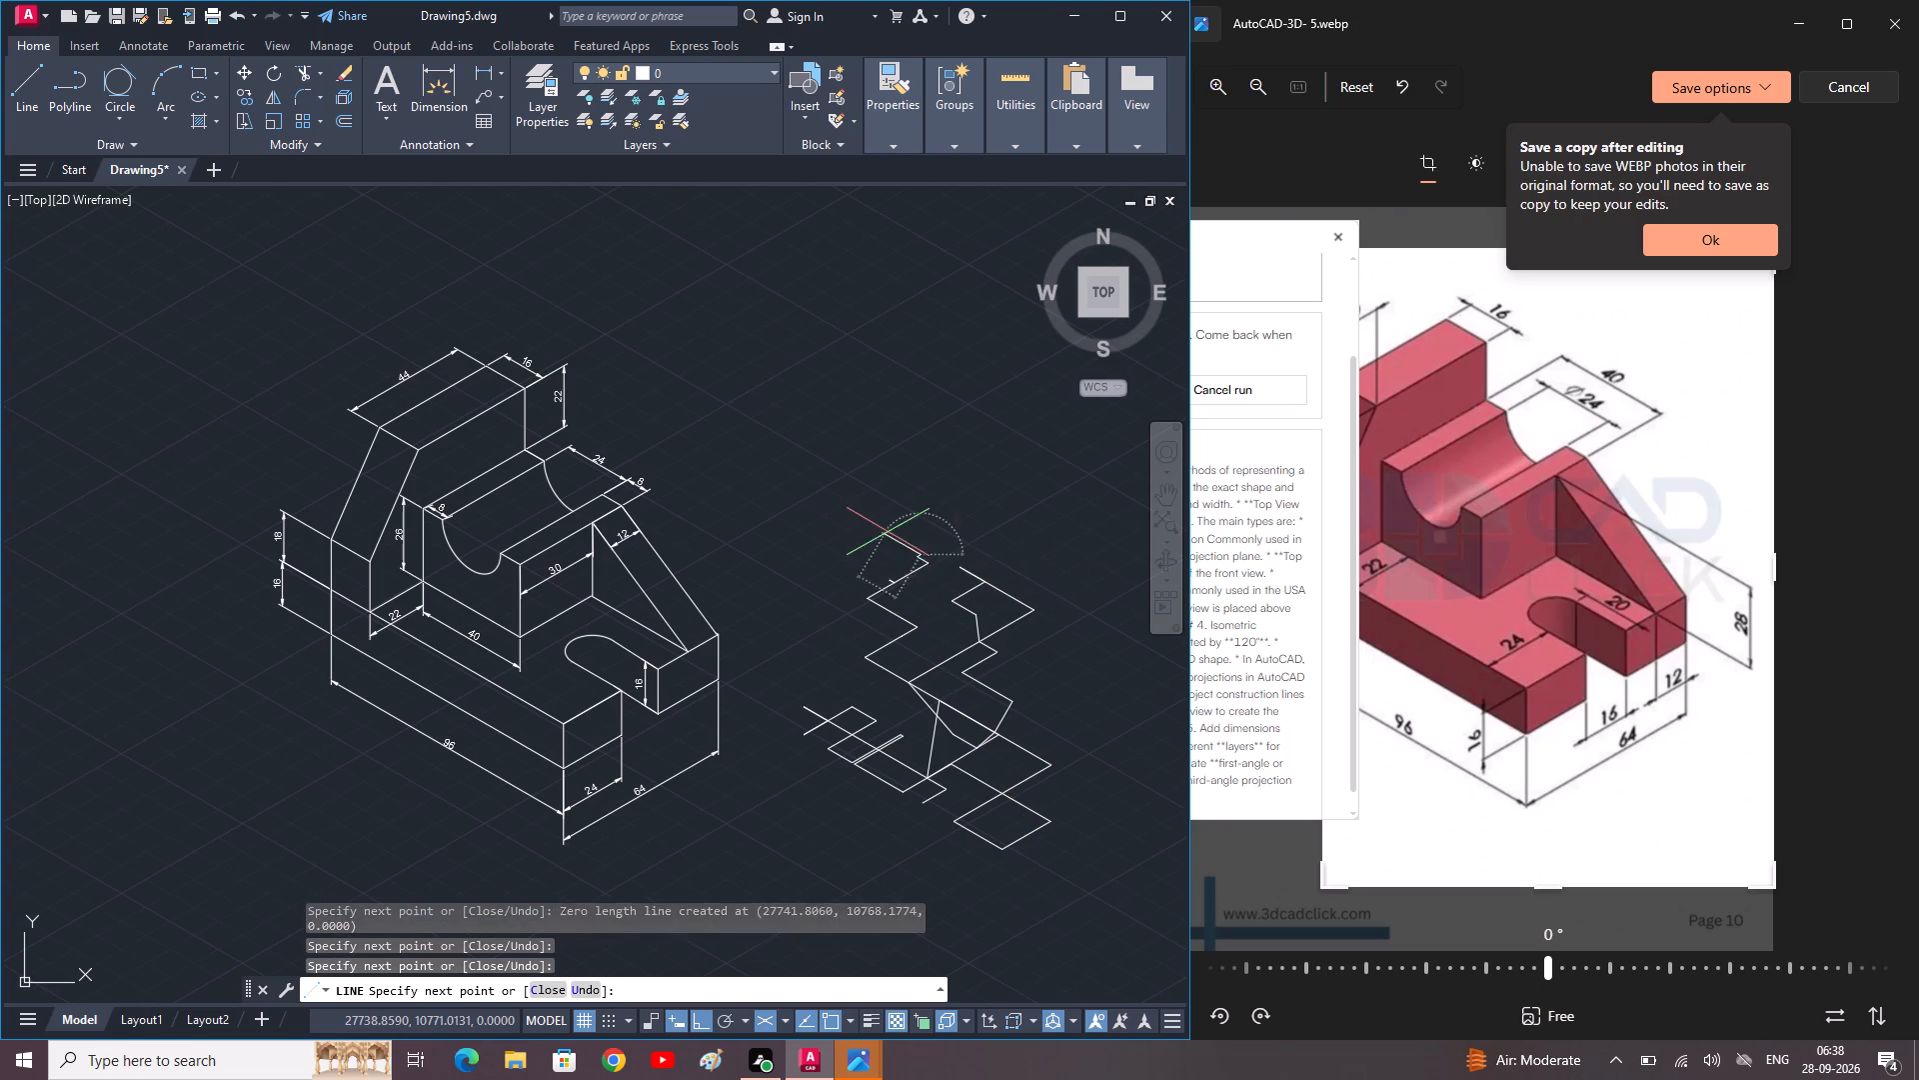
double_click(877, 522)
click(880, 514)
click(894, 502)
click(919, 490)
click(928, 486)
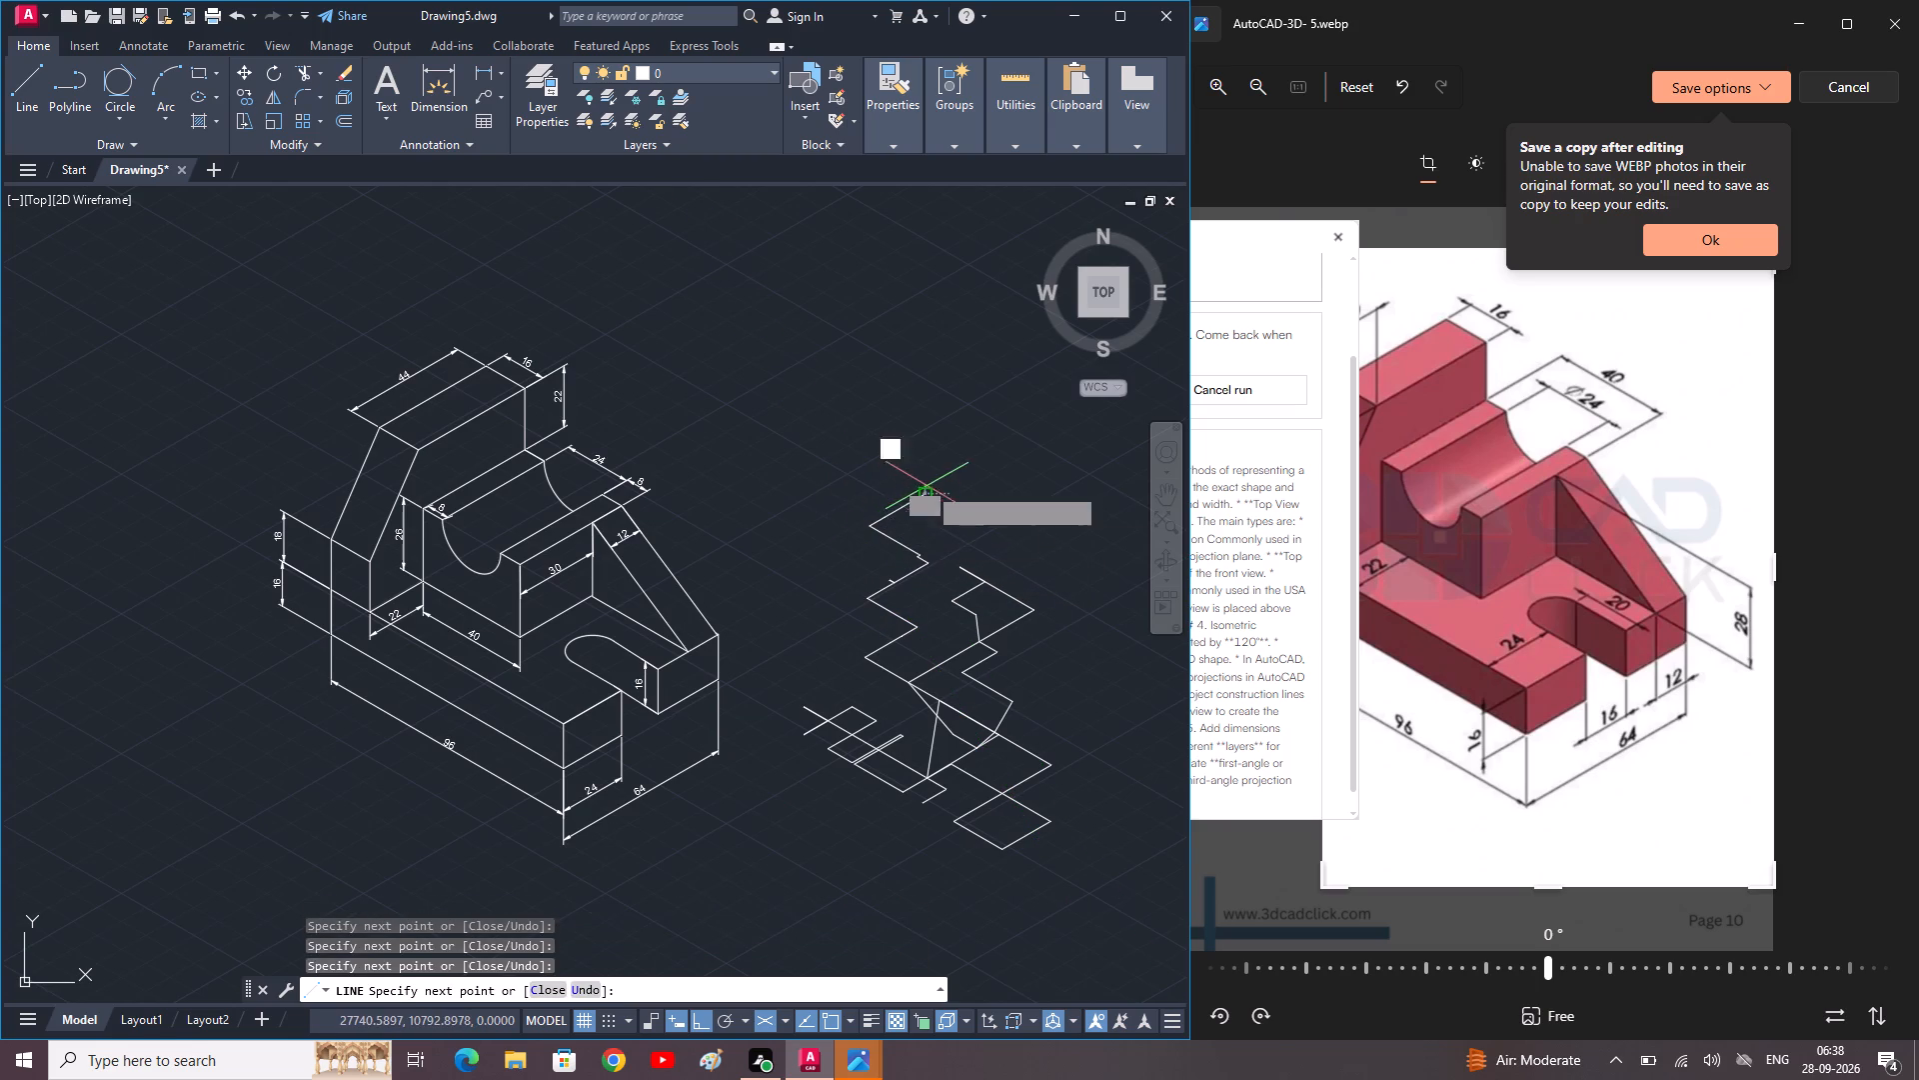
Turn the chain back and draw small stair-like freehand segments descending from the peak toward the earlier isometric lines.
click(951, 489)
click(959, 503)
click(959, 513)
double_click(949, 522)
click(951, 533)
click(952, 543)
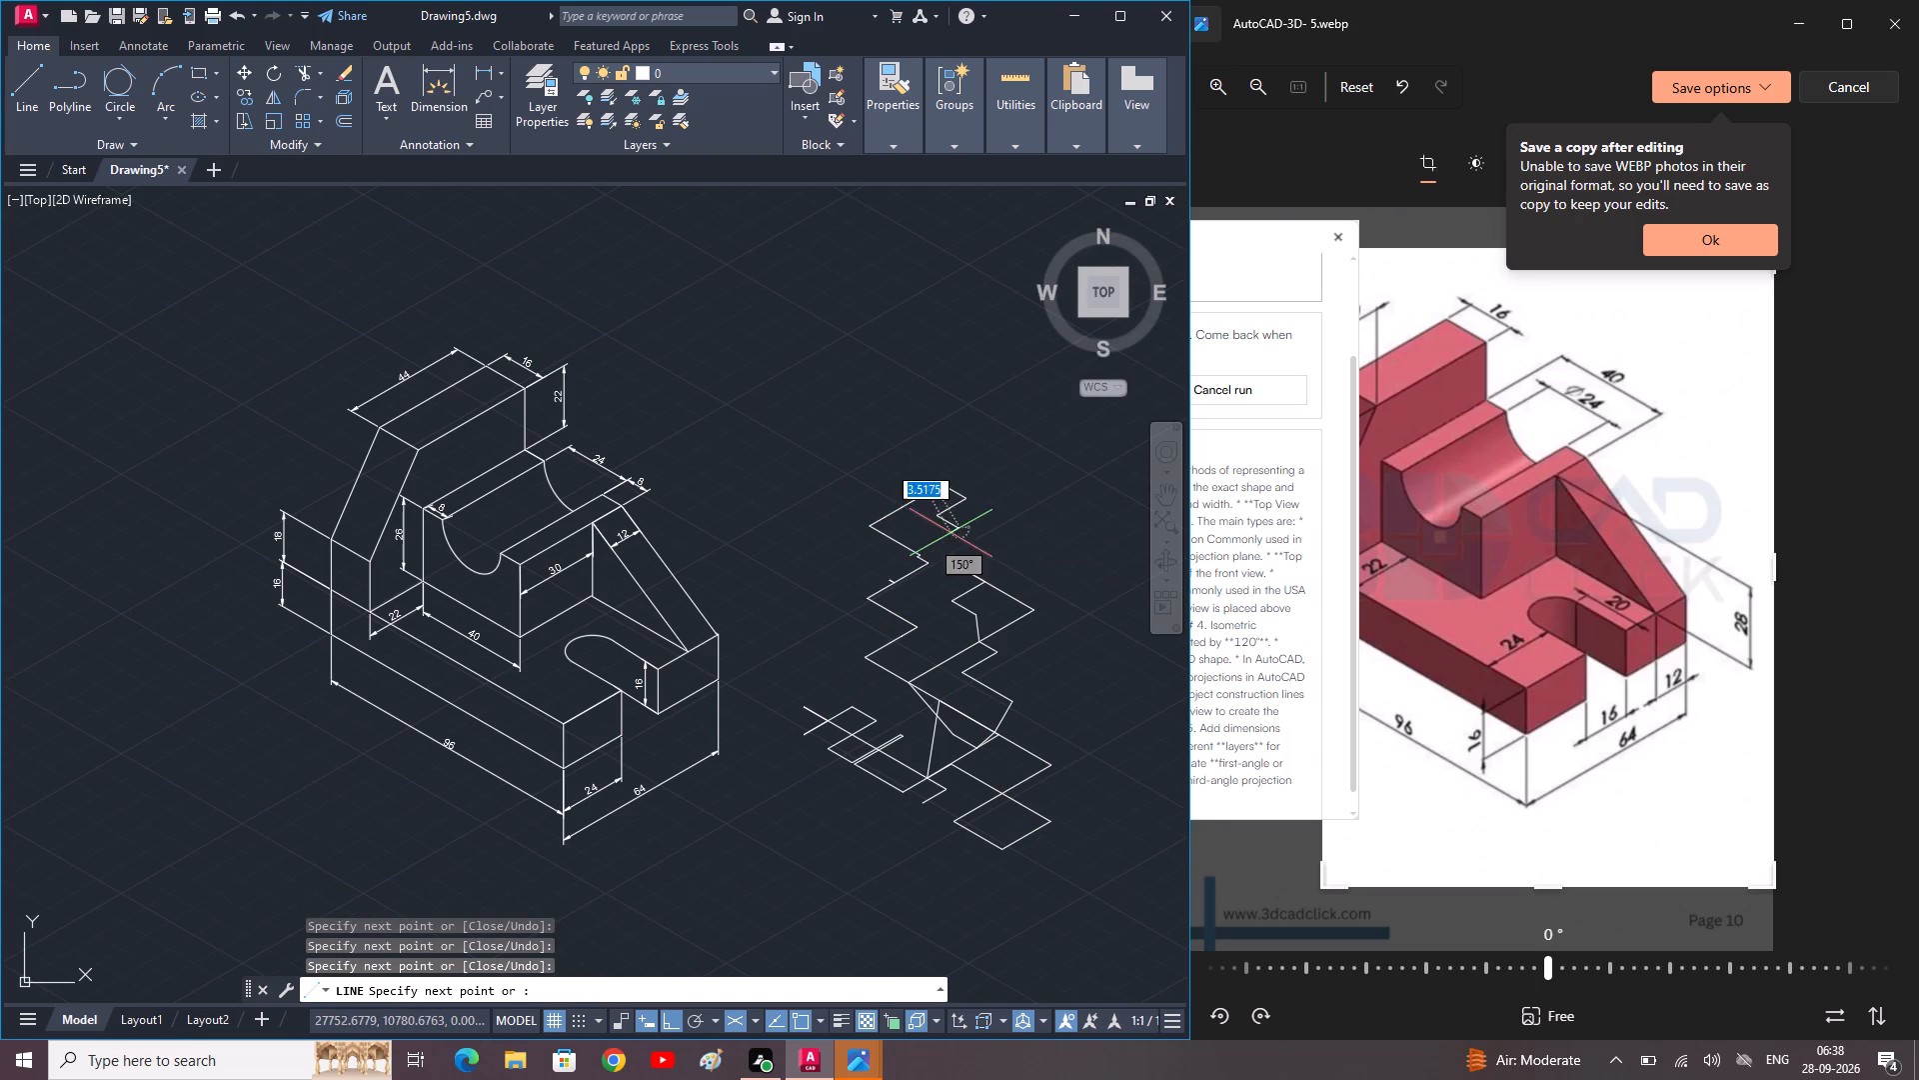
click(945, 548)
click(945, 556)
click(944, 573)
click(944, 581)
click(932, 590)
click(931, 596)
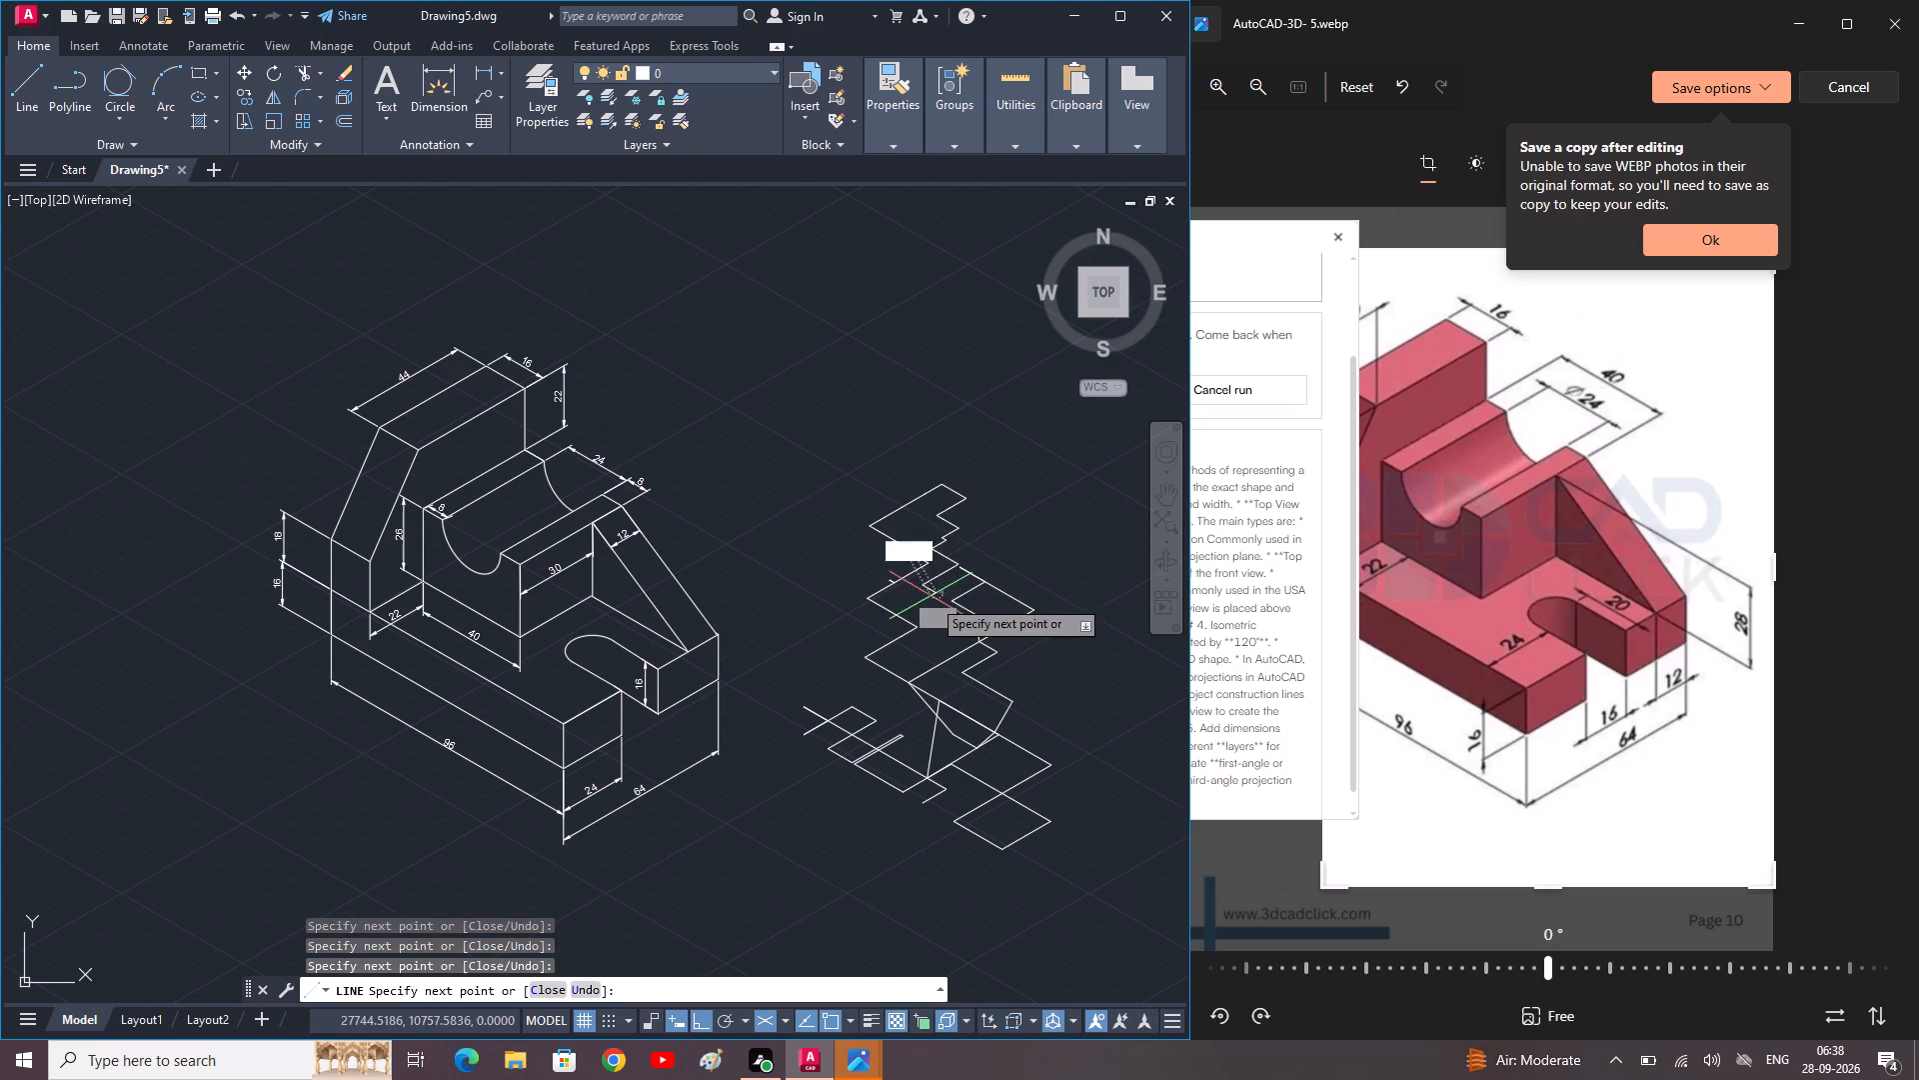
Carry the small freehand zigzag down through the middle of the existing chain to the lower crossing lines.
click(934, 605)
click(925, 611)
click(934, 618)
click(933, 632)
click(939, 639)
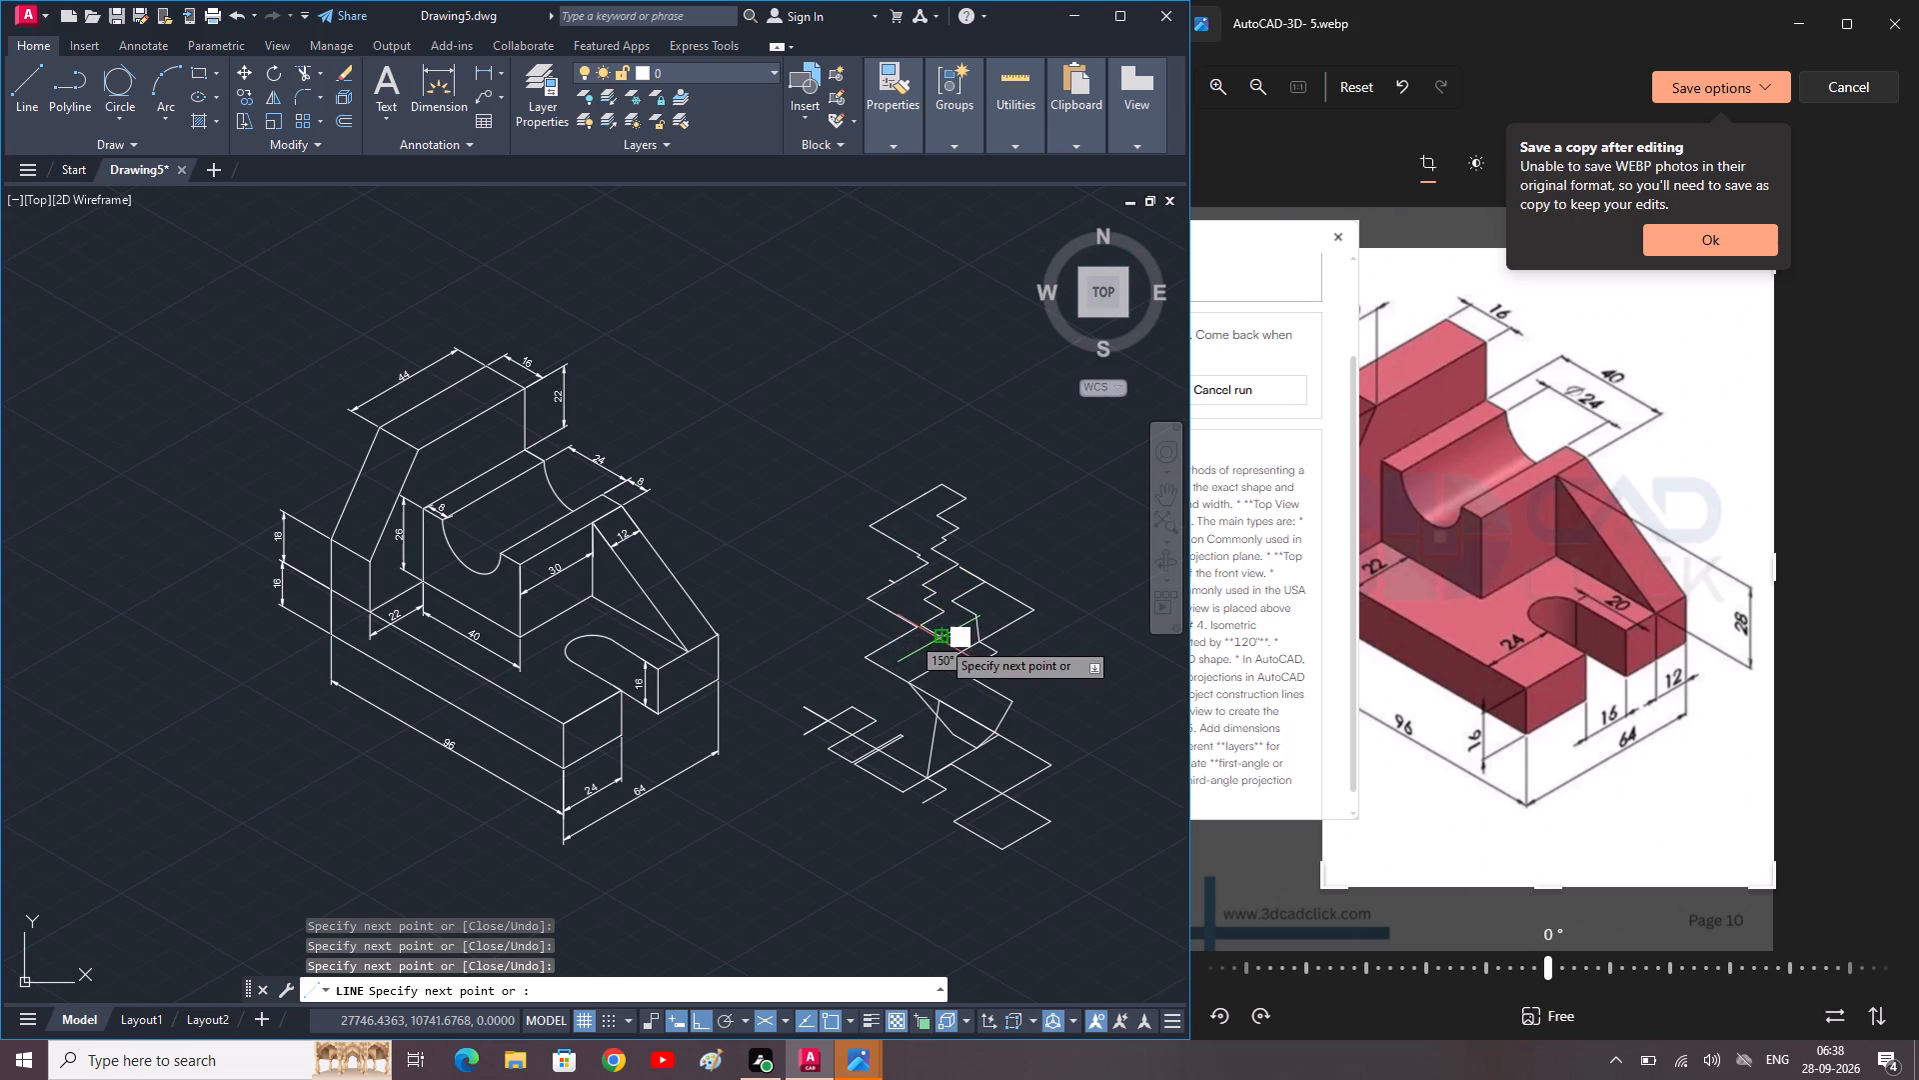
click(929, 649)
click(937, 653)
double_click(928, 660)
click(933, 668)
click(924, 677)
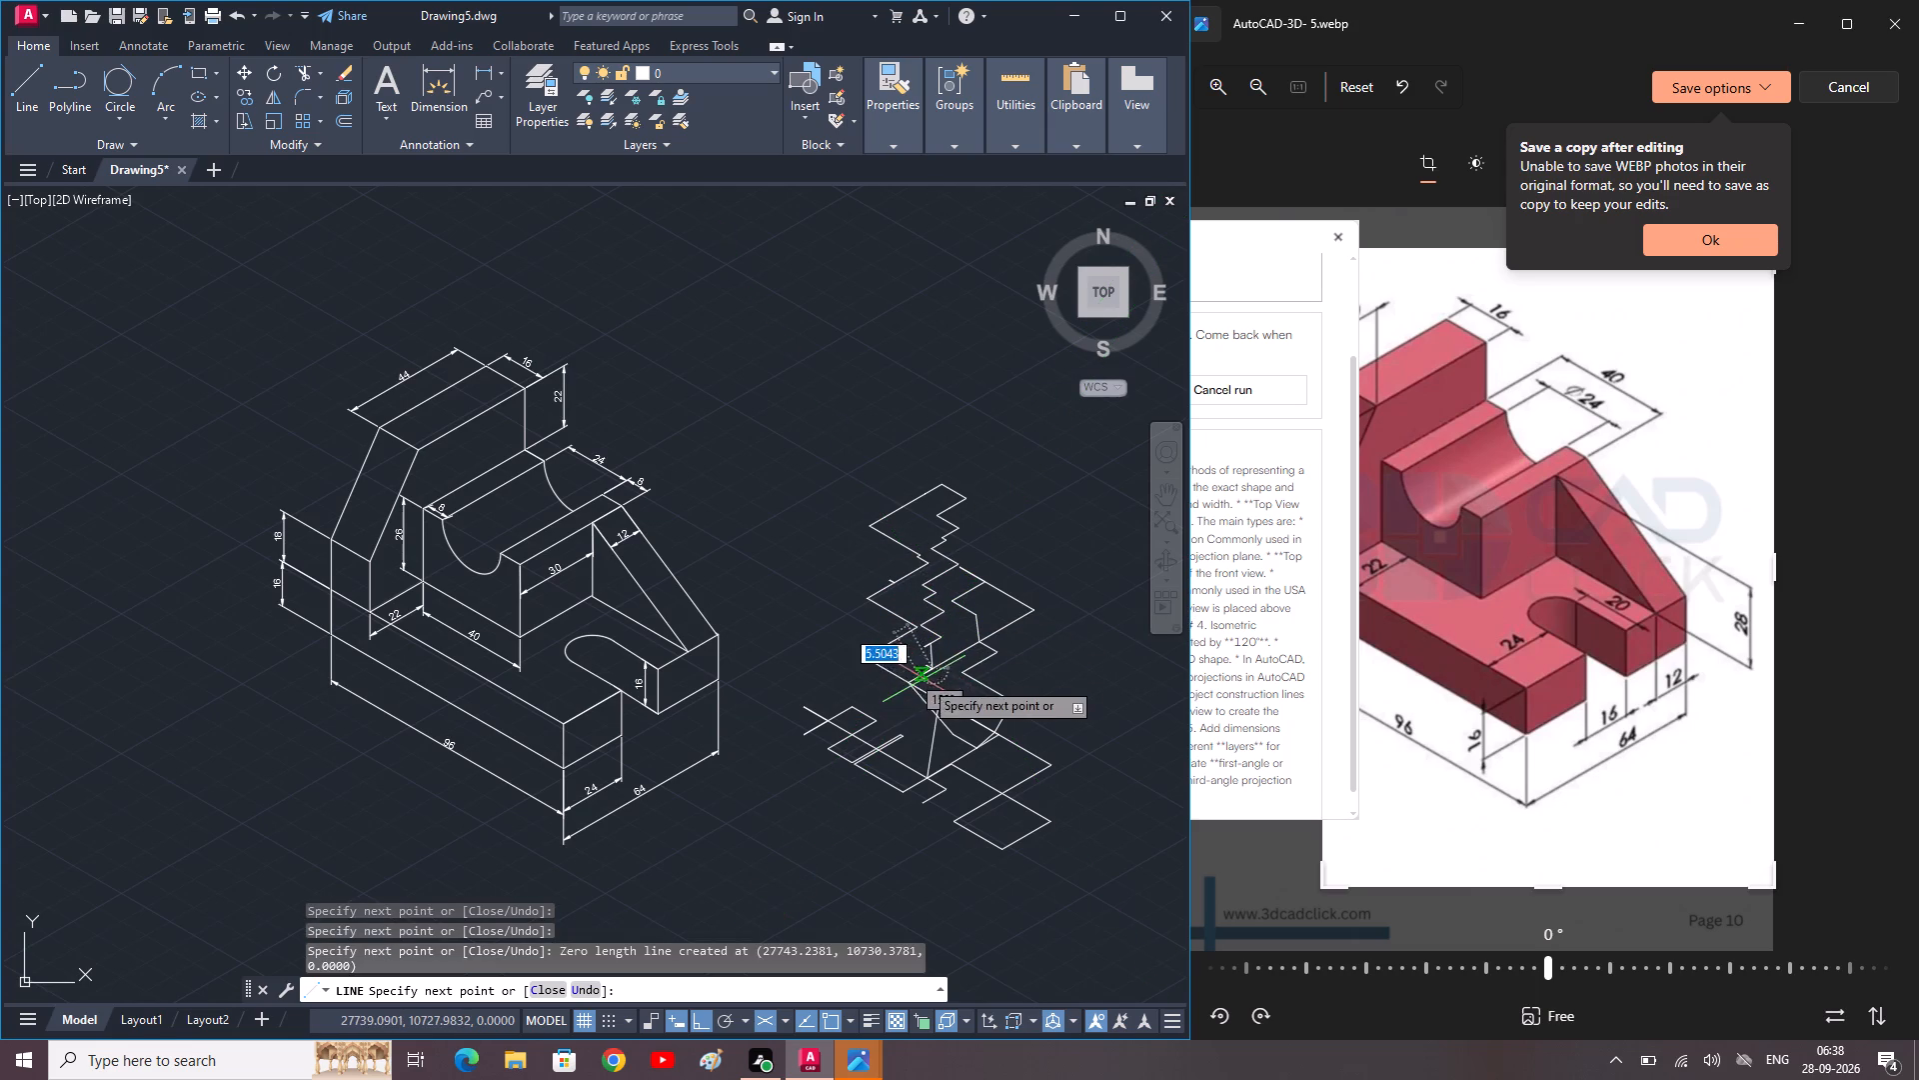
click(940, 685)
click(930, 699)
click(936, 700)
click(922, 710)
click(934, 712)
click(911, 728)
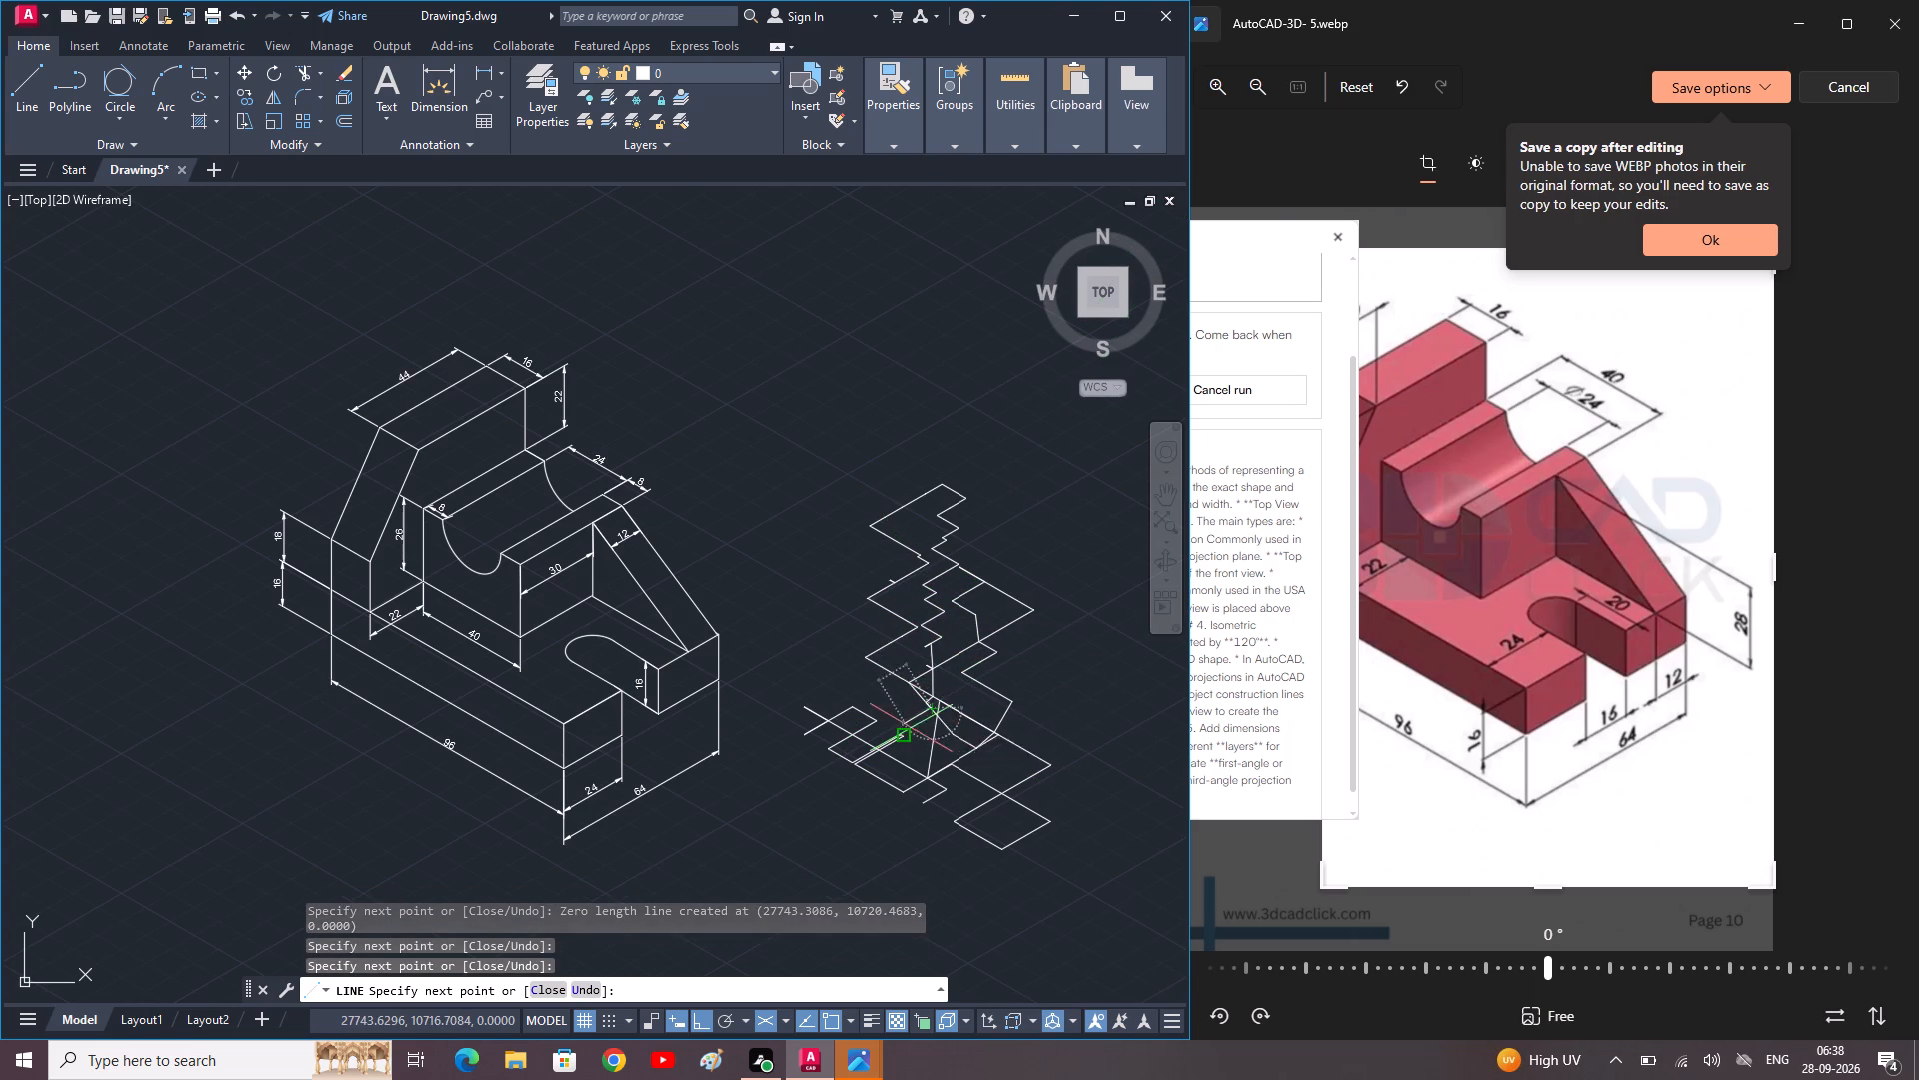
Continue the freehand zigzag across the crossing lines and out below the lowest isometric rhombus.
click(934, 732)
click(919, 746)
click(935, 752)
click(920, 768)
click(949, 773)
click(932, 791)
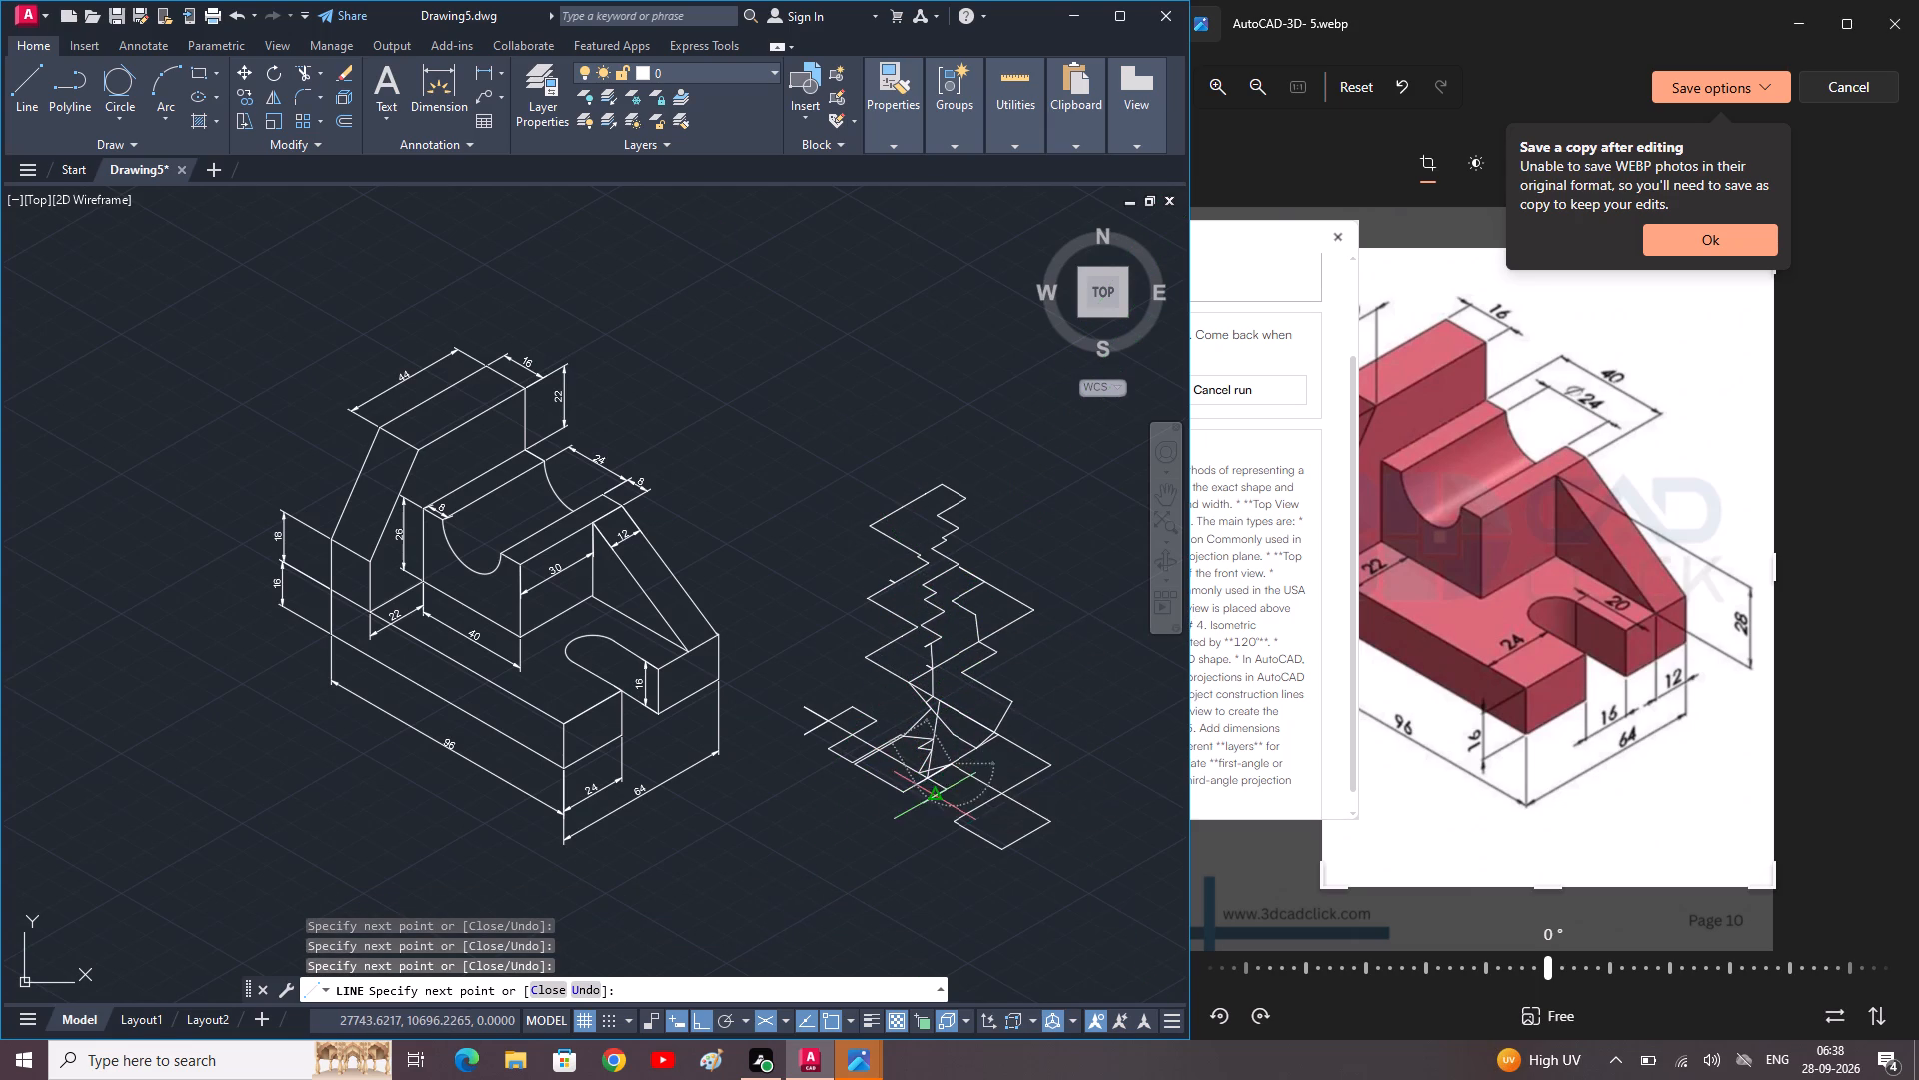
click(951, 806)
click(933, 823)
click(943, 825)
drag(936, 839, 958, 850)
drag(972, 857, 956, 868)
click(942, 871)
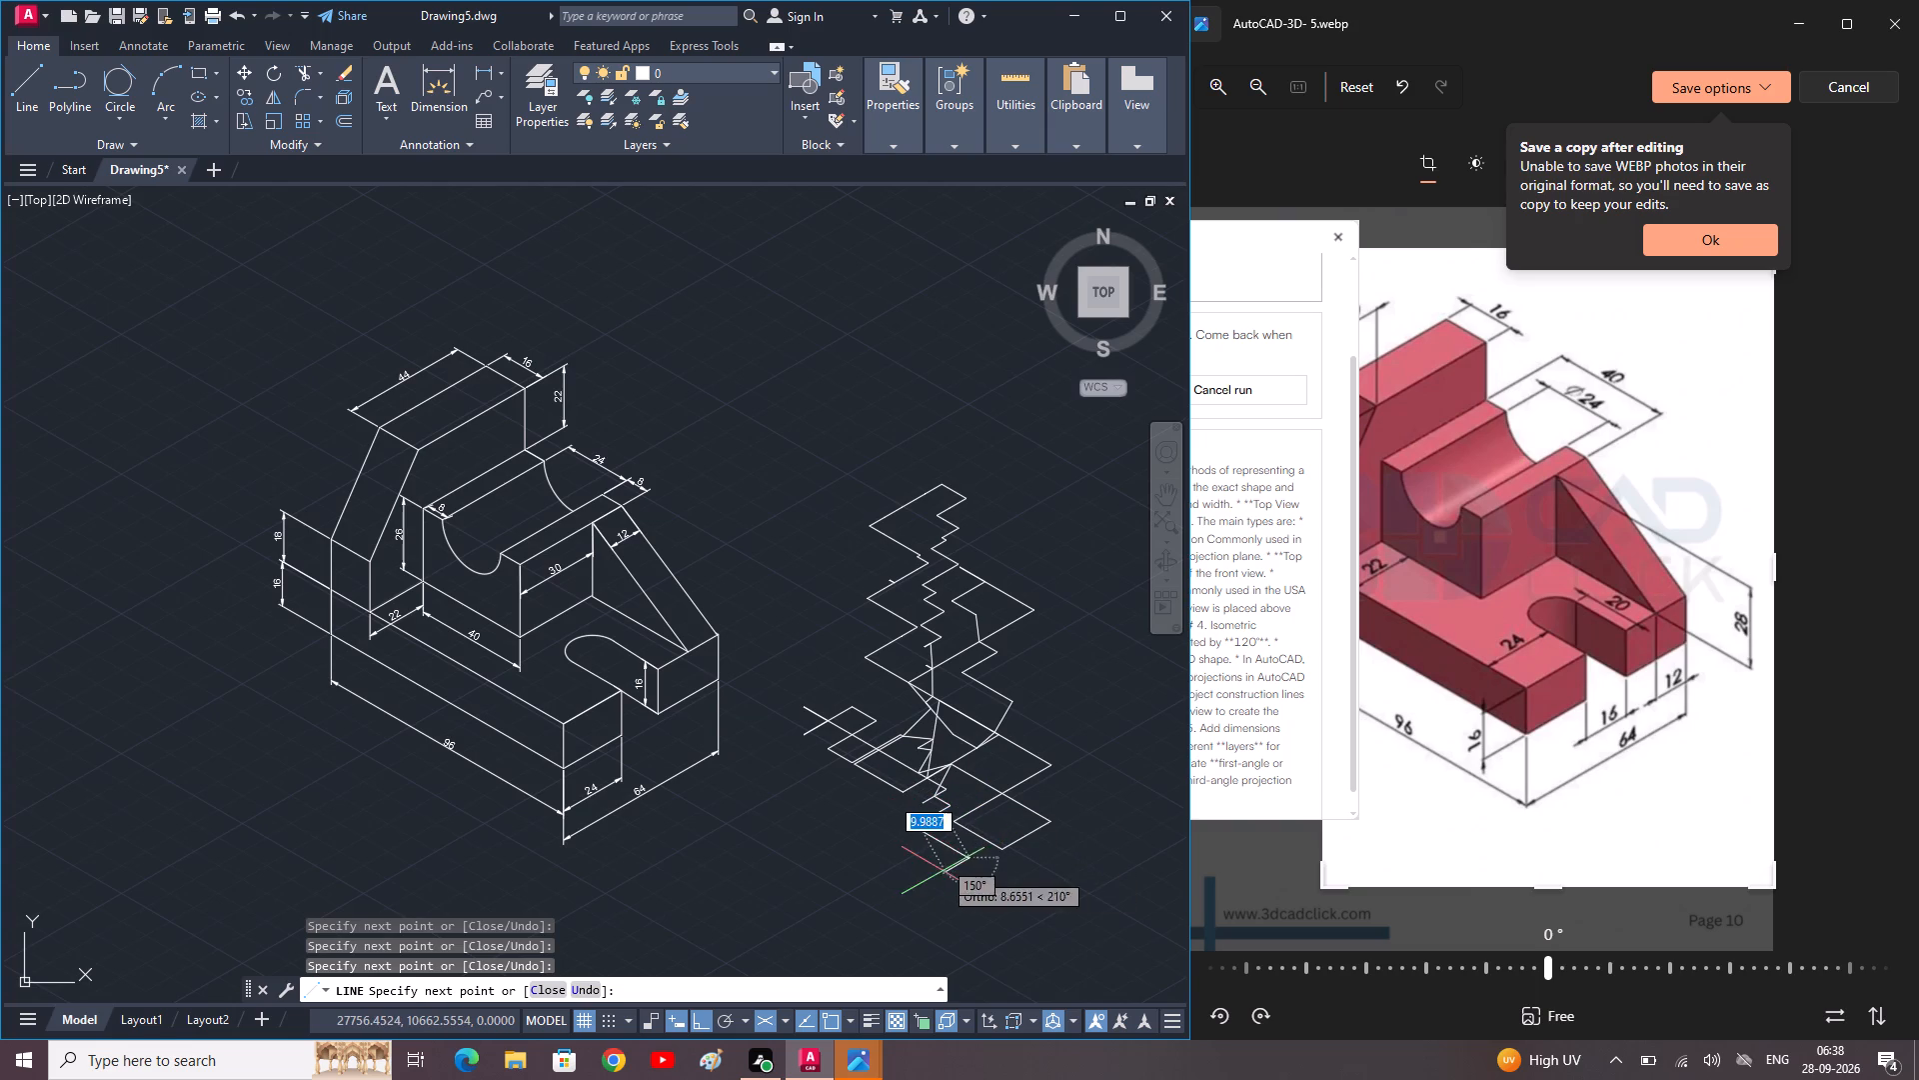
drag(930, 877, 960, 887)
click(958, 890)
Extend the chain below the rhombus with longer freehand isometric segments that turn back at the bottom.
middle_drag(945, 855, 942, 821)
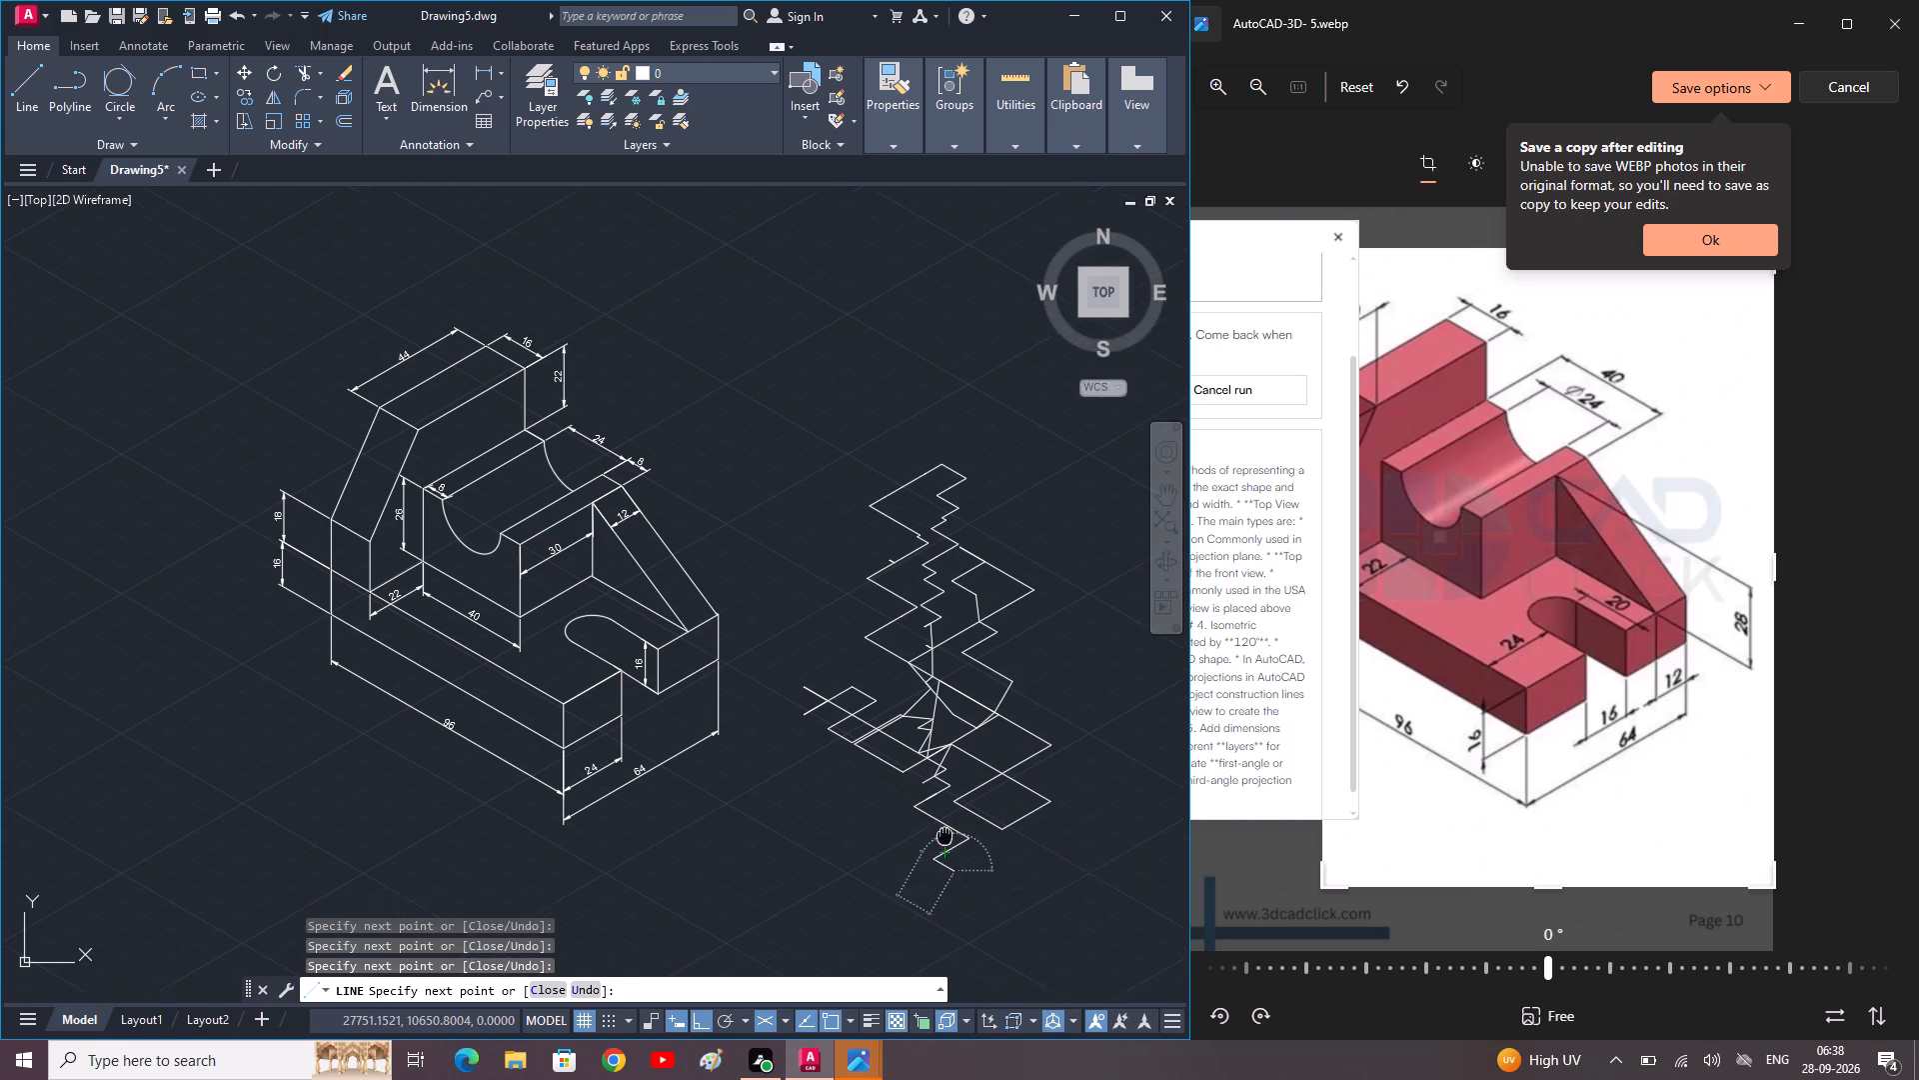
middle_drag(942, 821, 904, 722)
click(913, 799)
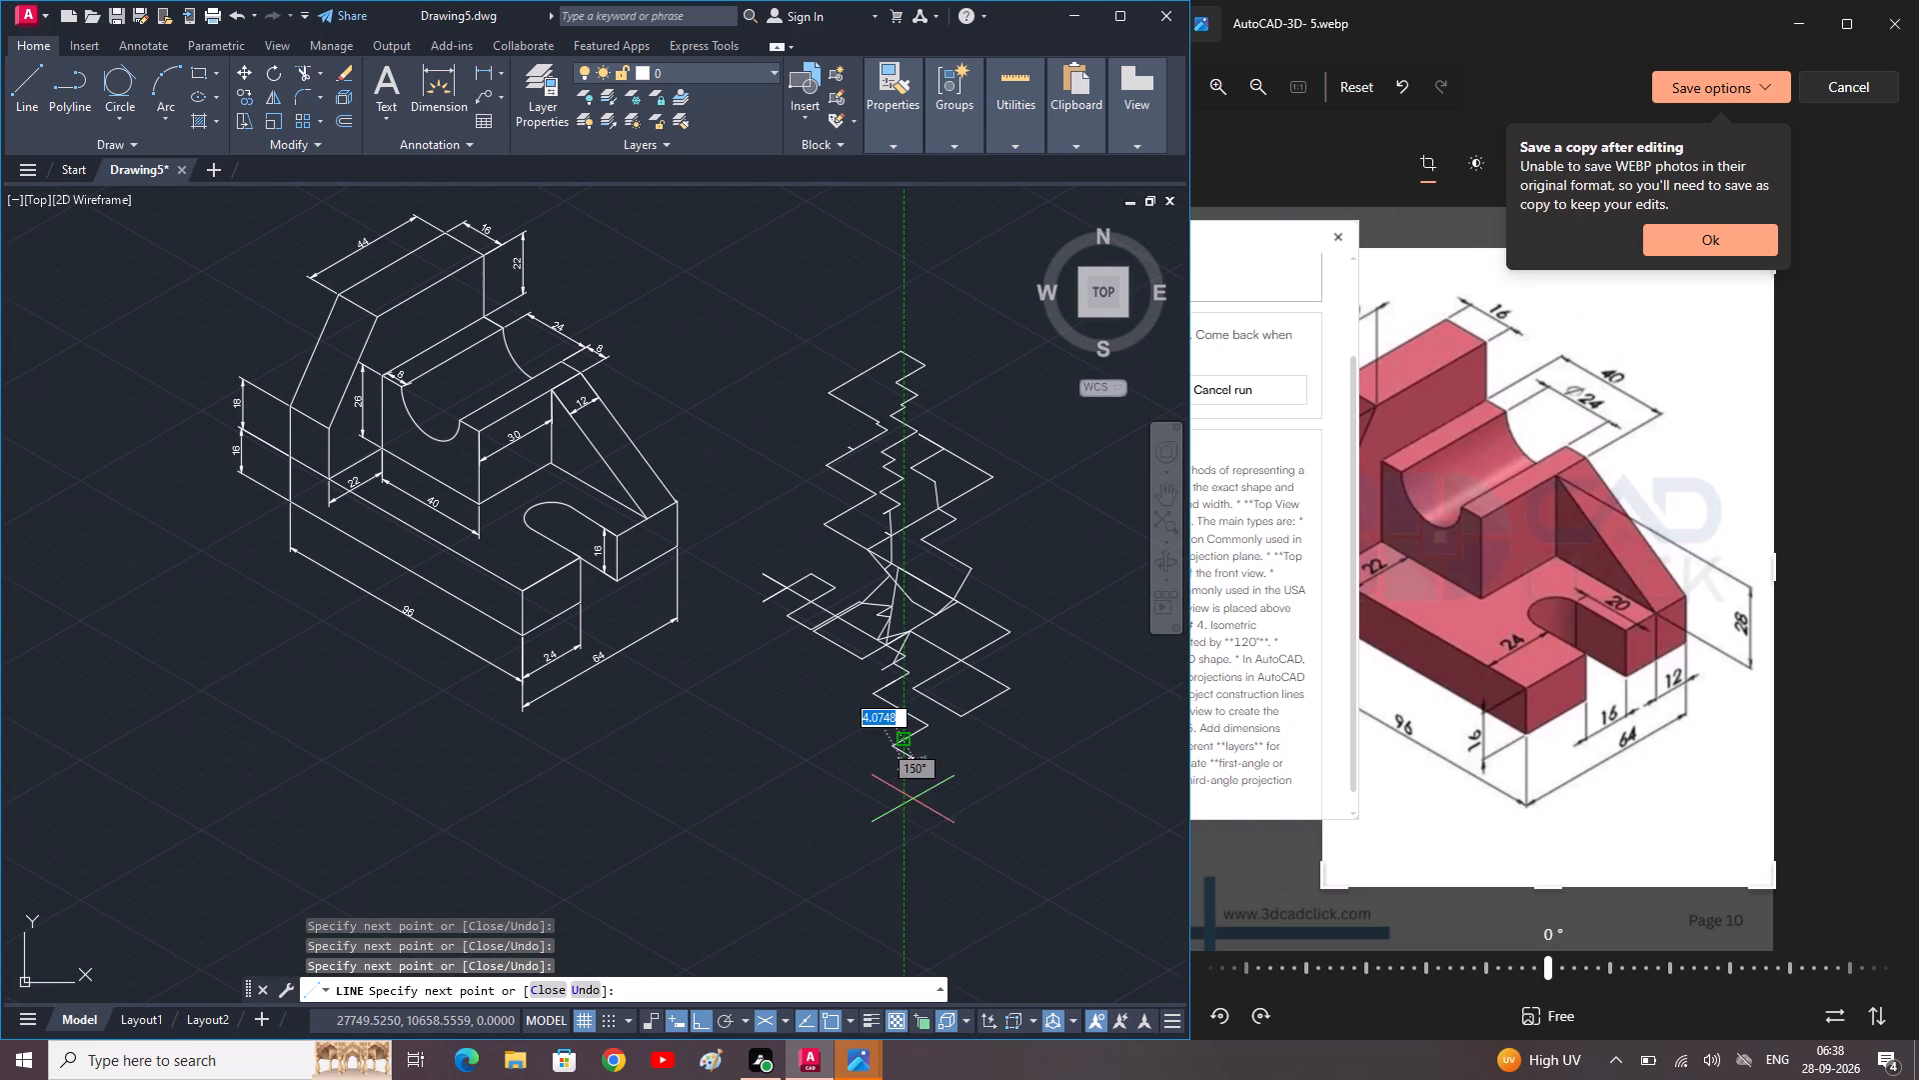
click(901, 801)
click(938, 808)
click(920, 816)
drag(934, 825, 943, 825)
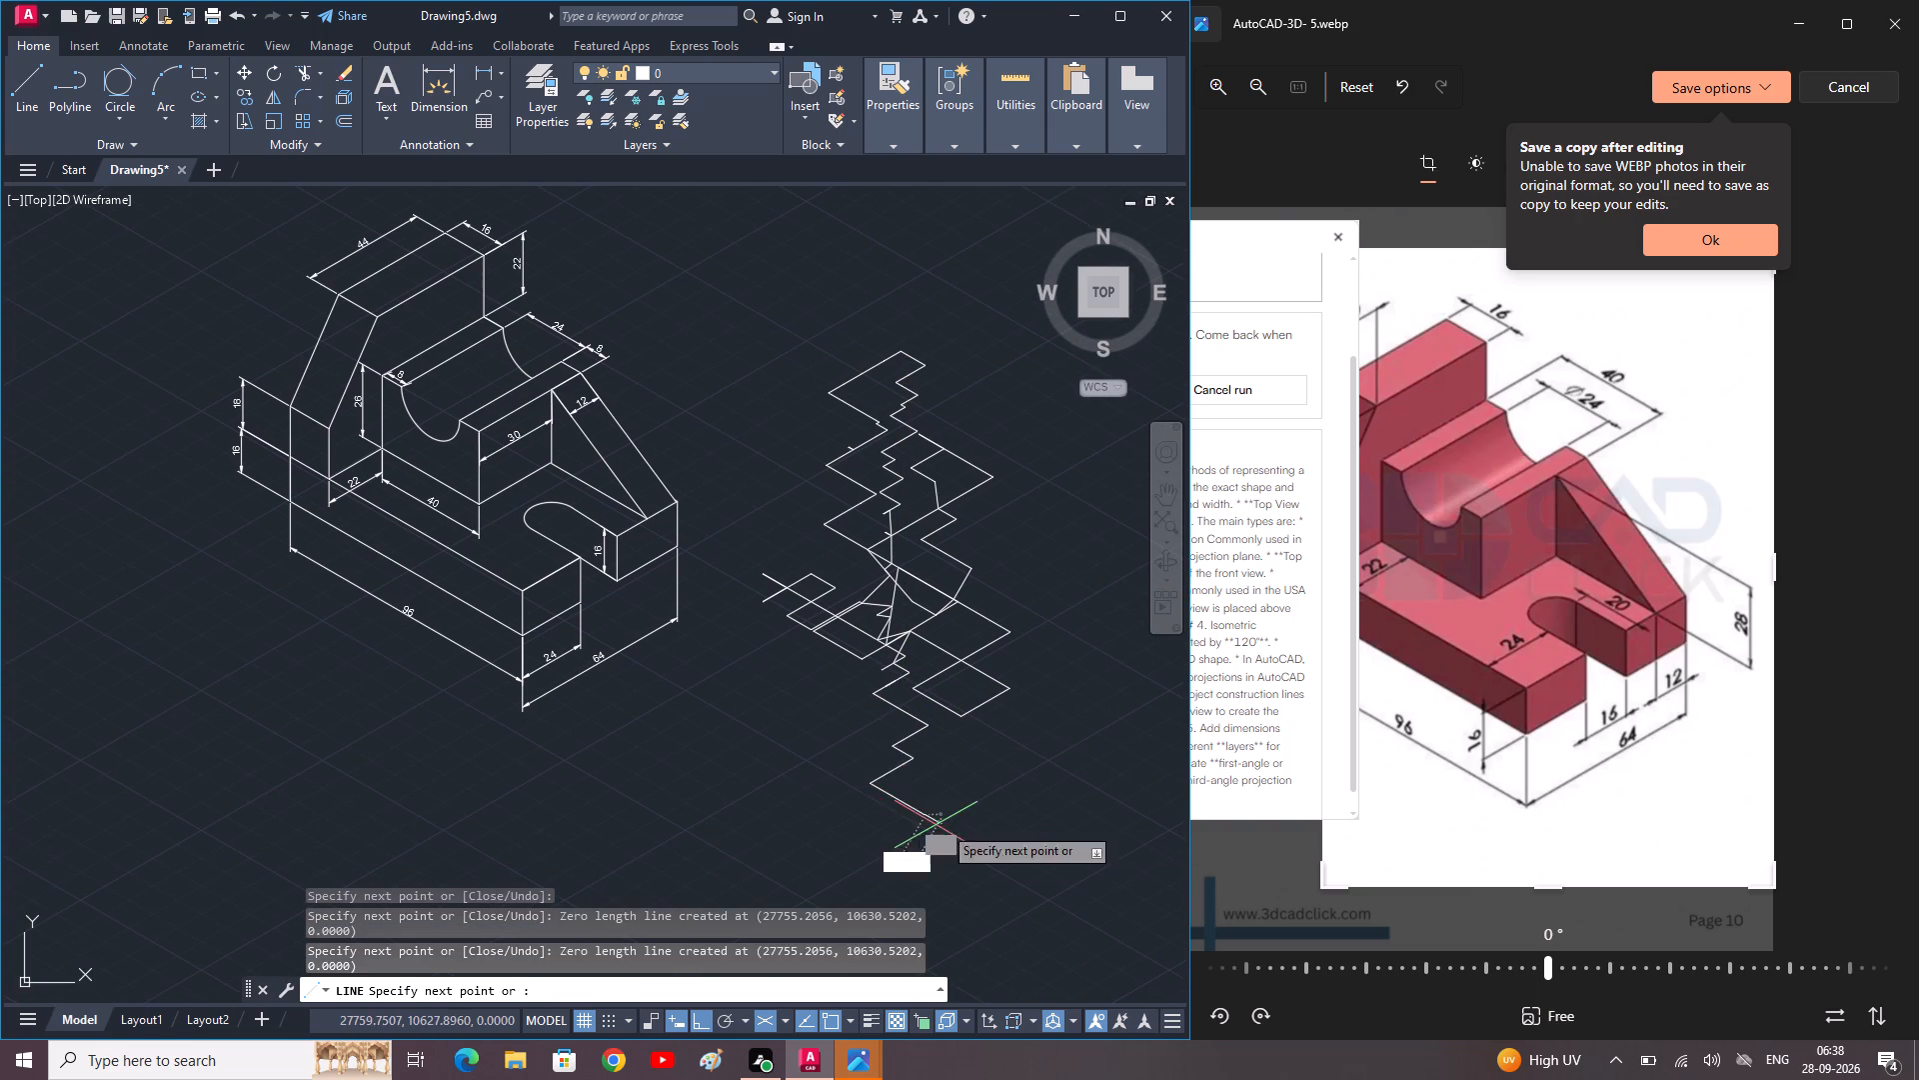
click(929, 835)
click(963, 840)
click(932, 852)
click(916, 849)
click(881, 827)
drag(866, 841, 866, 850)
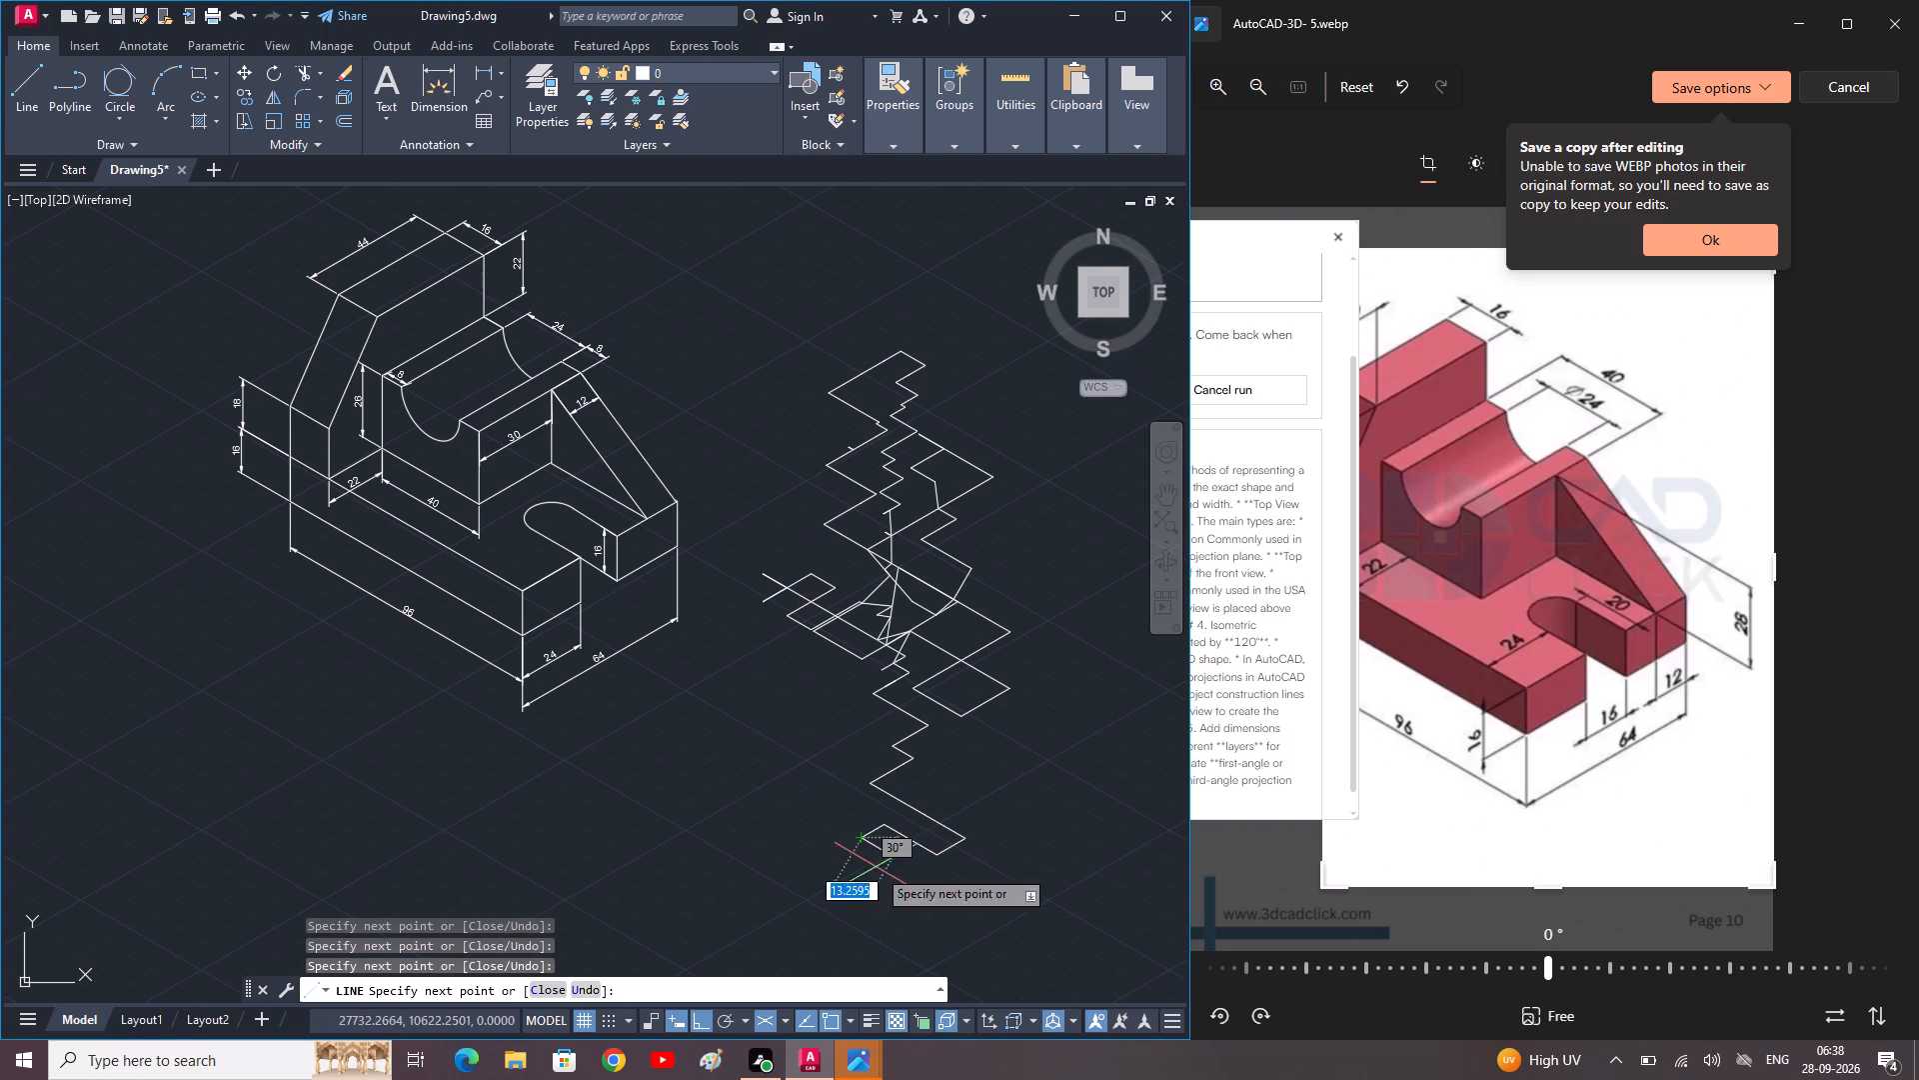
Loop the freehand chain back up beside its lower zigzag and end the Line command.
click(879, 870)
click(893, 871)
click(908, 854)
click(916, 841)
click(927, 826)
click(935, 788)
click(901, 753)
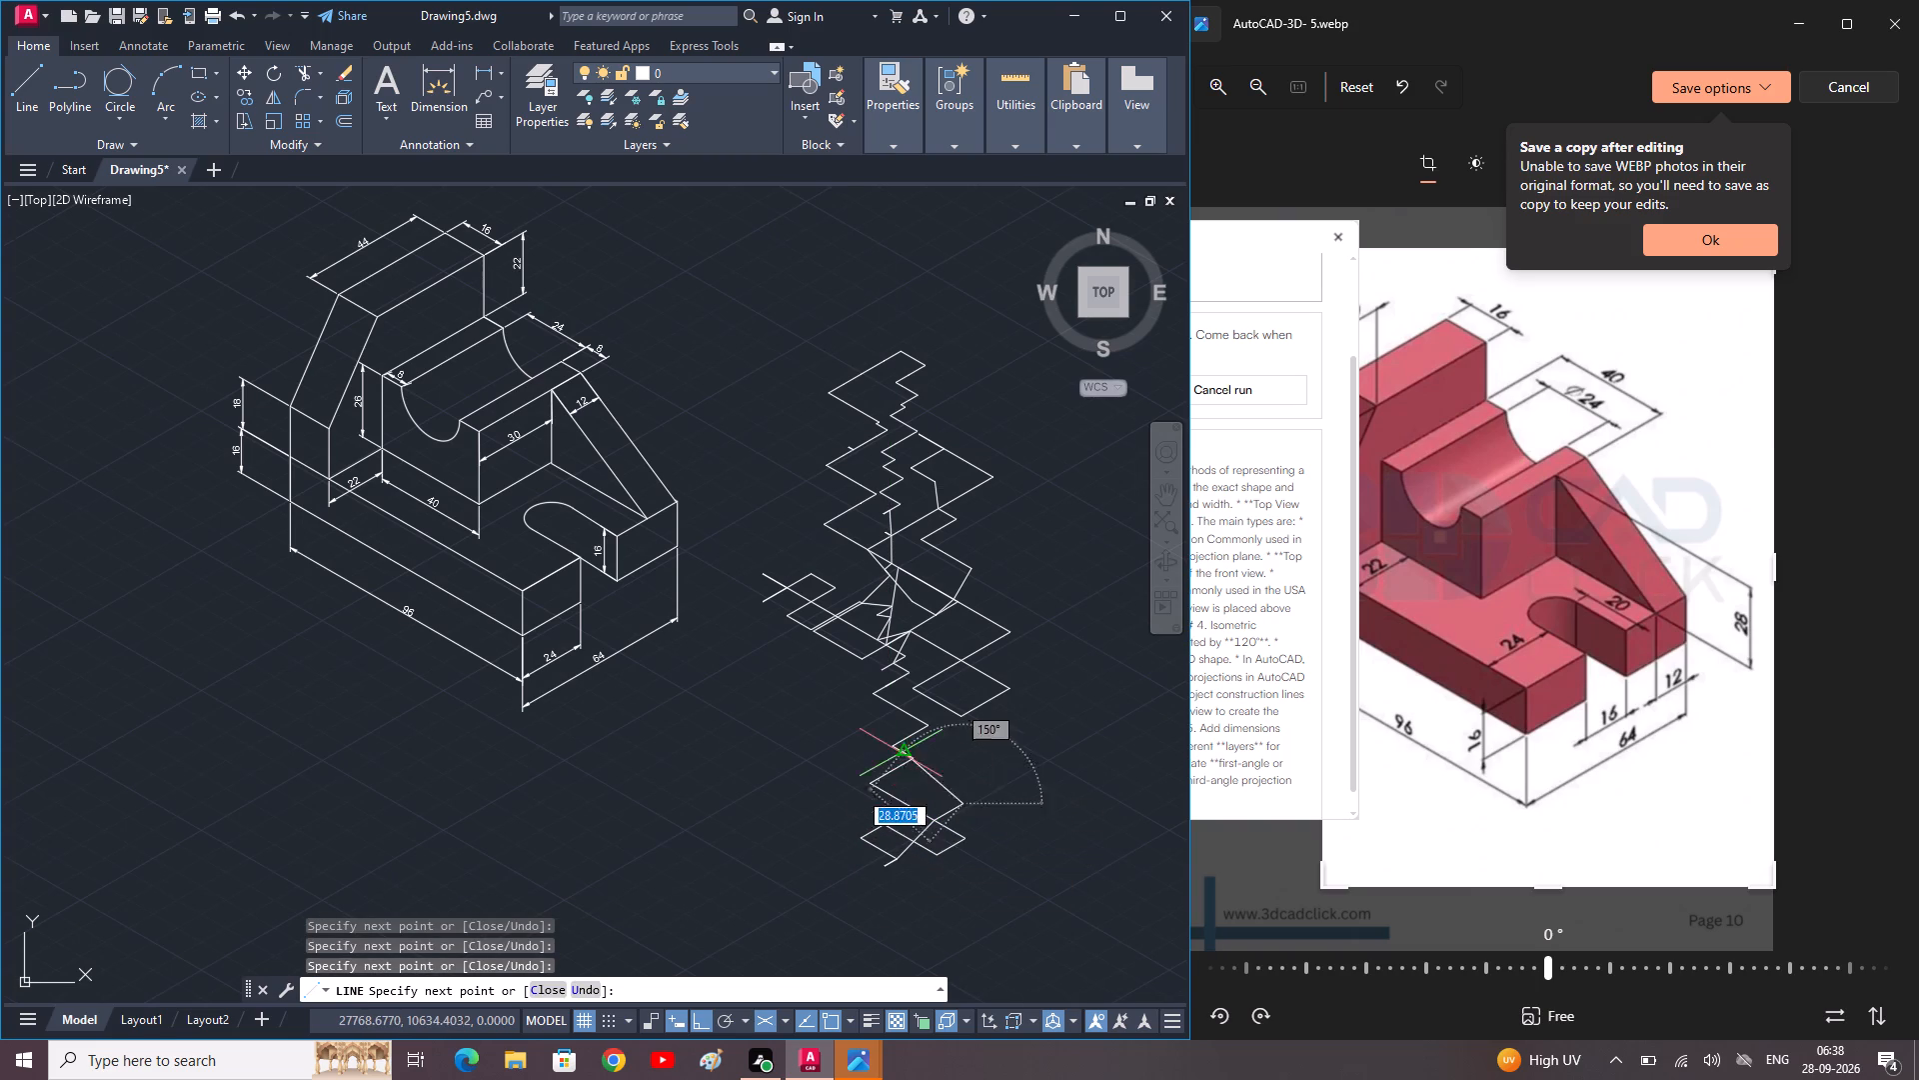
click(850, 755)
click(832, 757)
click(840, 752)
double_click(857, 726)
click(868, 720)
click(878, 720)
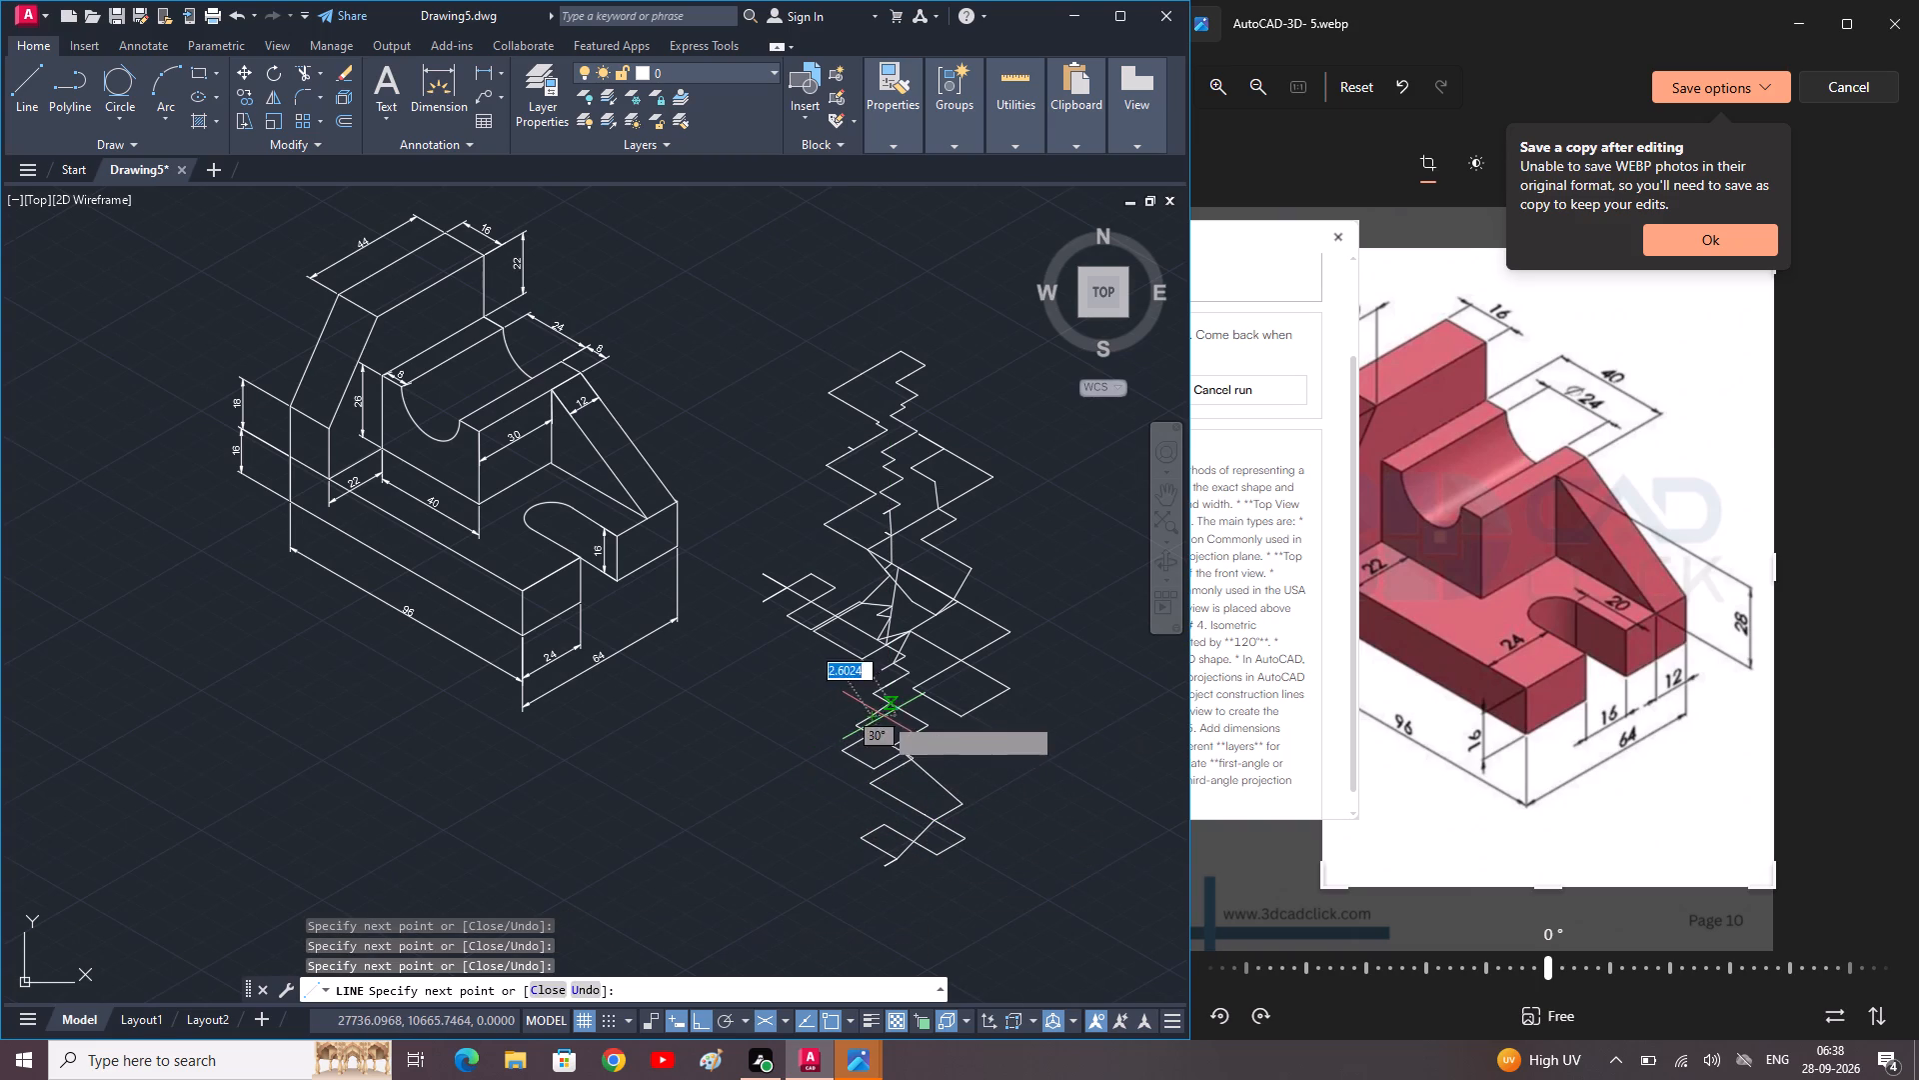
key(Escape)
Select the bulk of the freehand line chain beside the dimensioned bracket with lasso selections and erase it.
drag(978, 384, 889, 643)
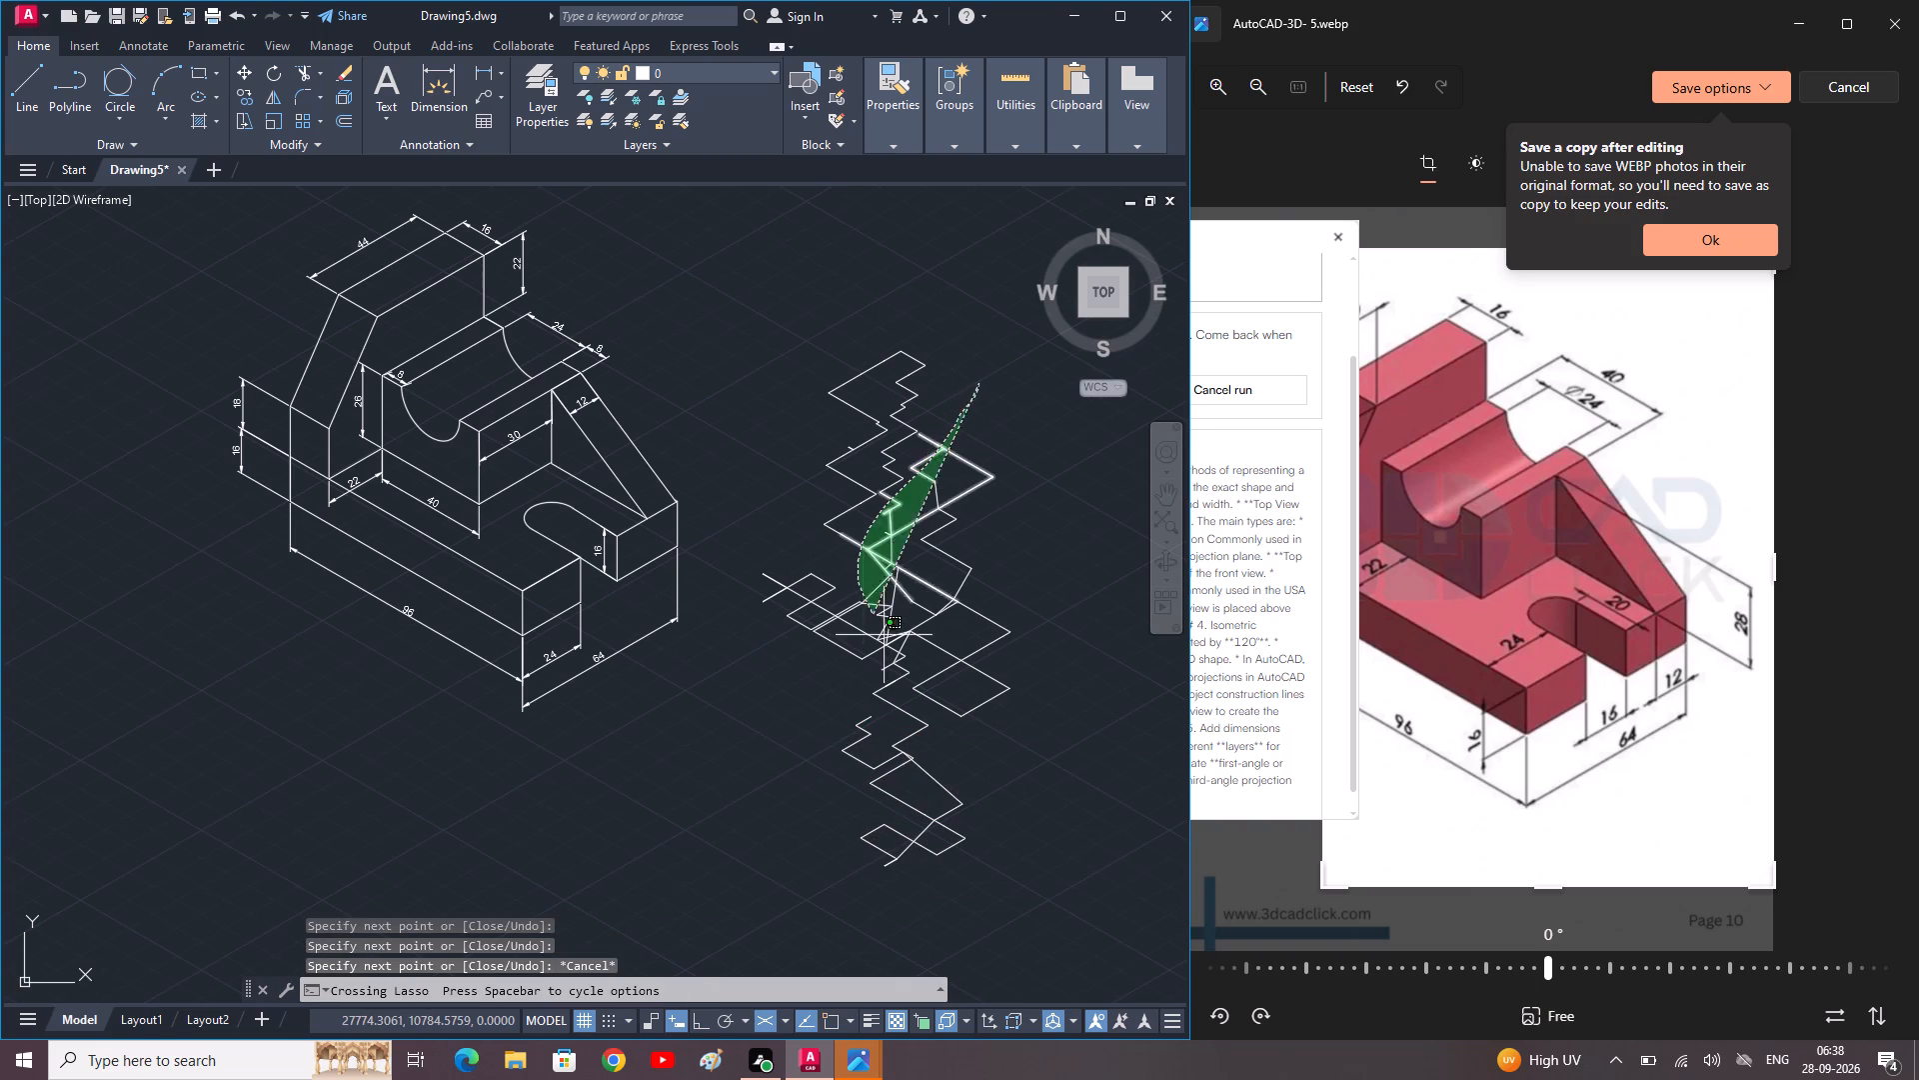
drag(889, 643, 938, 715)
drag(837, 799, 873, 825)
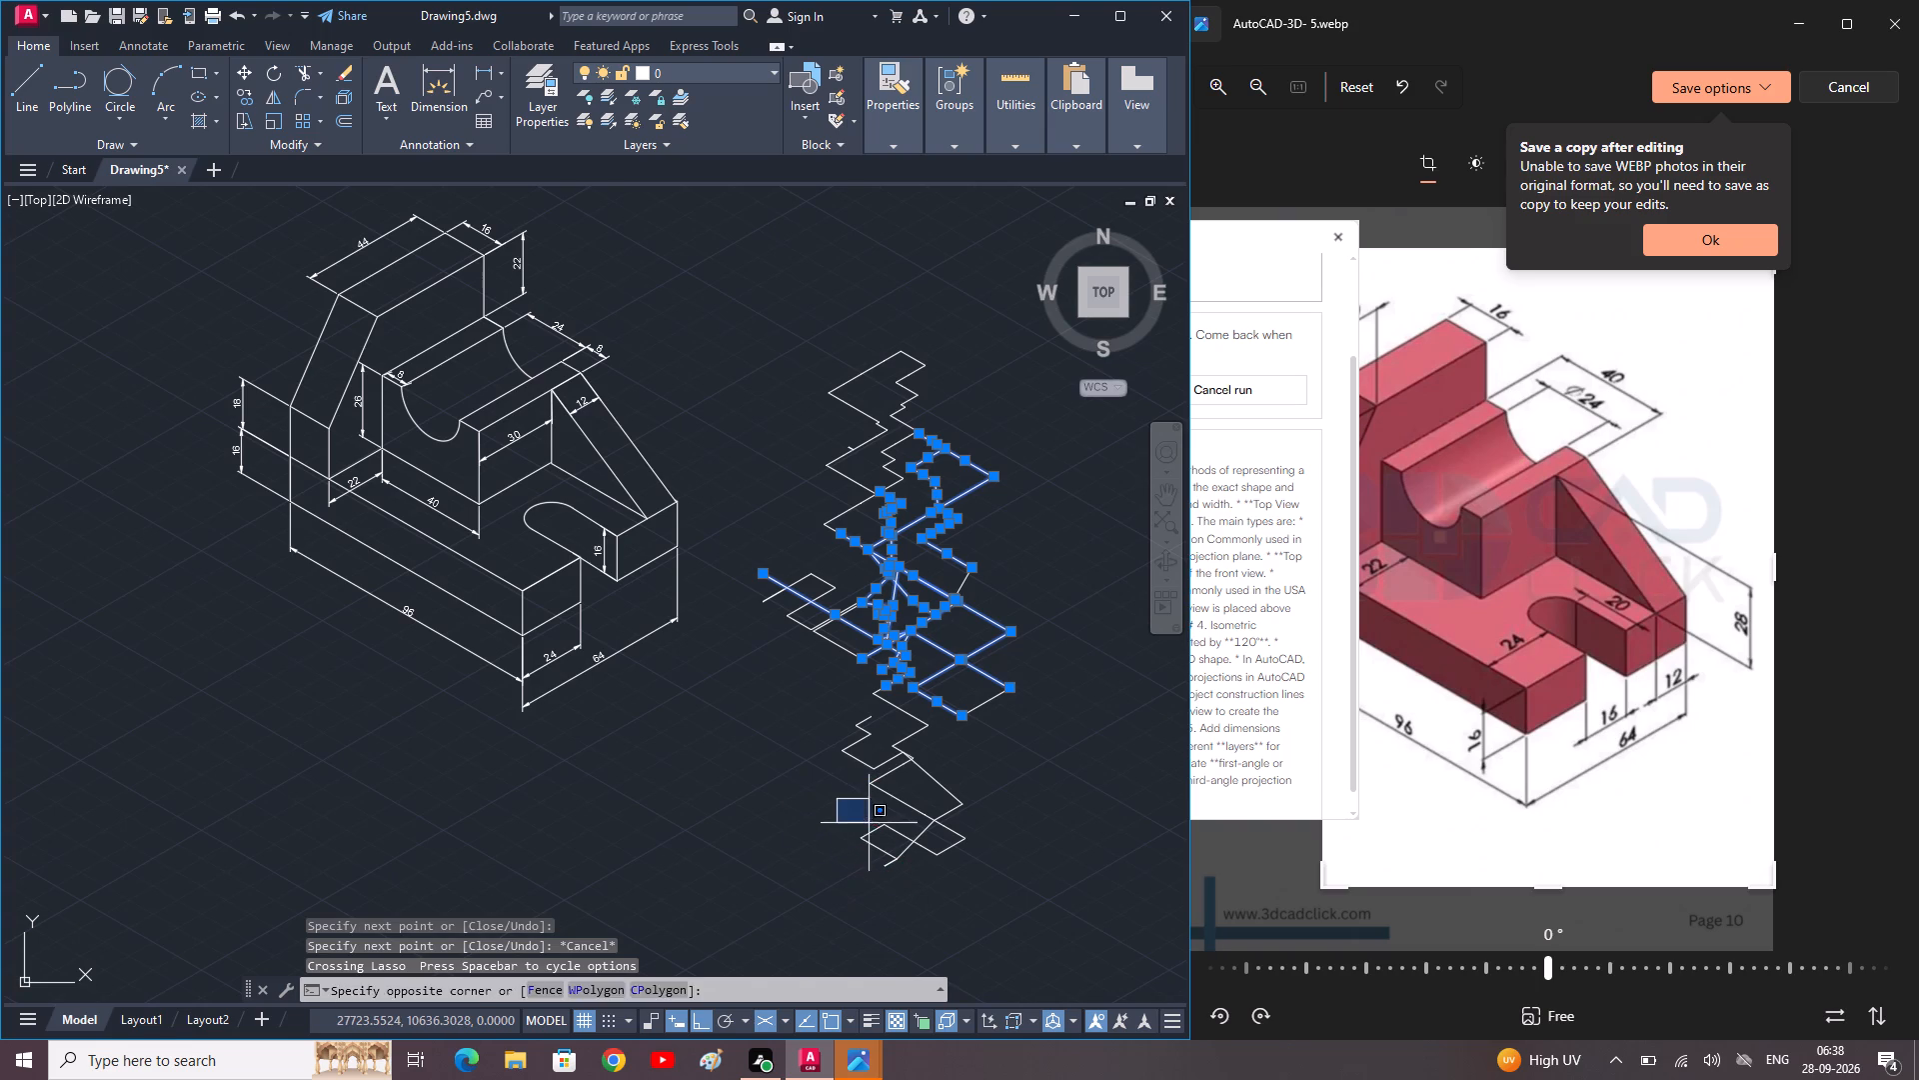
drag(873, 825, 871, 710)
drag(926, 688, 1018, 889)
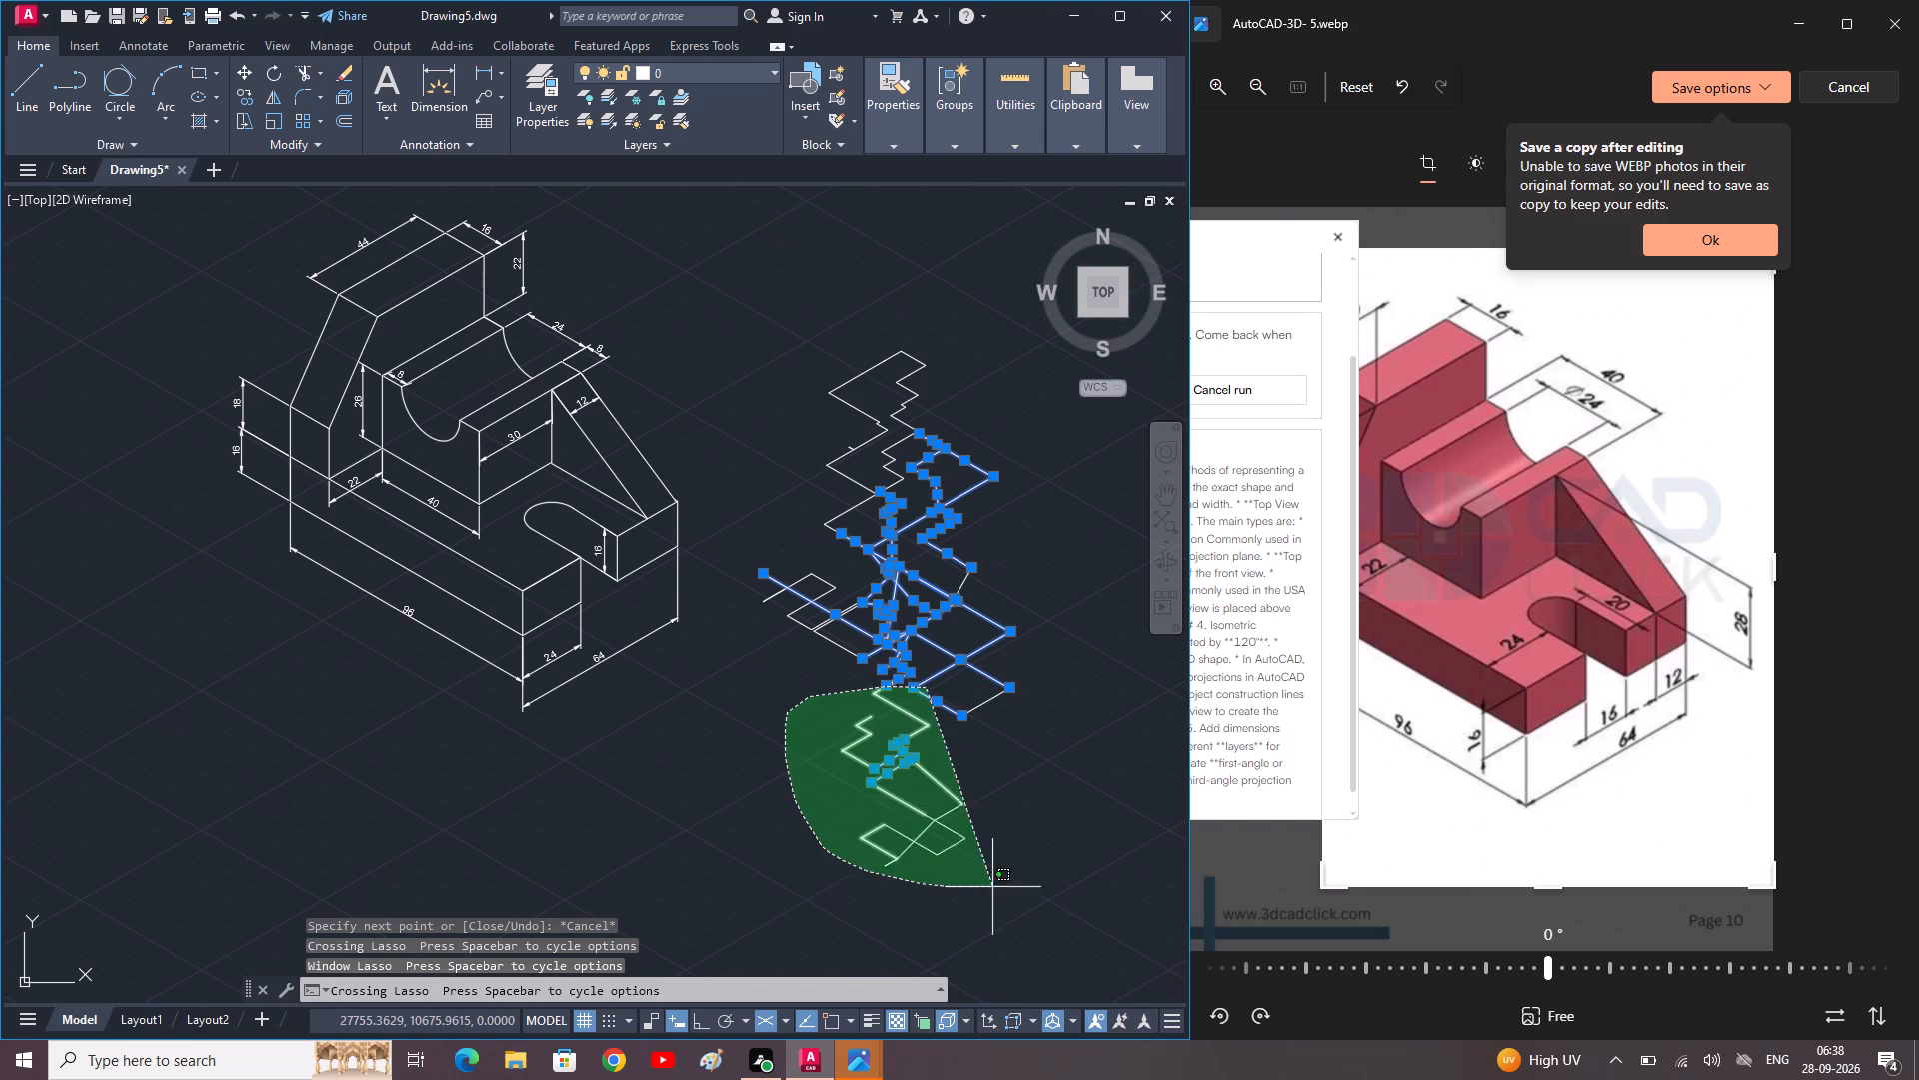
drag(1018, 889, 1070, 852)
middle_drag(841, 742, 915, 903)
scroll(915, 903, down, 1)
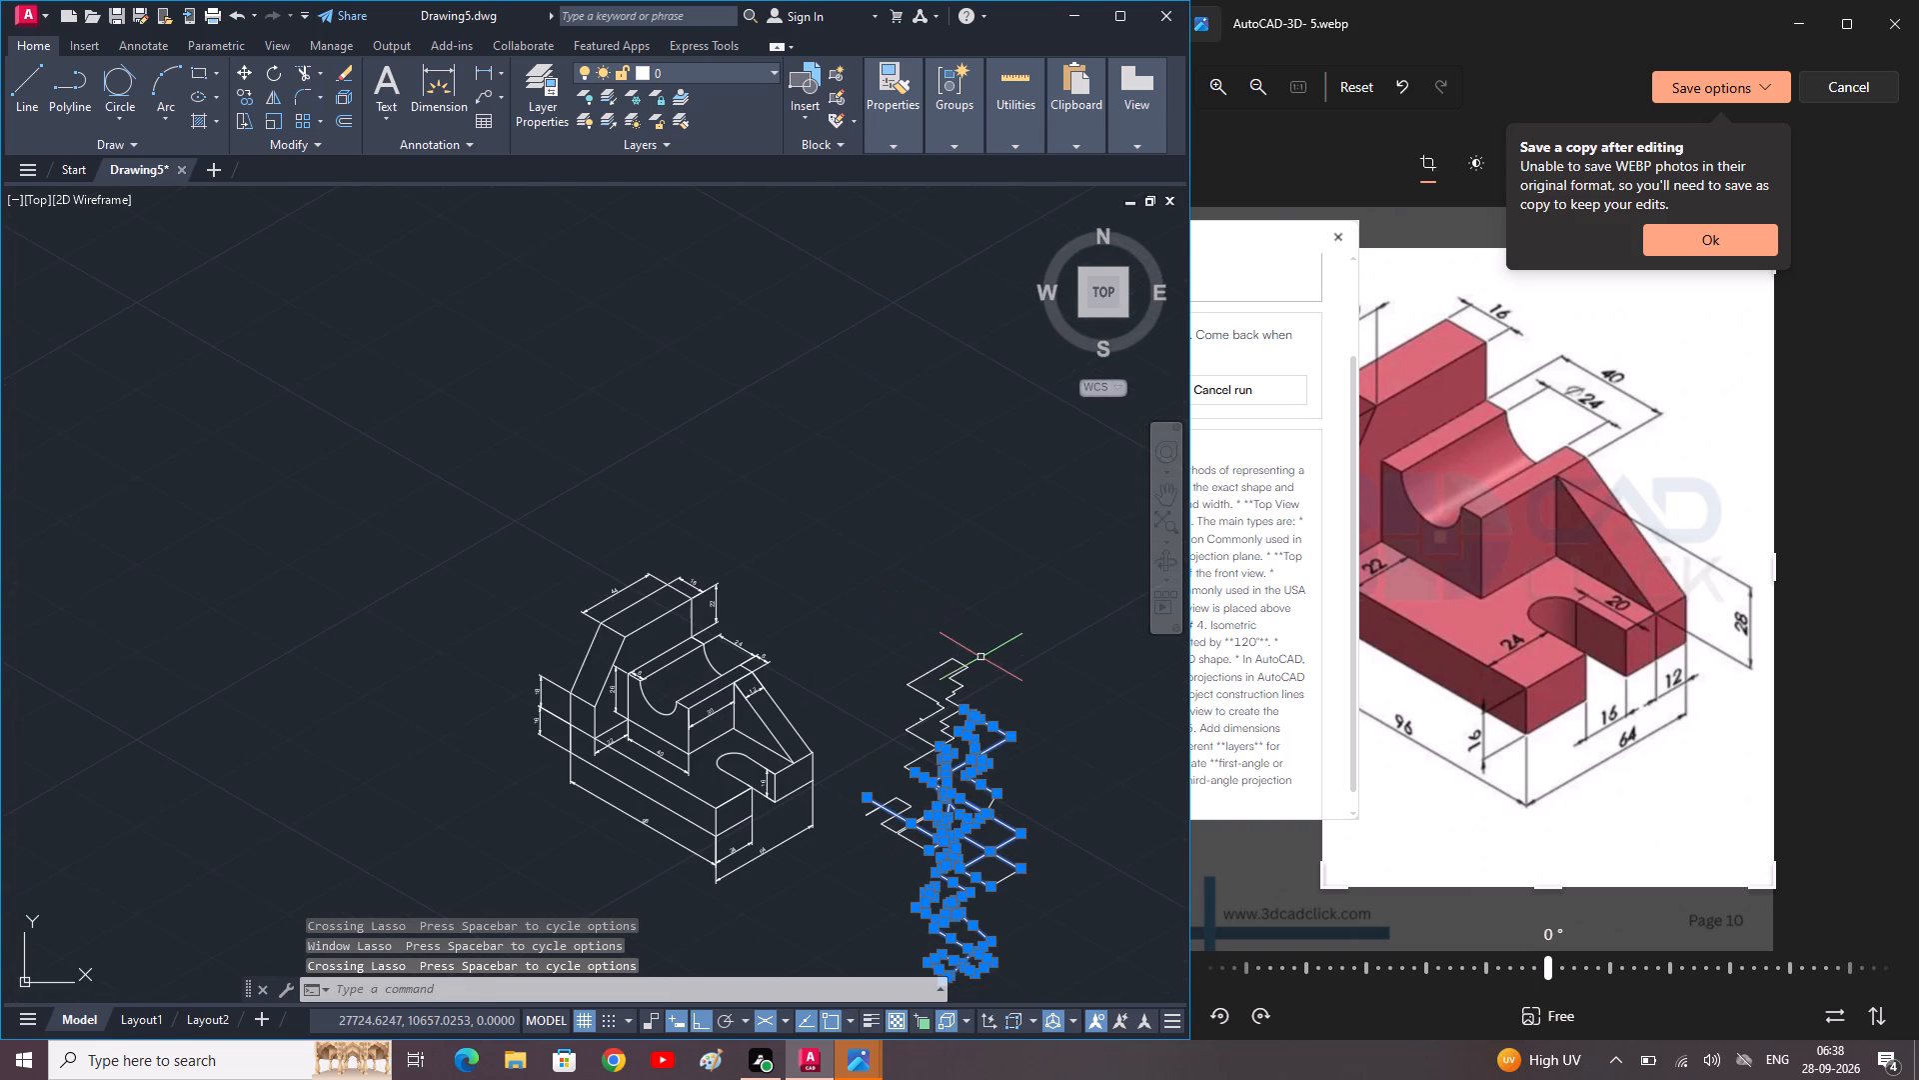
drag(976, 653, 876, 879)
key(Delete)
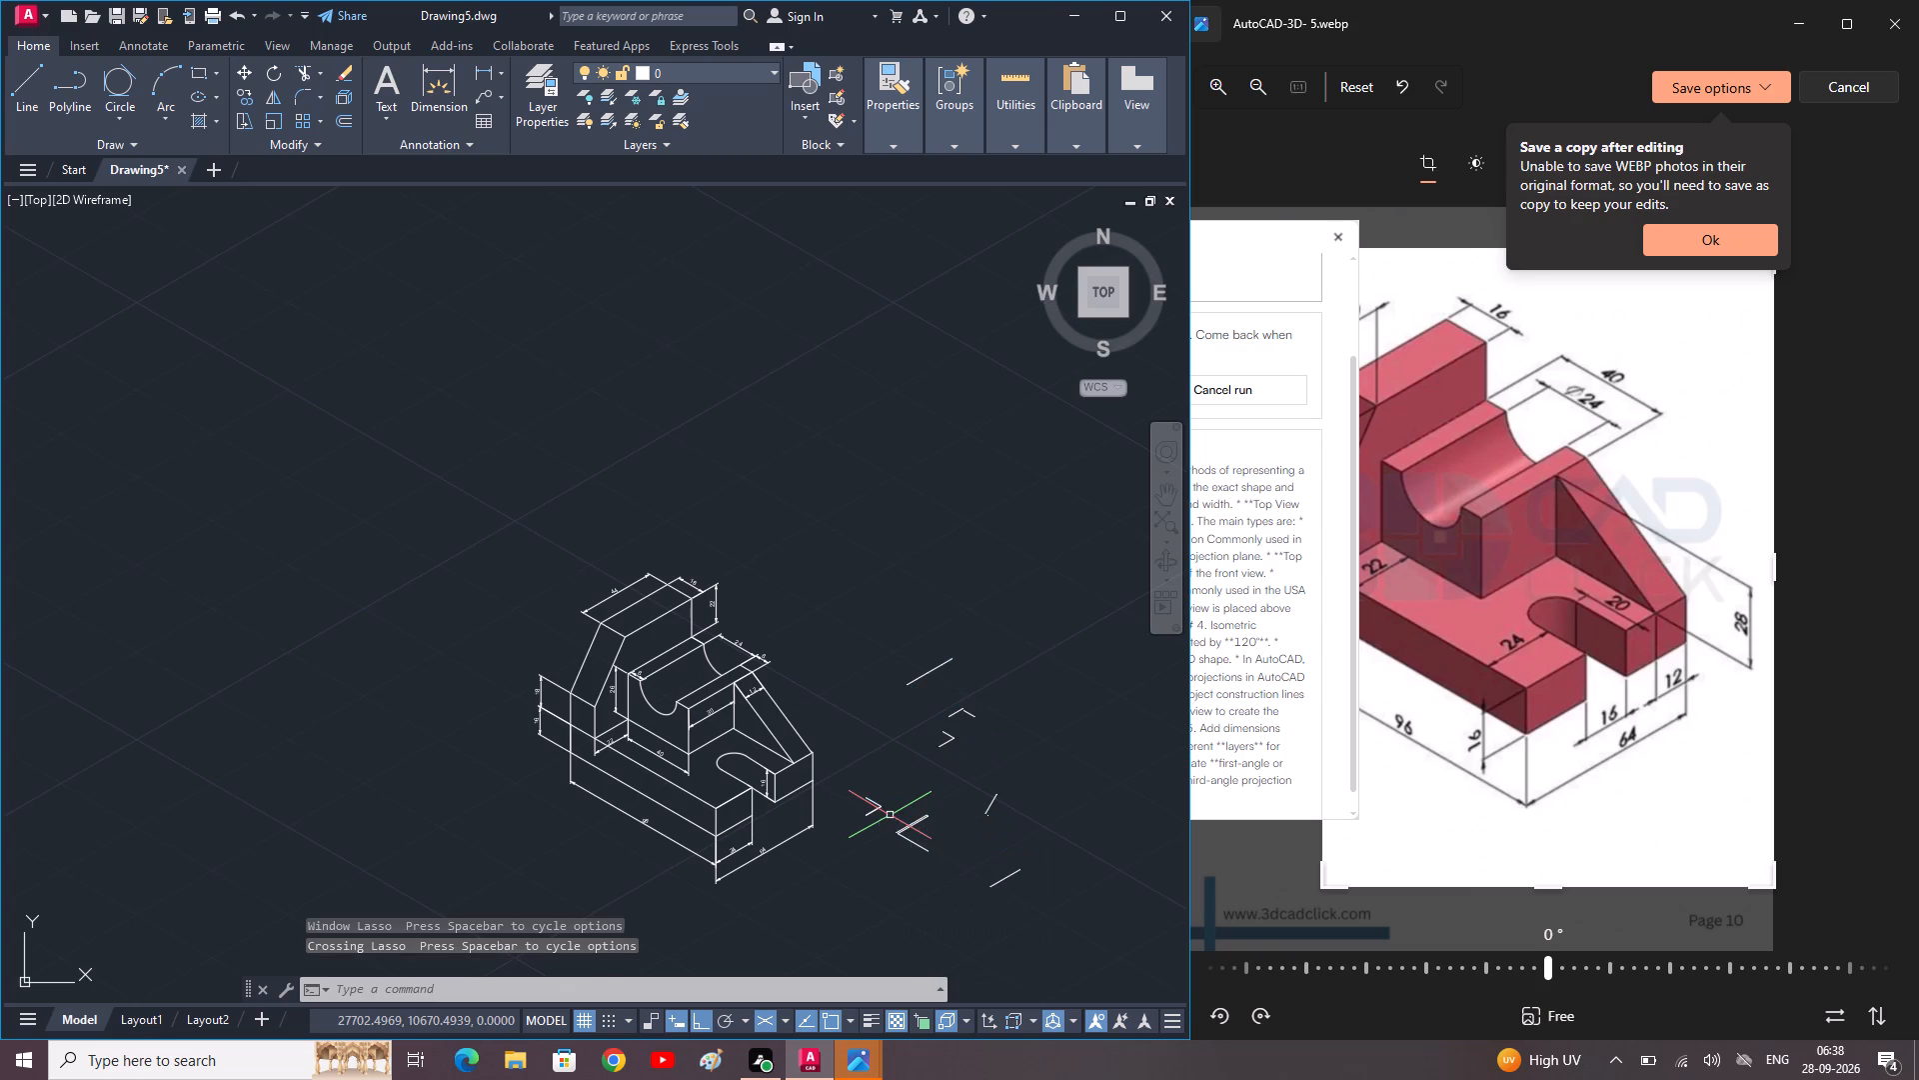
Erase the remaining stray line fragments beside the bracket, leaving only the dimensioned bracket drawing.
drag(955, 614, 888, 751)
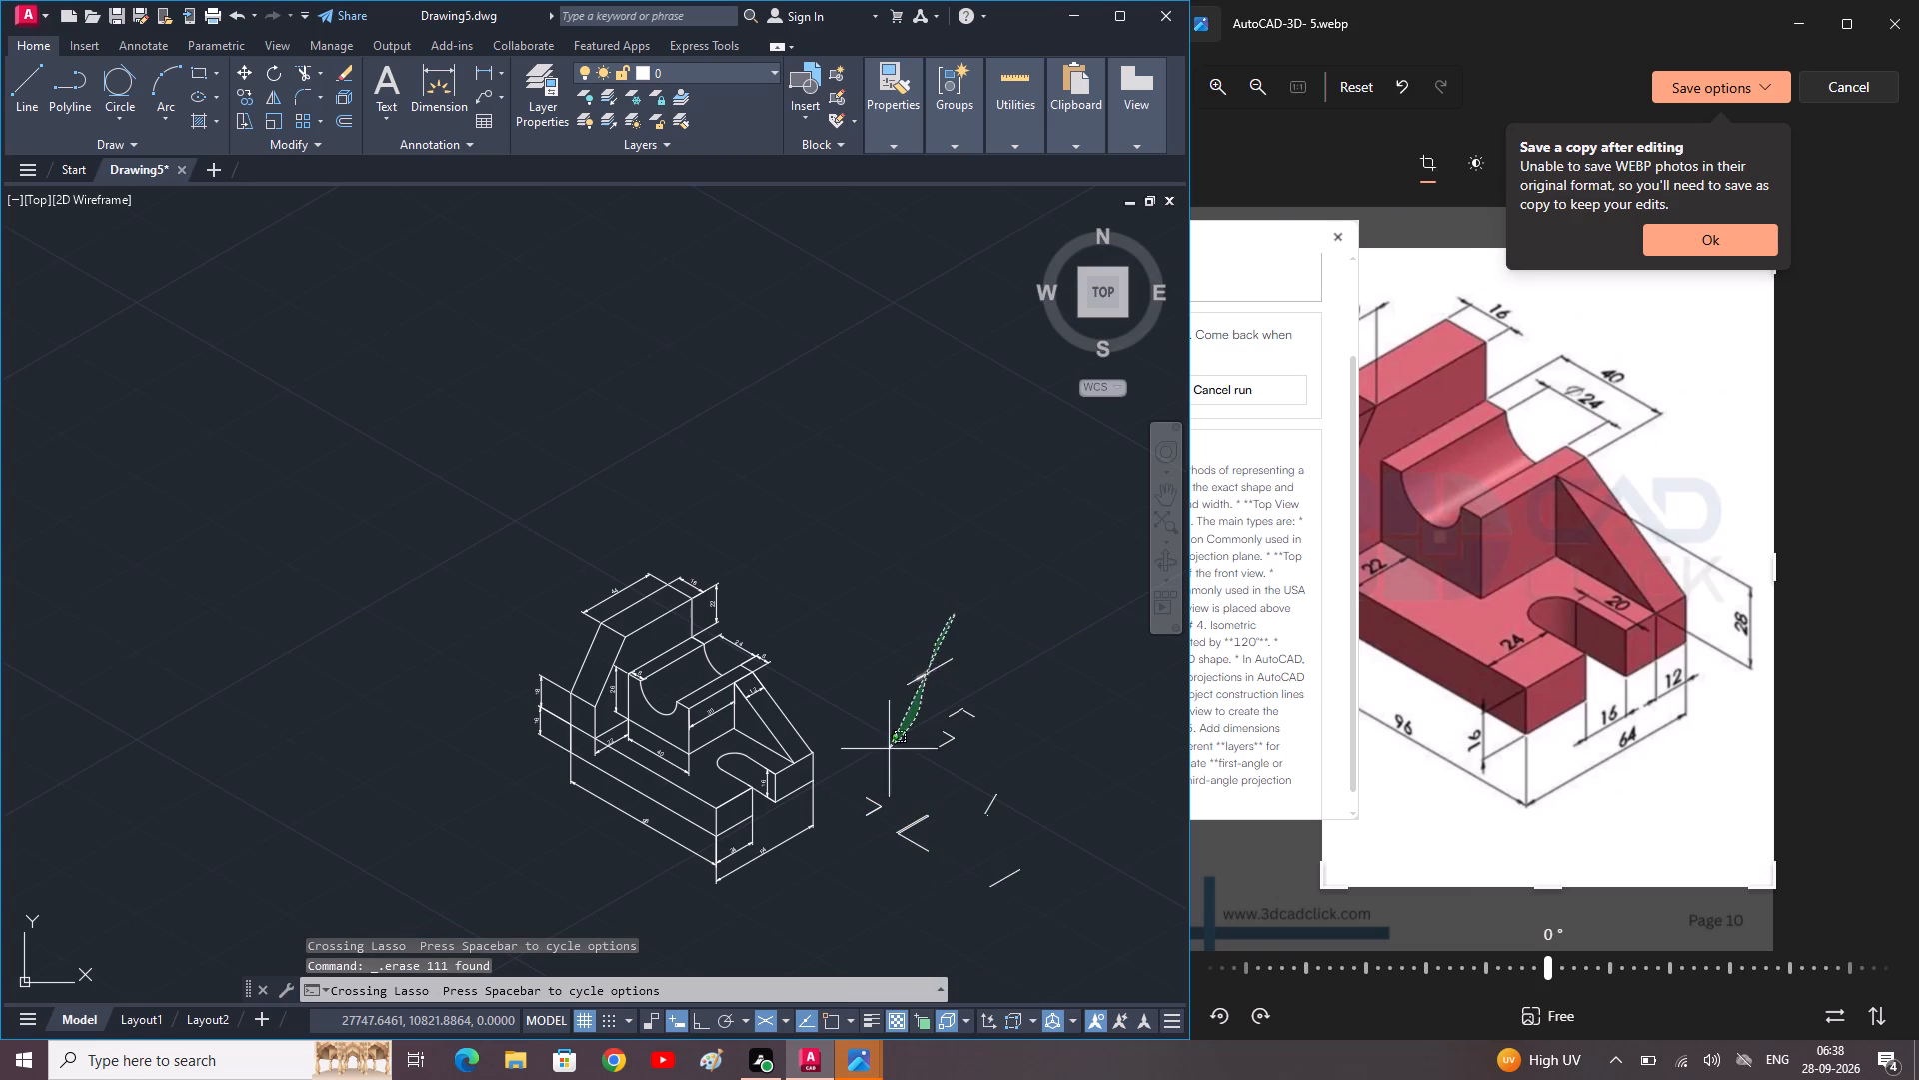
drag(888, 751, 1027, 875)
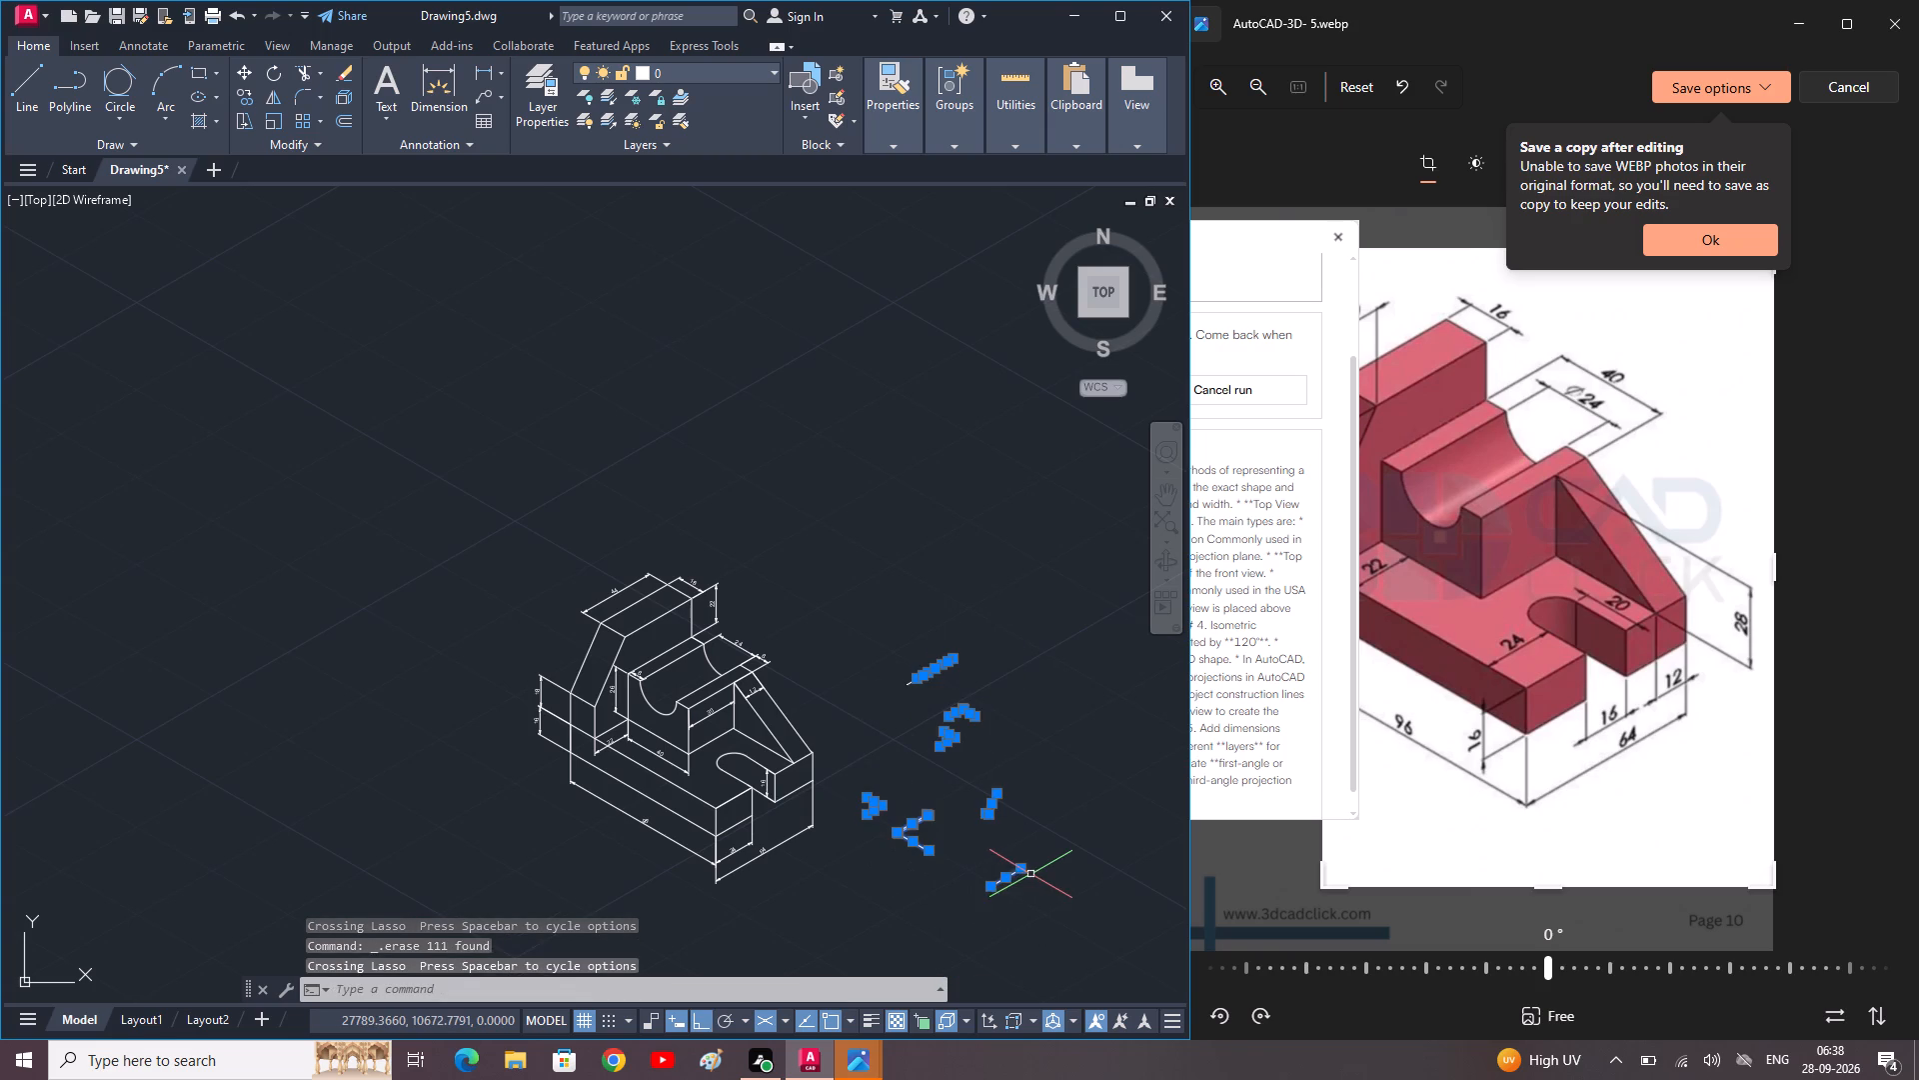
key(Delete)
drag(938, 637, 915, 734)
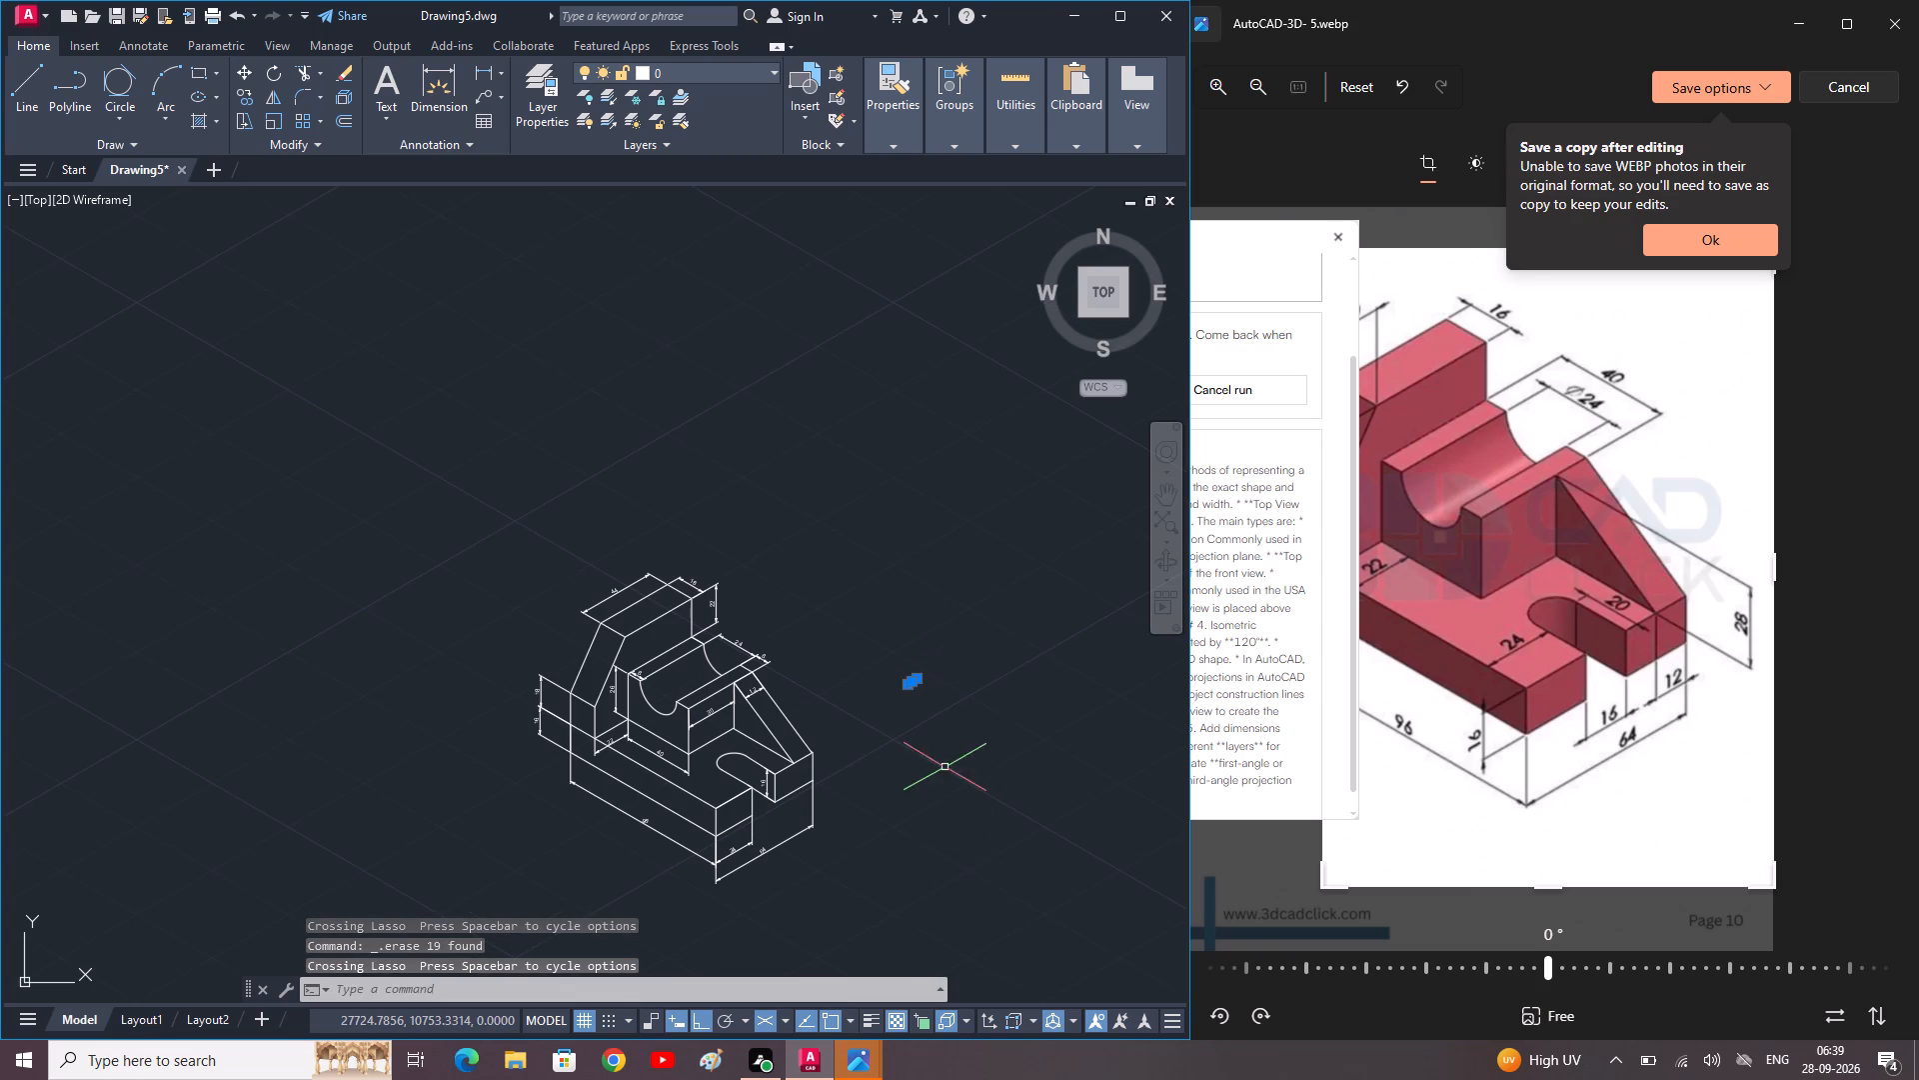
key(Delete)
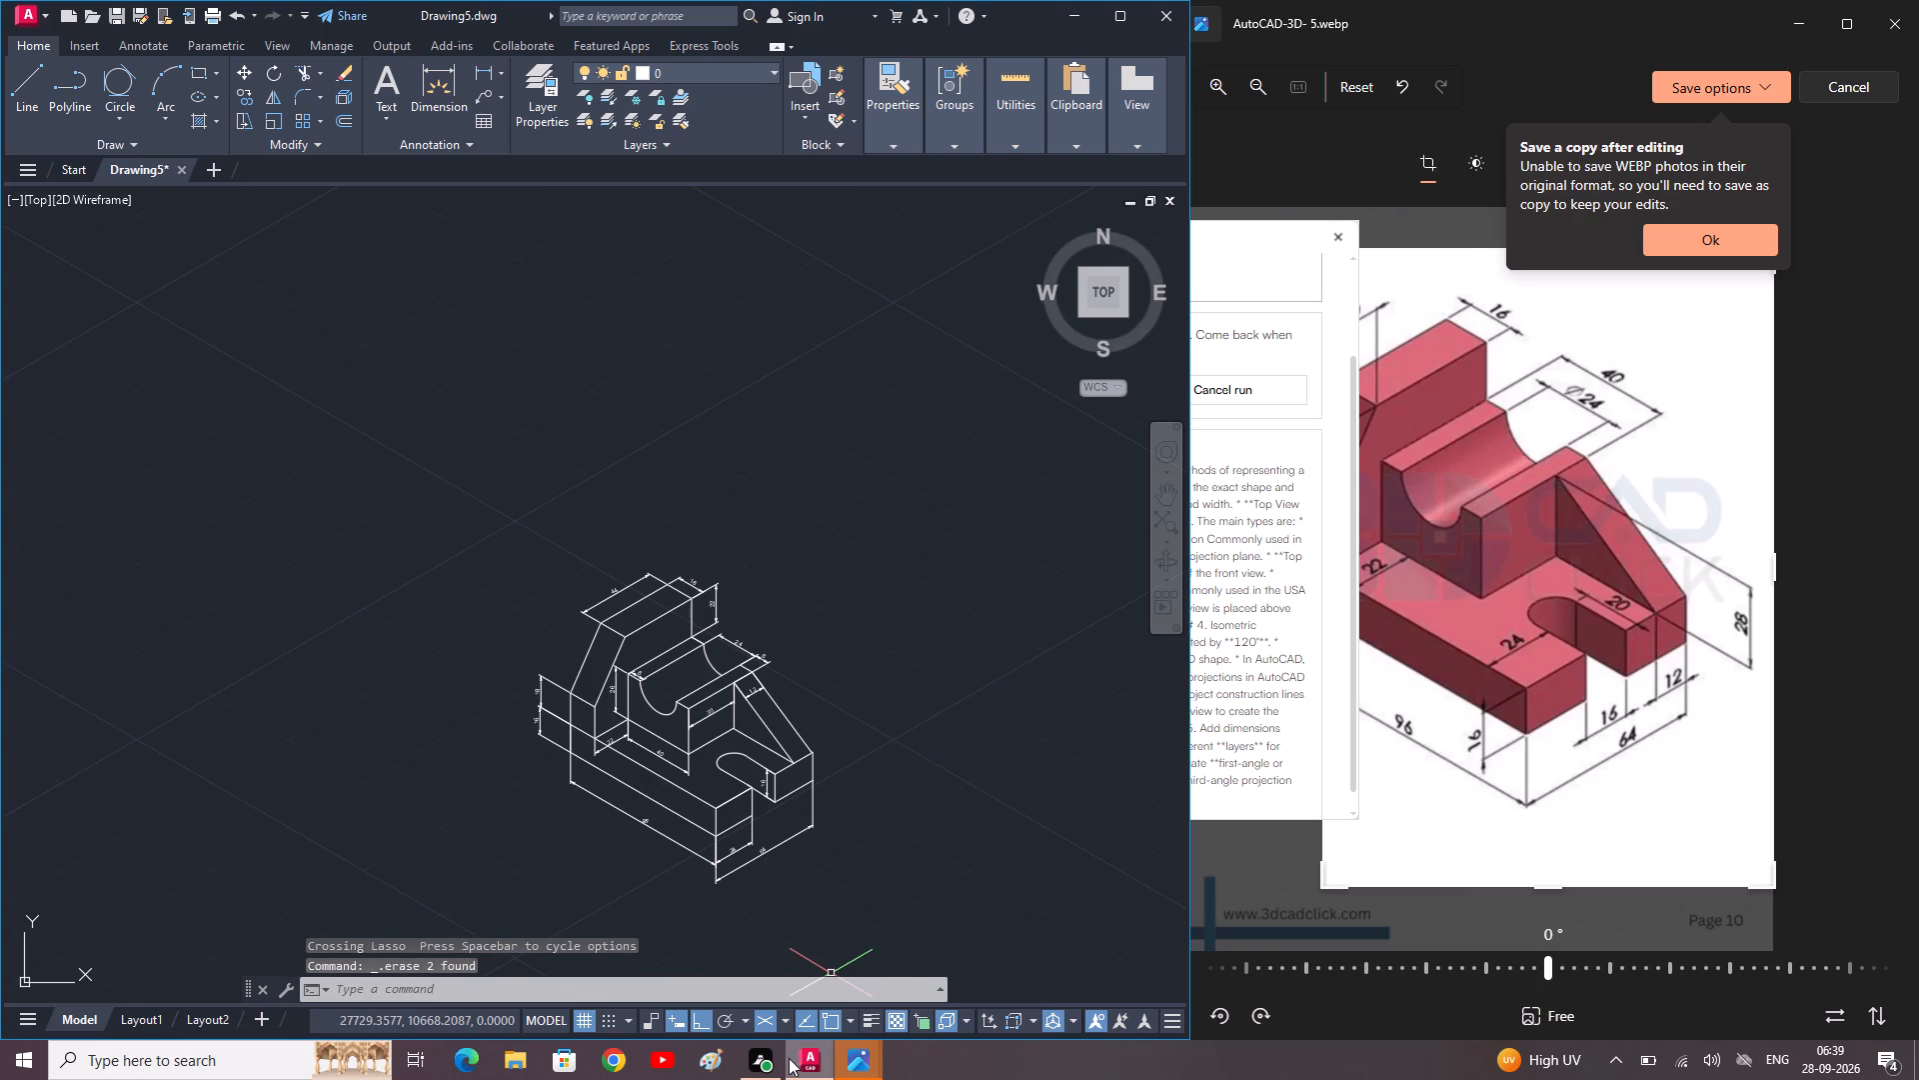
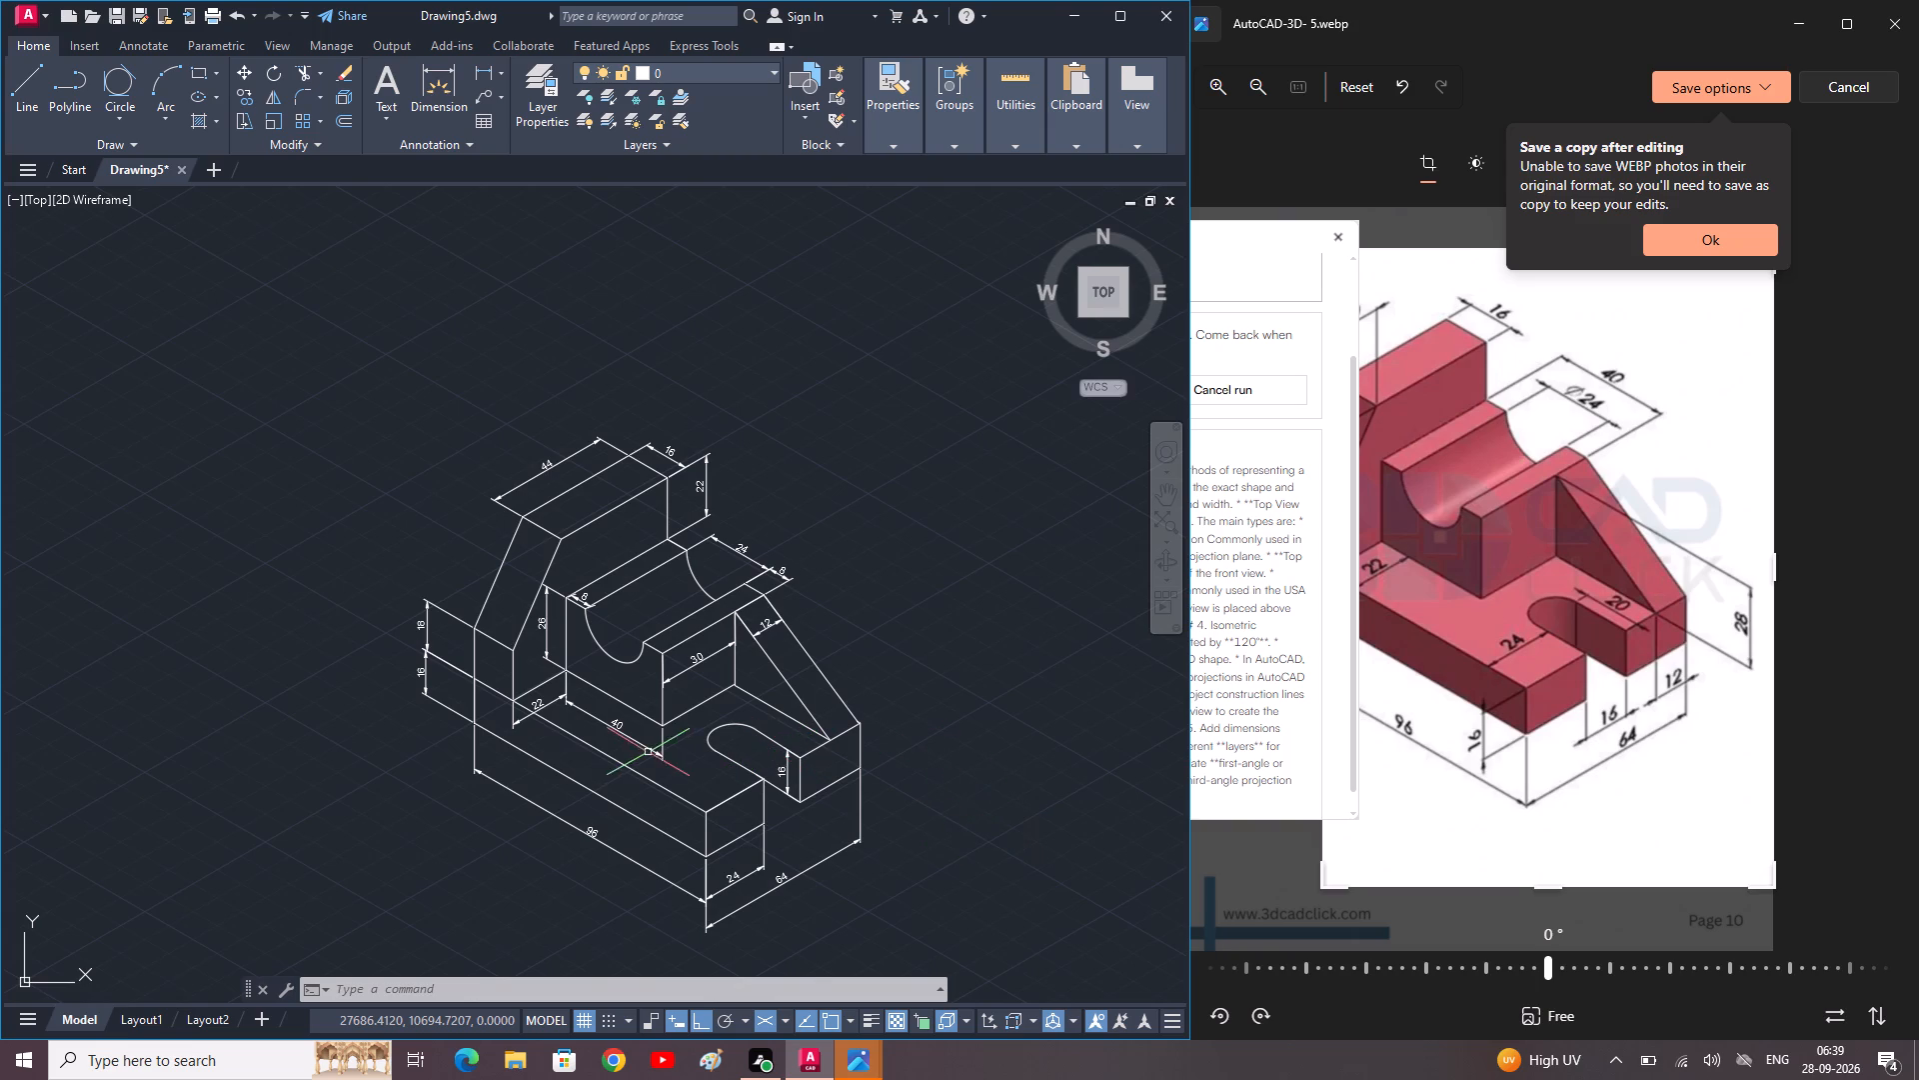
Examine the lower arrowhead and extension line of the 40 dimension on the bracket close up.
scroll(649, 762, up, 3)
scroll(656, 761, down, 2)
scroll(655, 759, up, 2)
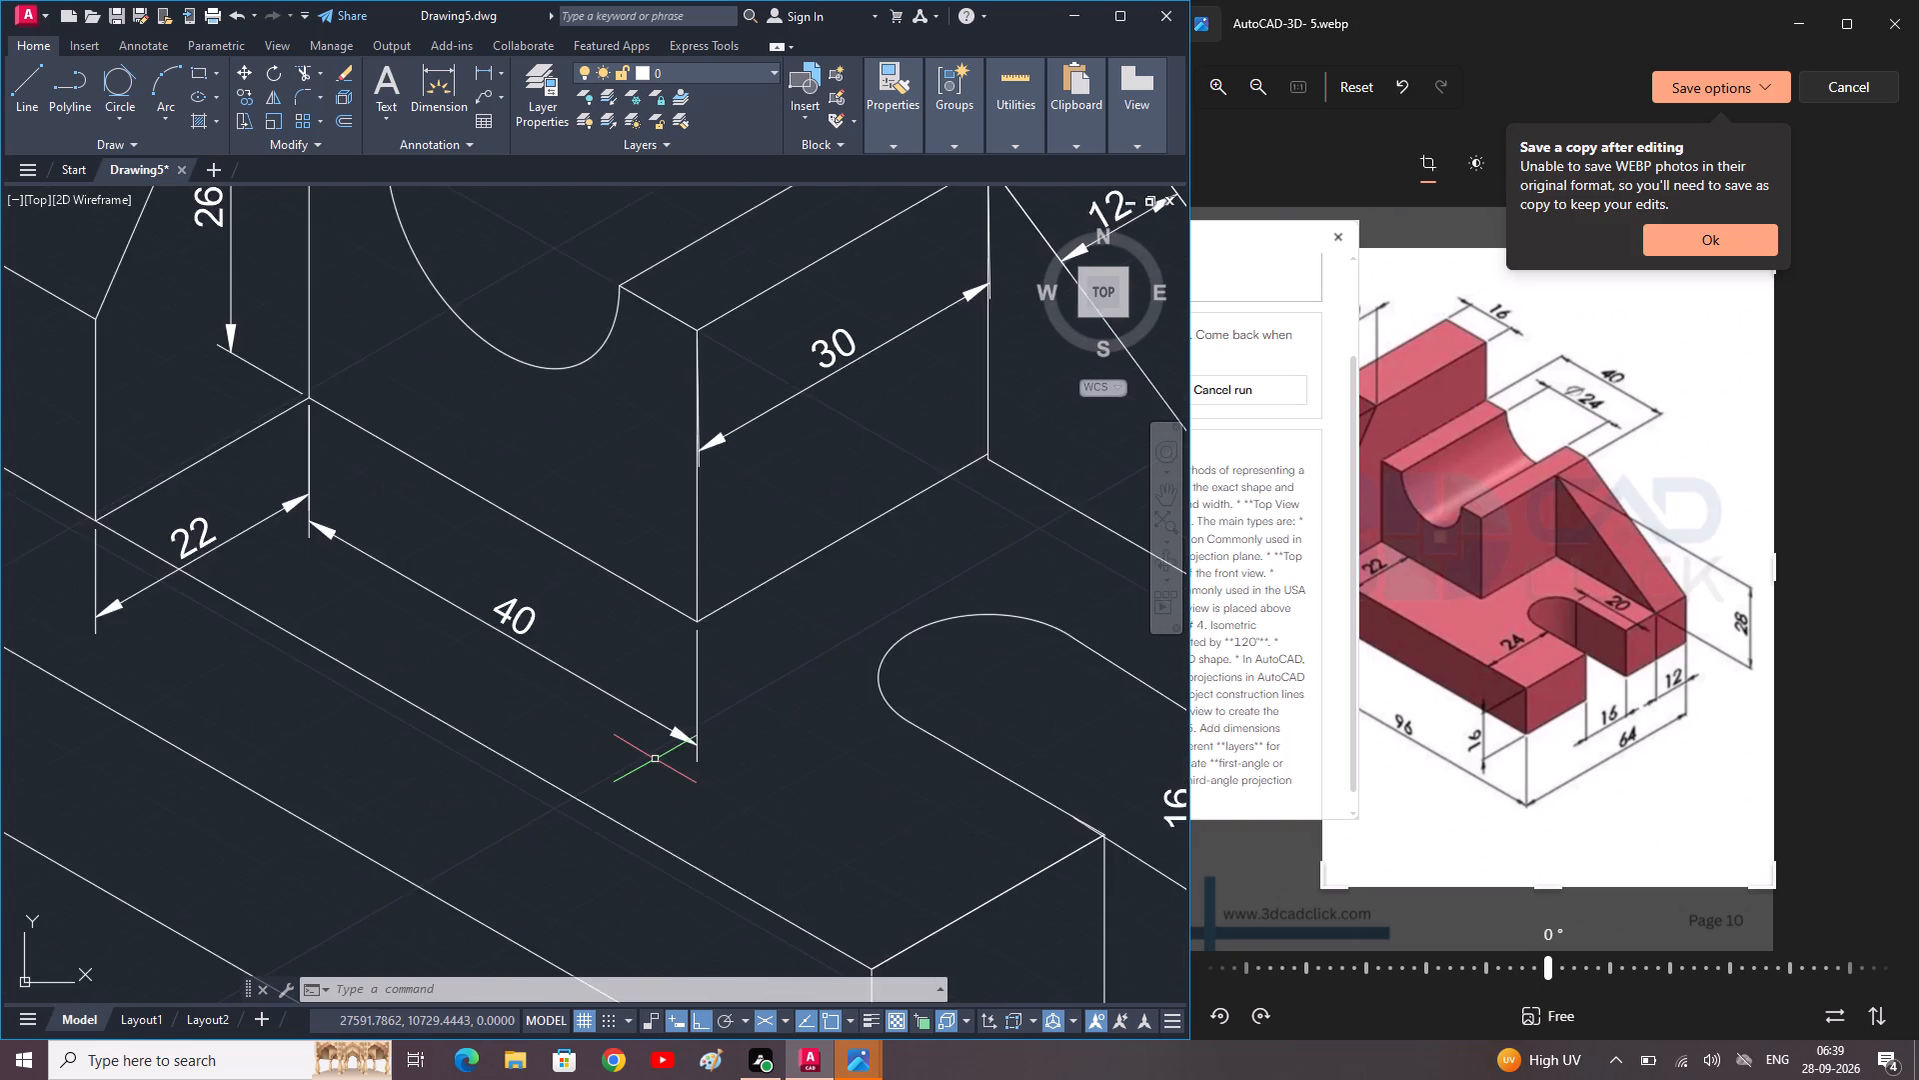
scroll(655, 759, up, 6)
middle_drag(769, 683, 699, 814)
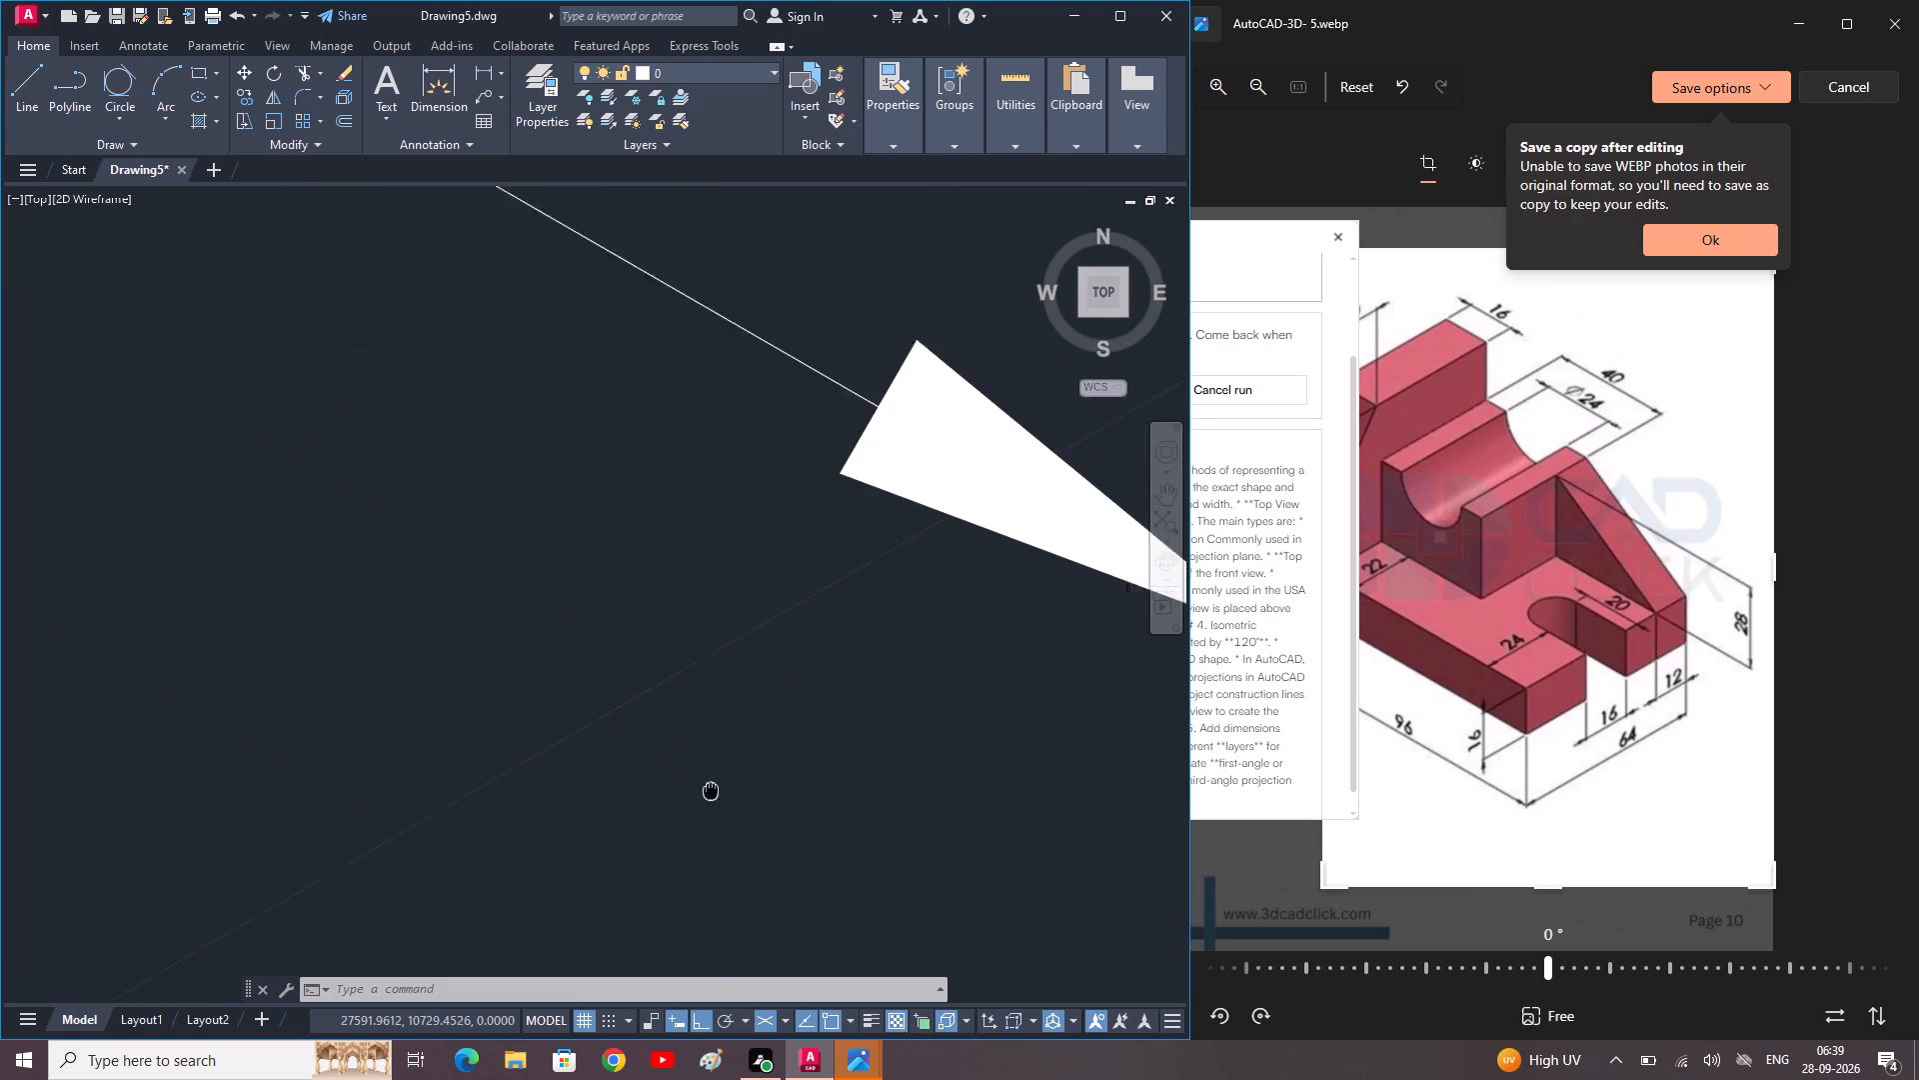
middle_drag(699, 814, 679, 878)
scroll(919, 720, up, 1)
middle_drag(911, 742, 707, 819)
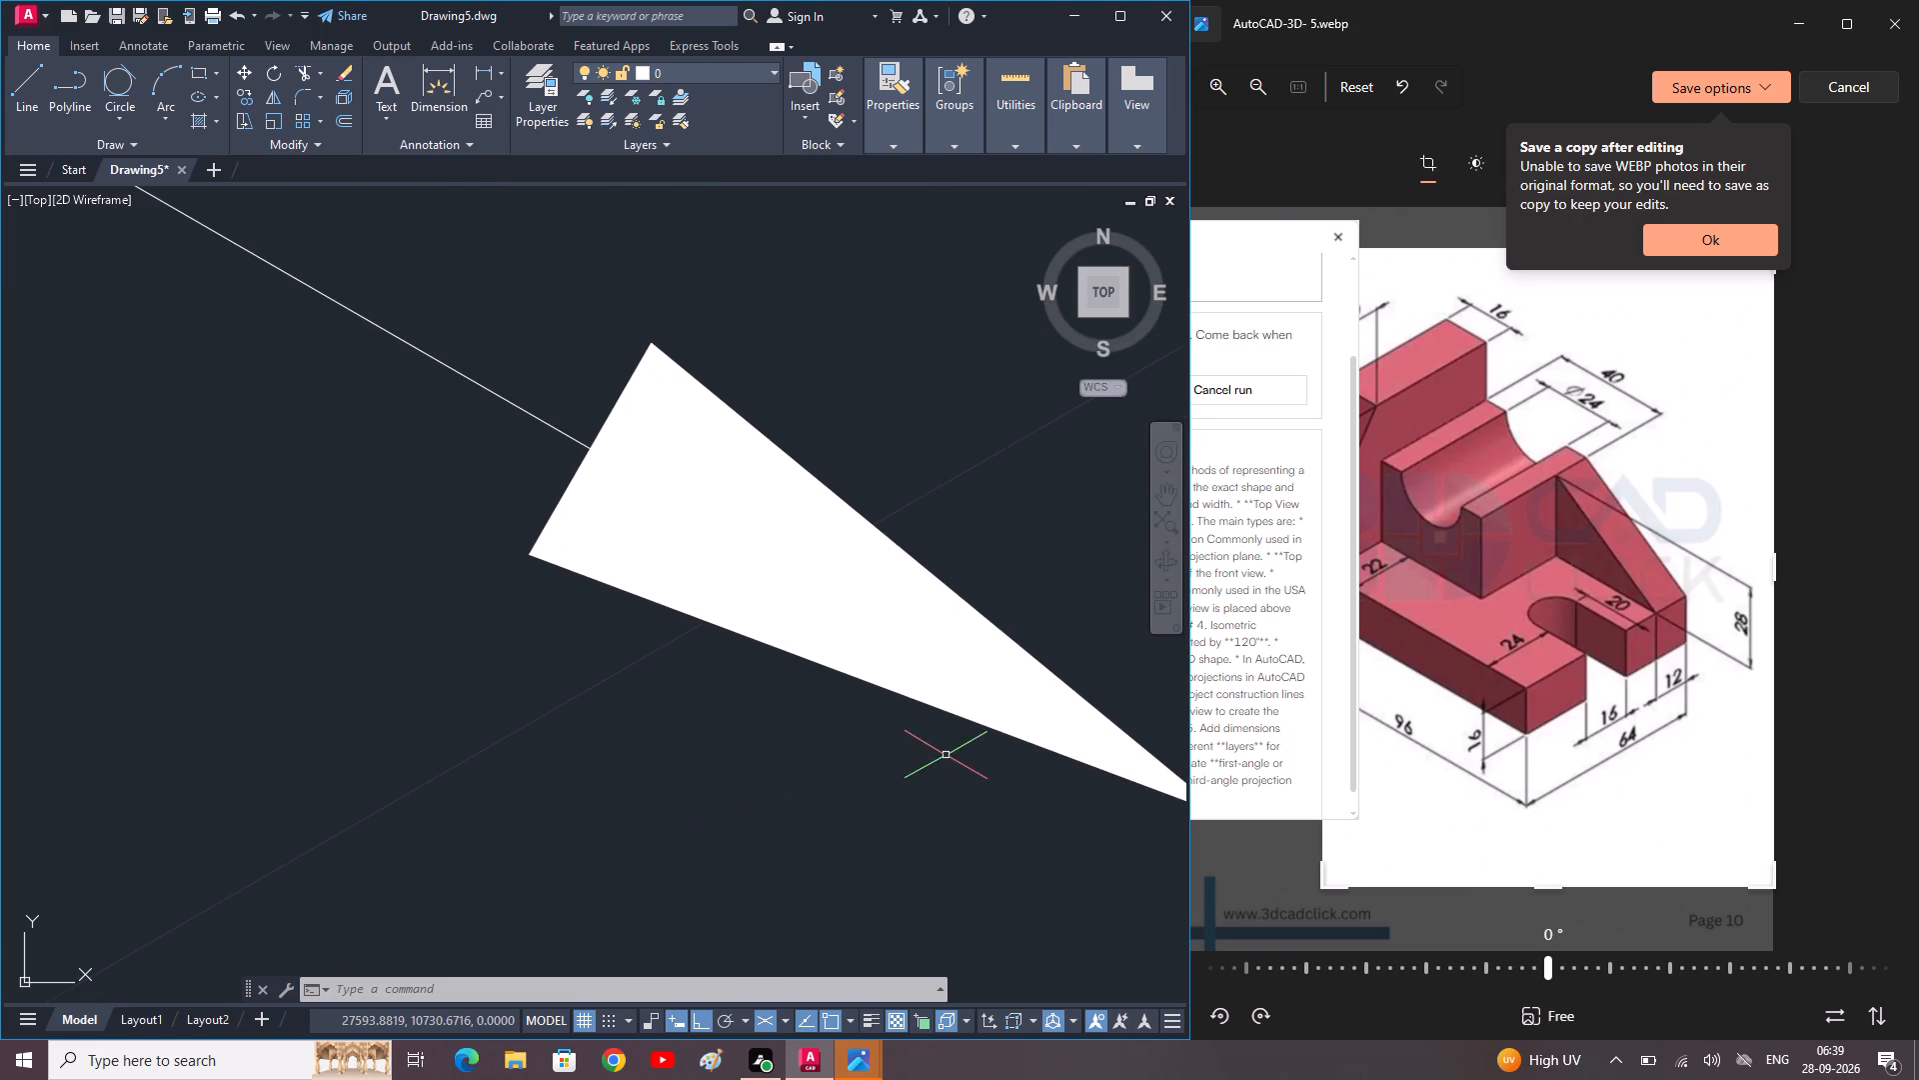
middle_drag(944, 754, 800, 769)
scroll(798, 767, up, 1)
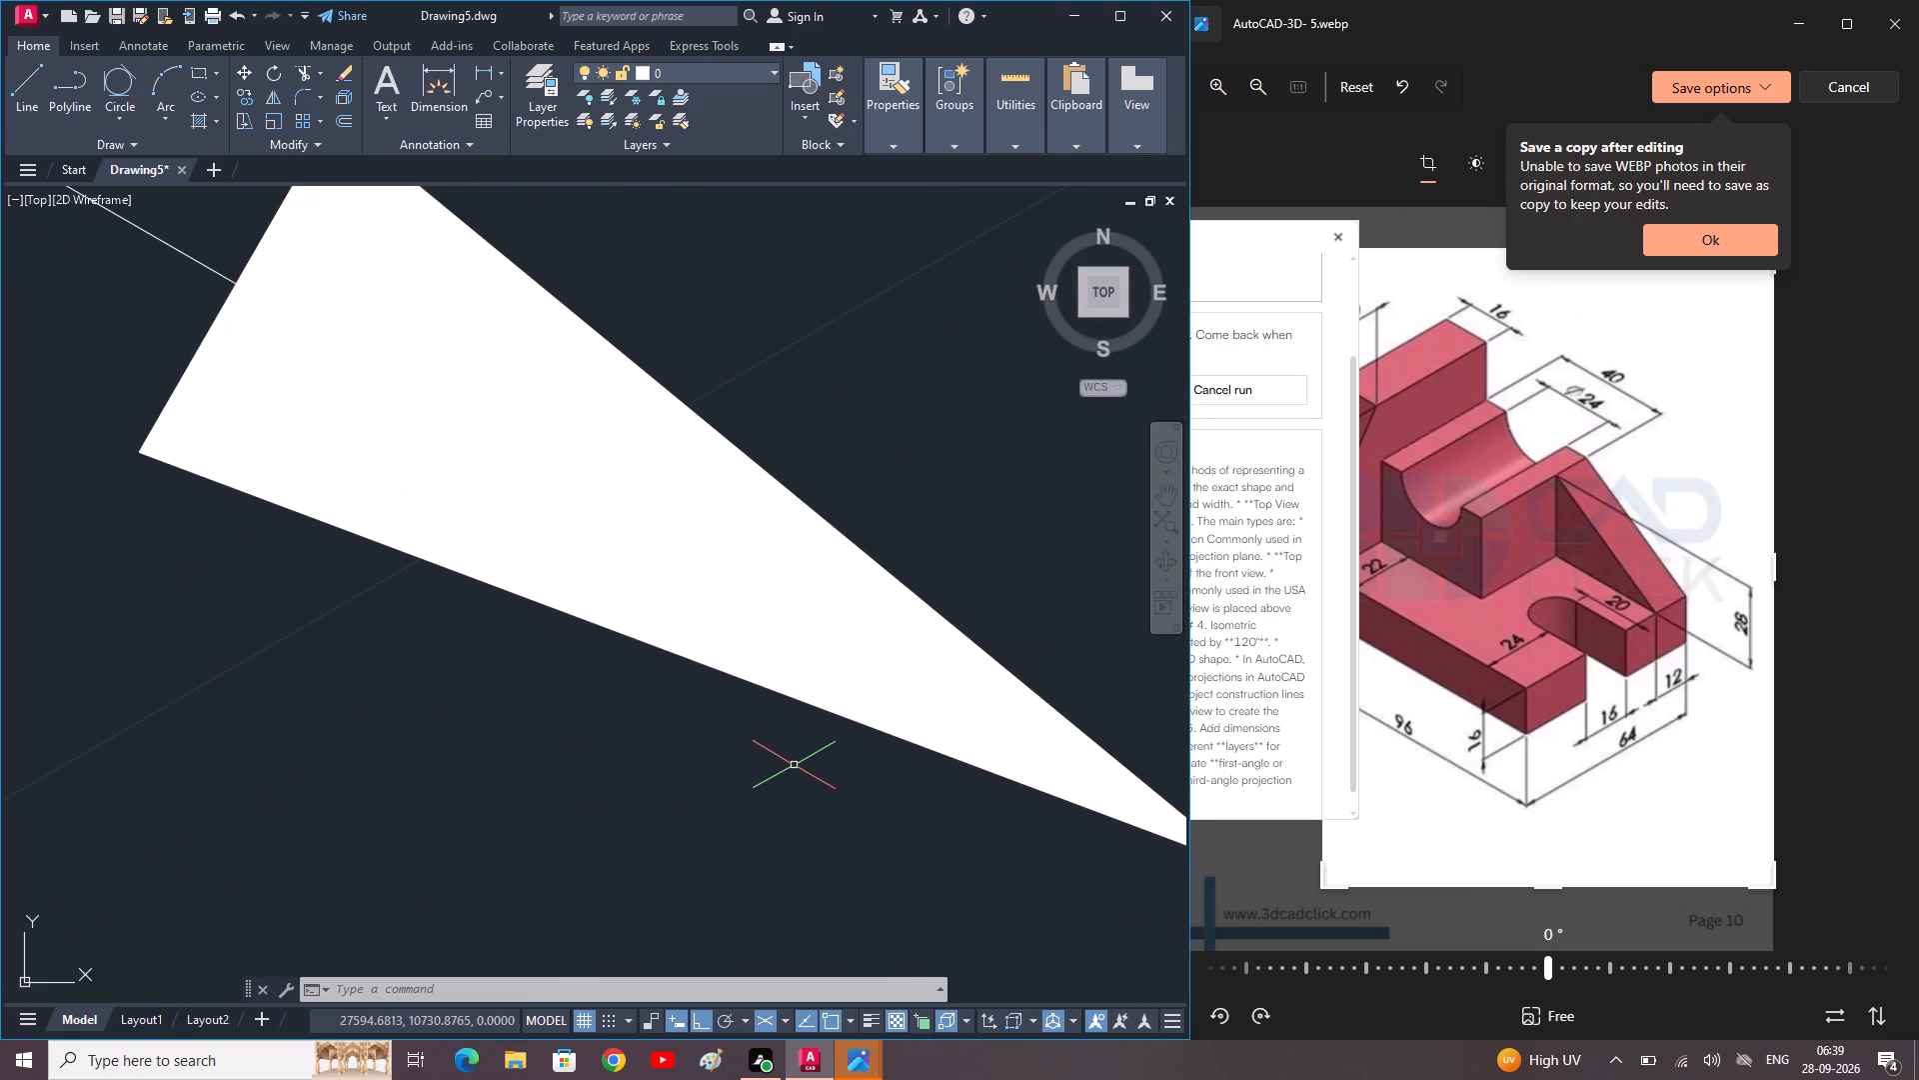
middle_drag(794, 764, 756, 864)
middle_drag(832, 836, 818, 875)
scroll(789, 845, up, 1)
scroll(789, 845, down, 1)
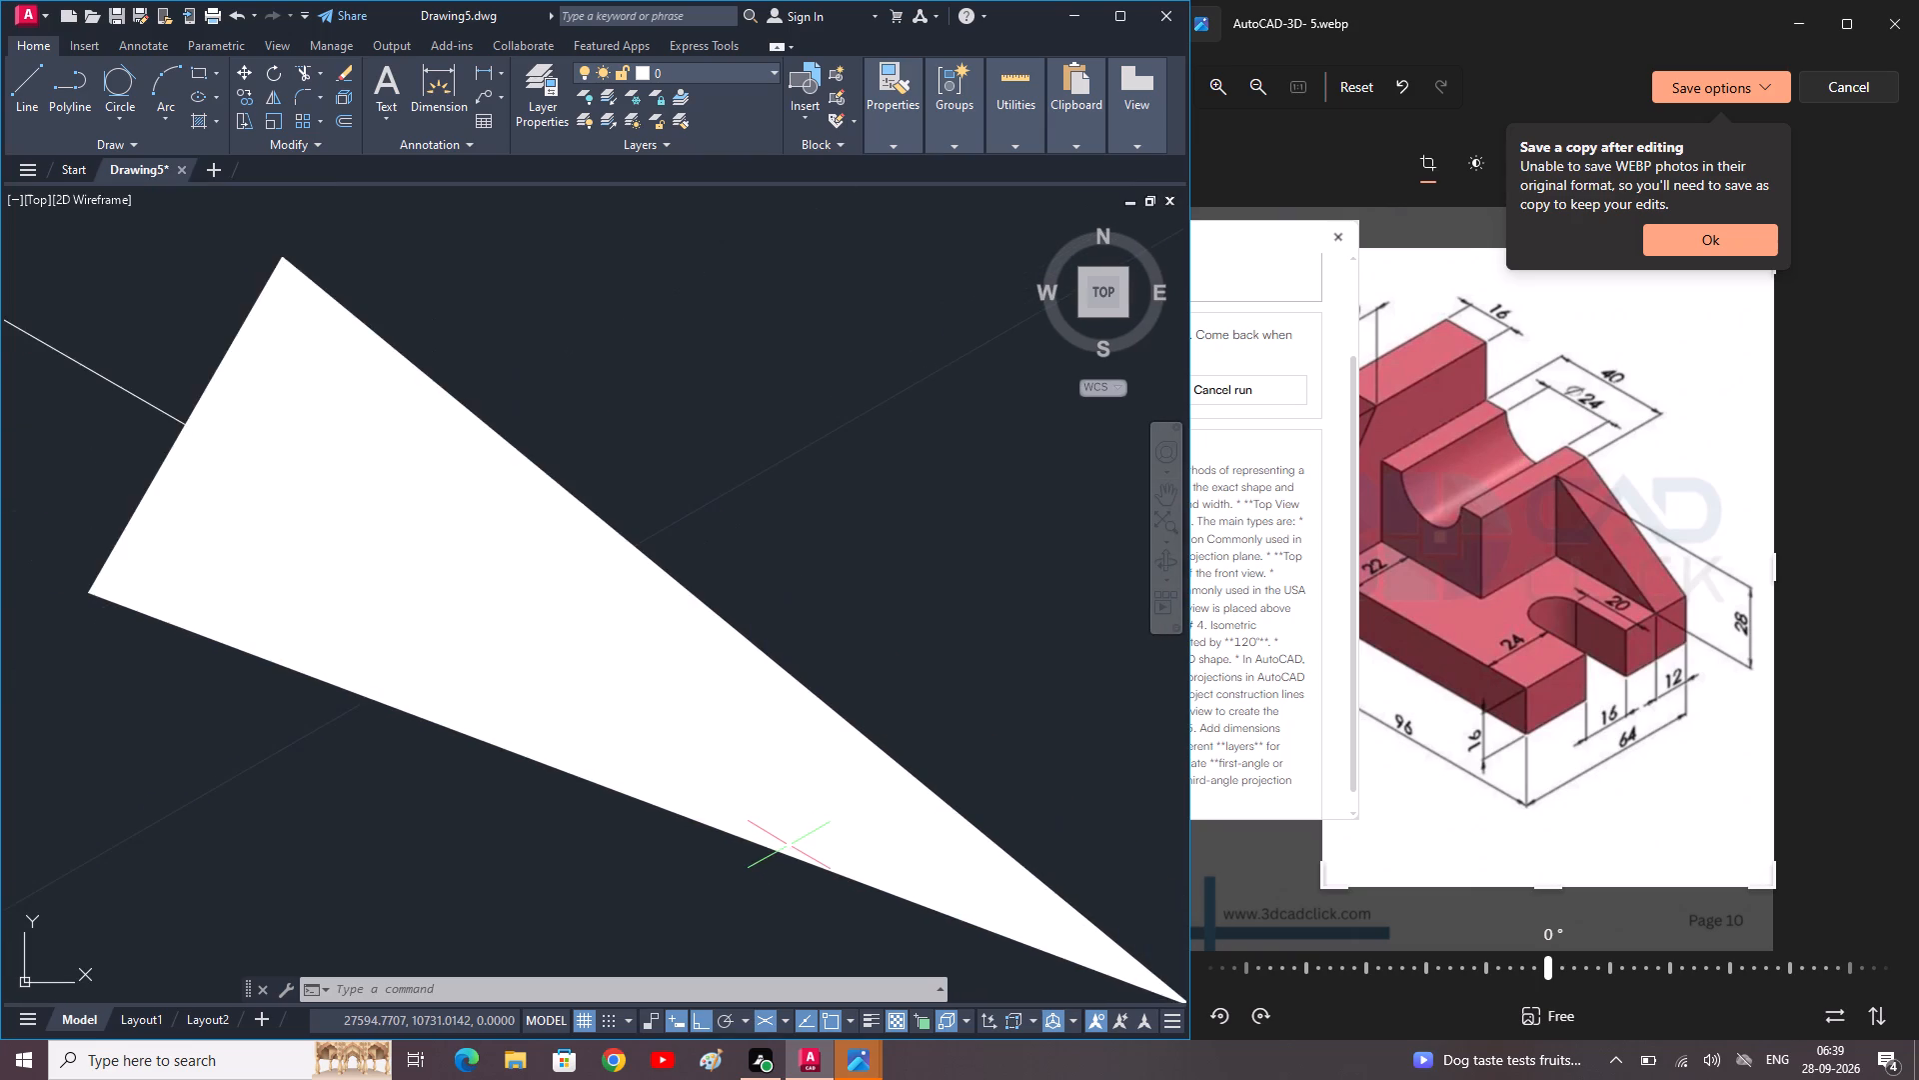
scroll(789, 845, down, 3)
scroll(776, 842, up, 6)
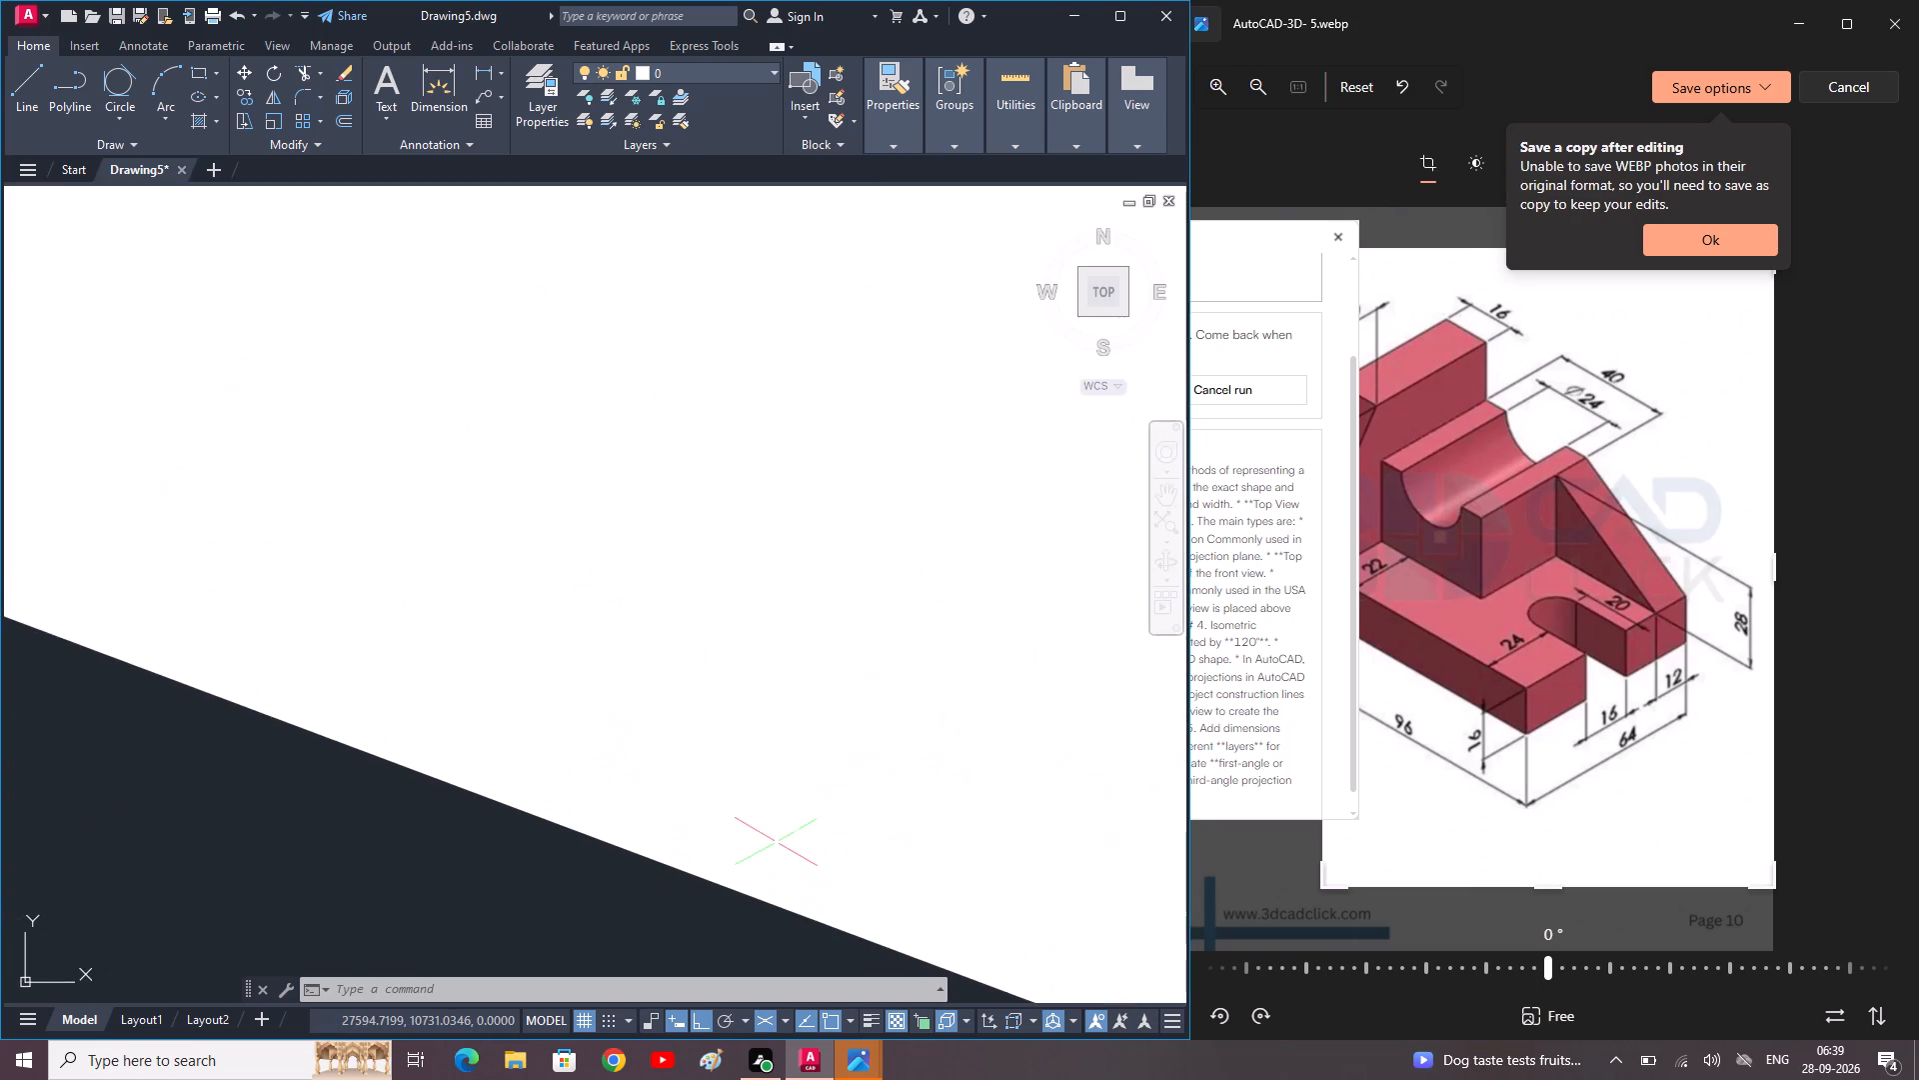
scroll(776, 842, up, 8)
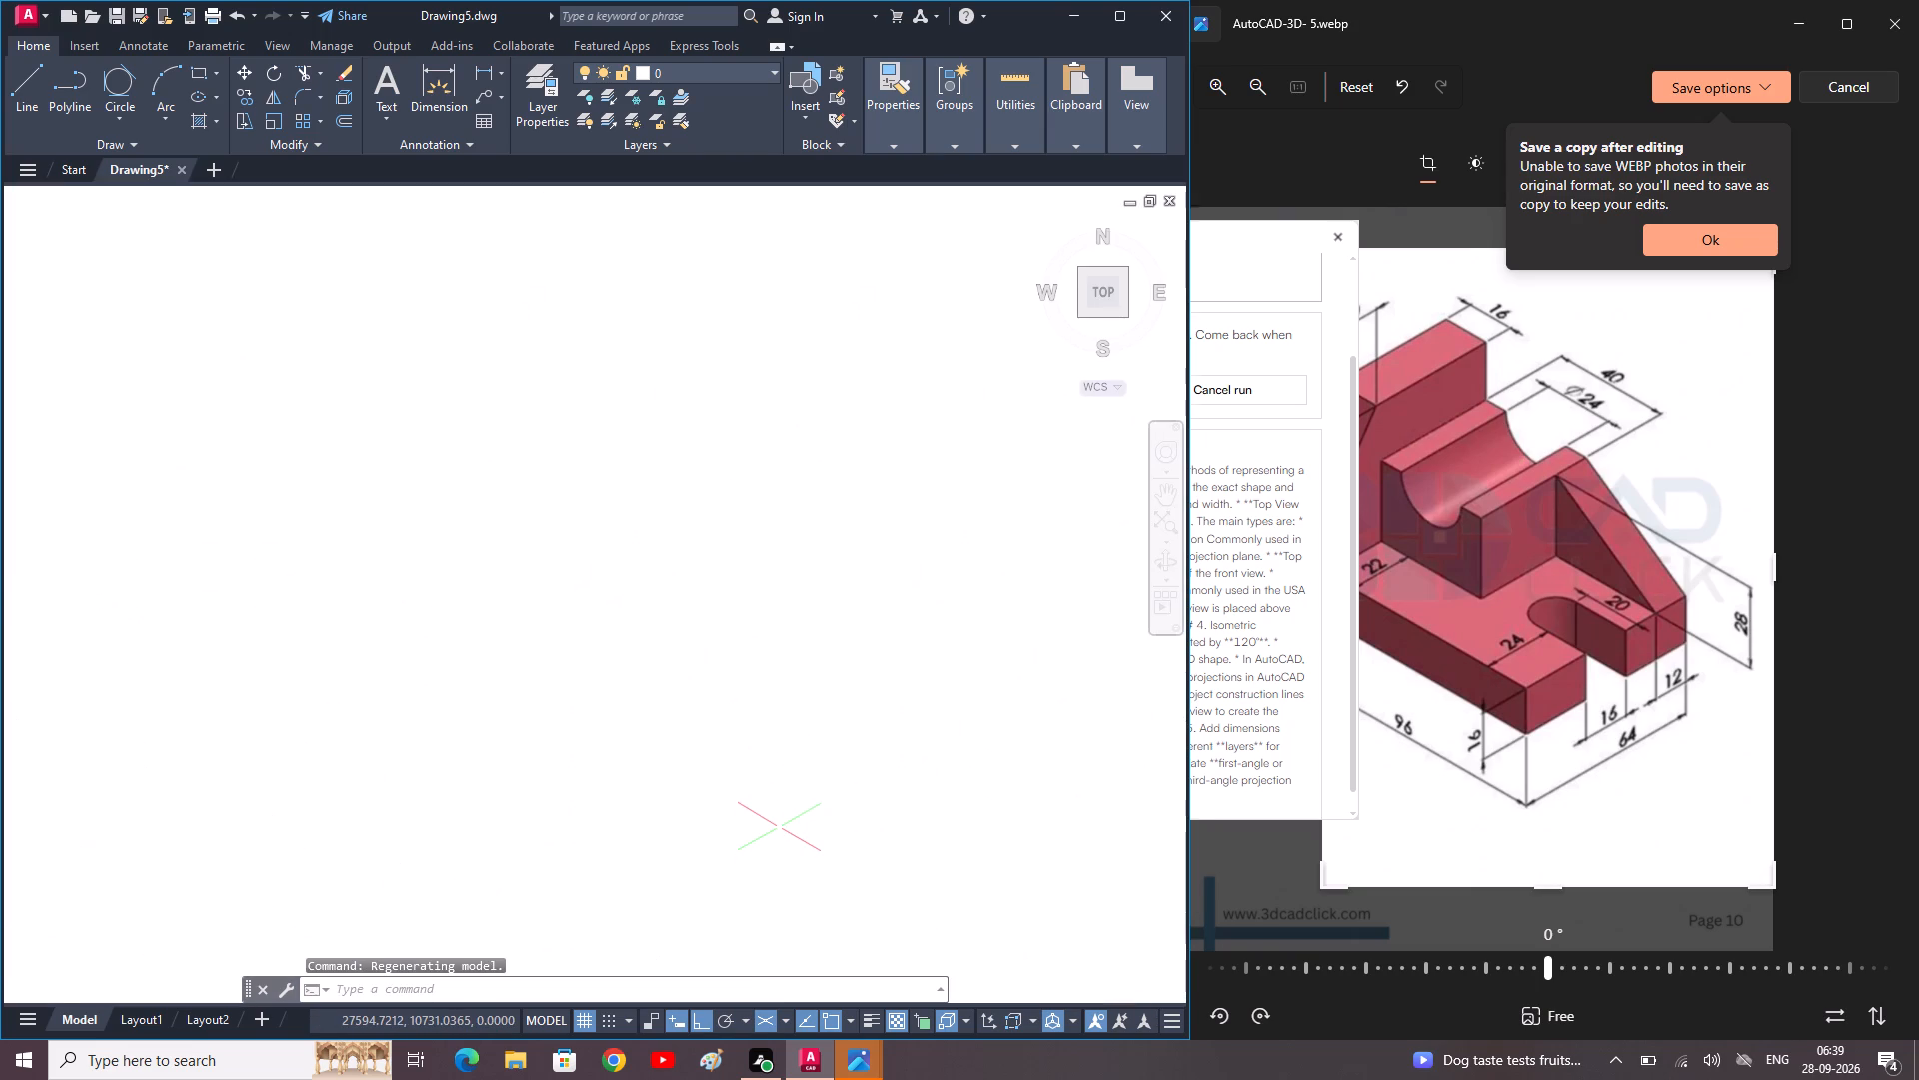
scroll(777, 816, down, 8)
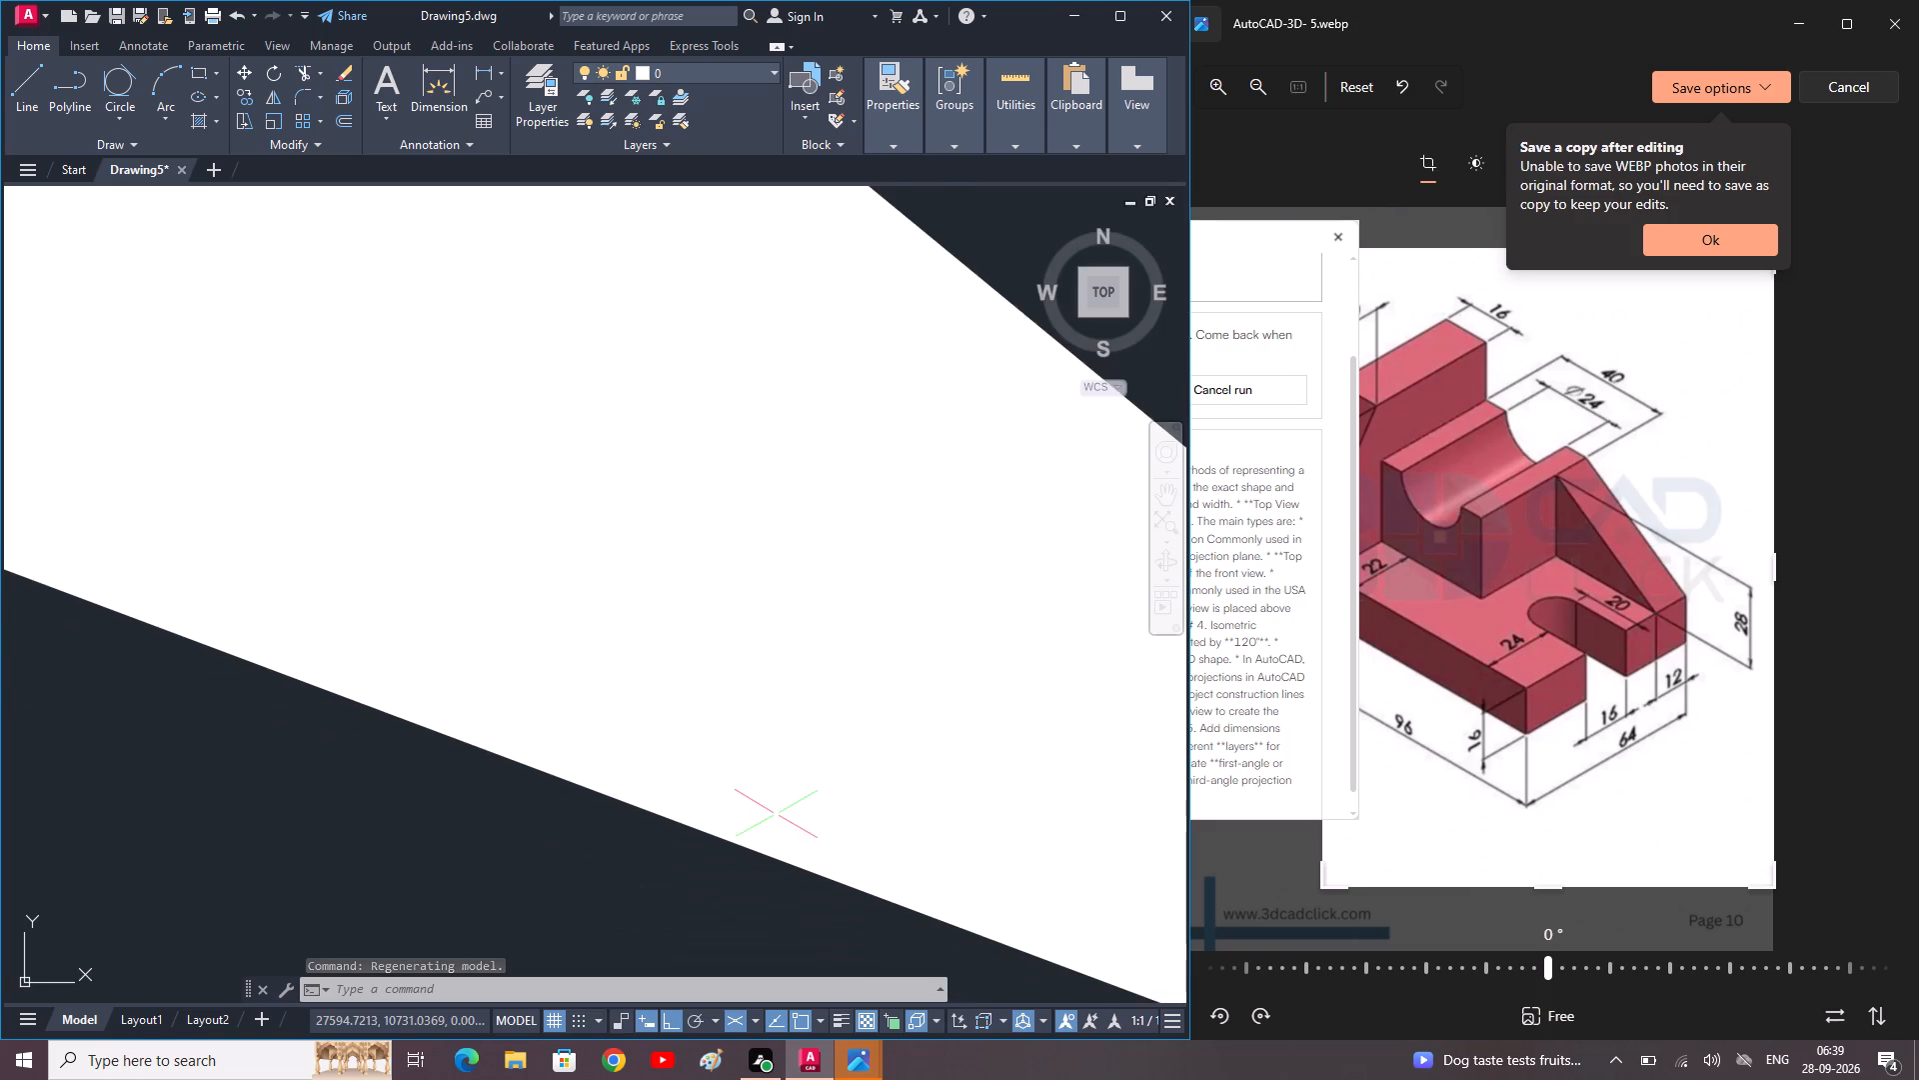
scroll(776, 814, down, 7)
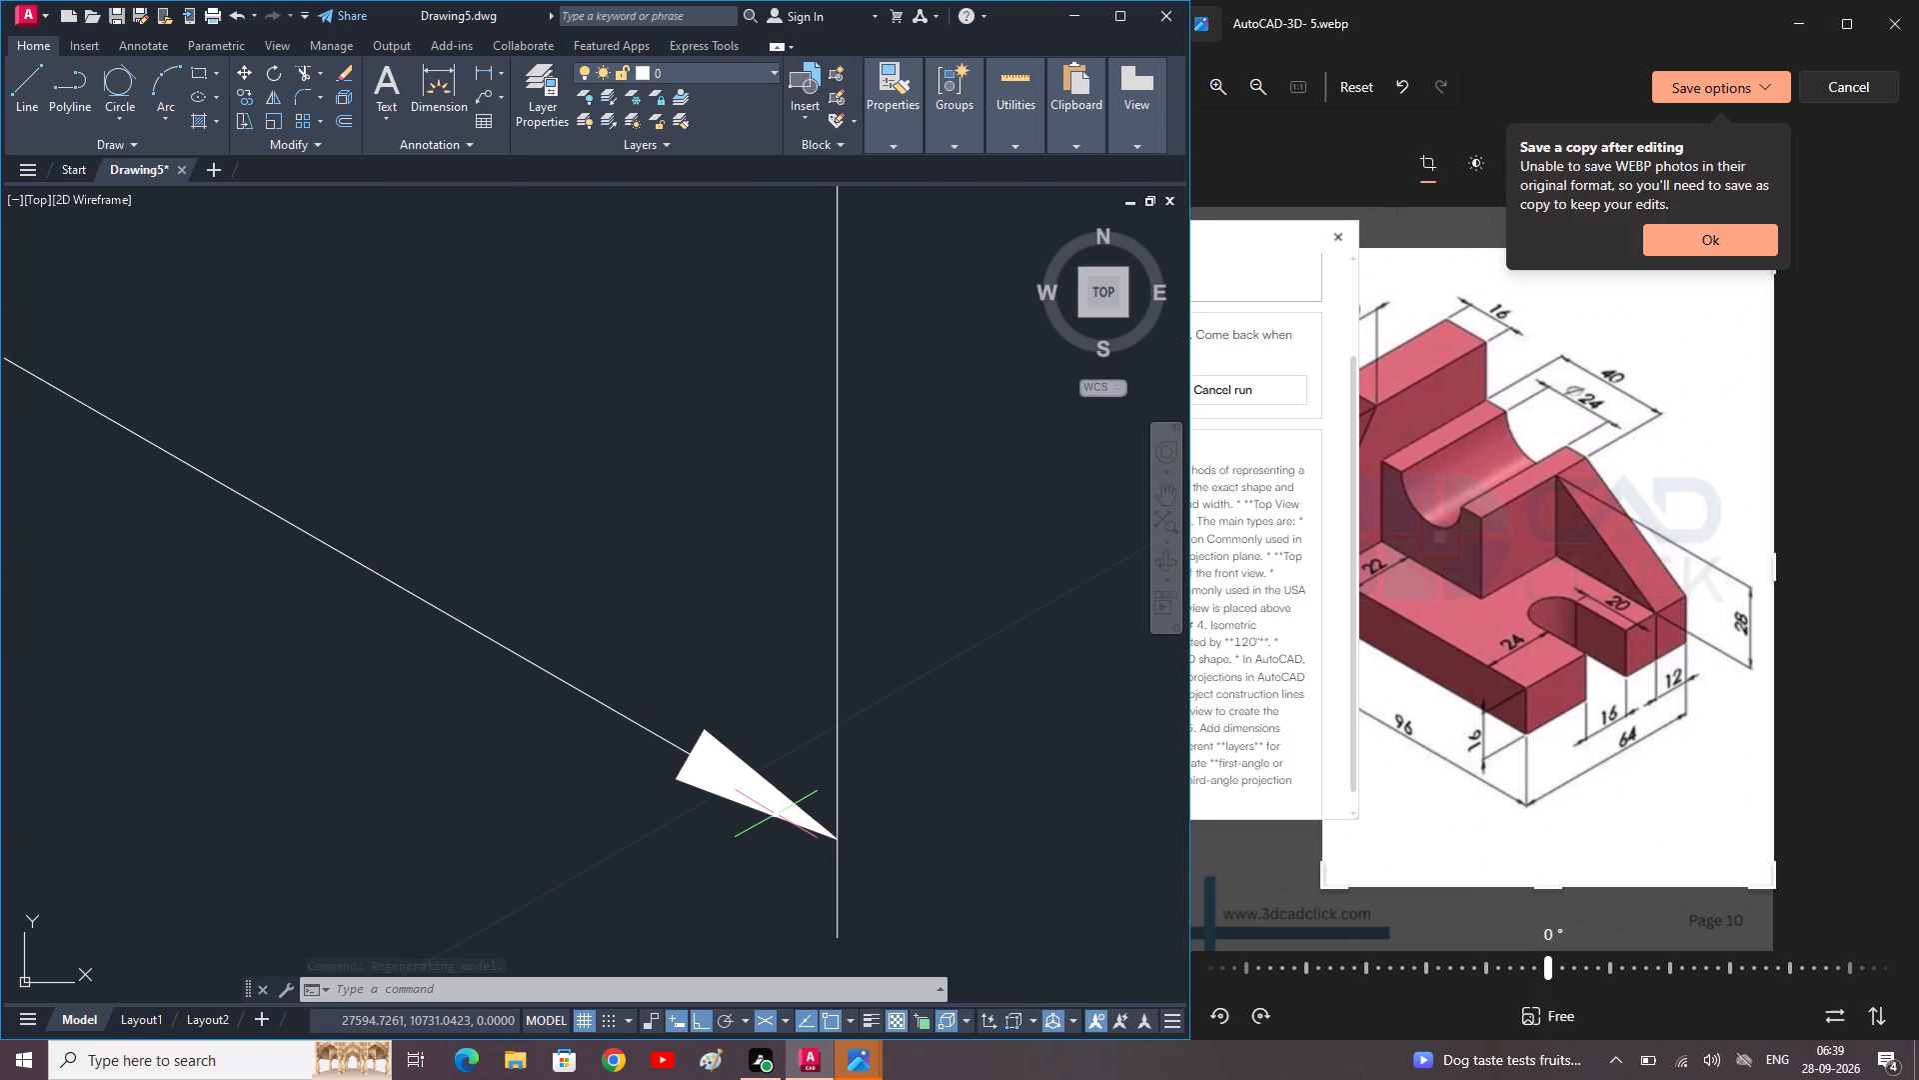
scroll(776, 814, down, 6)
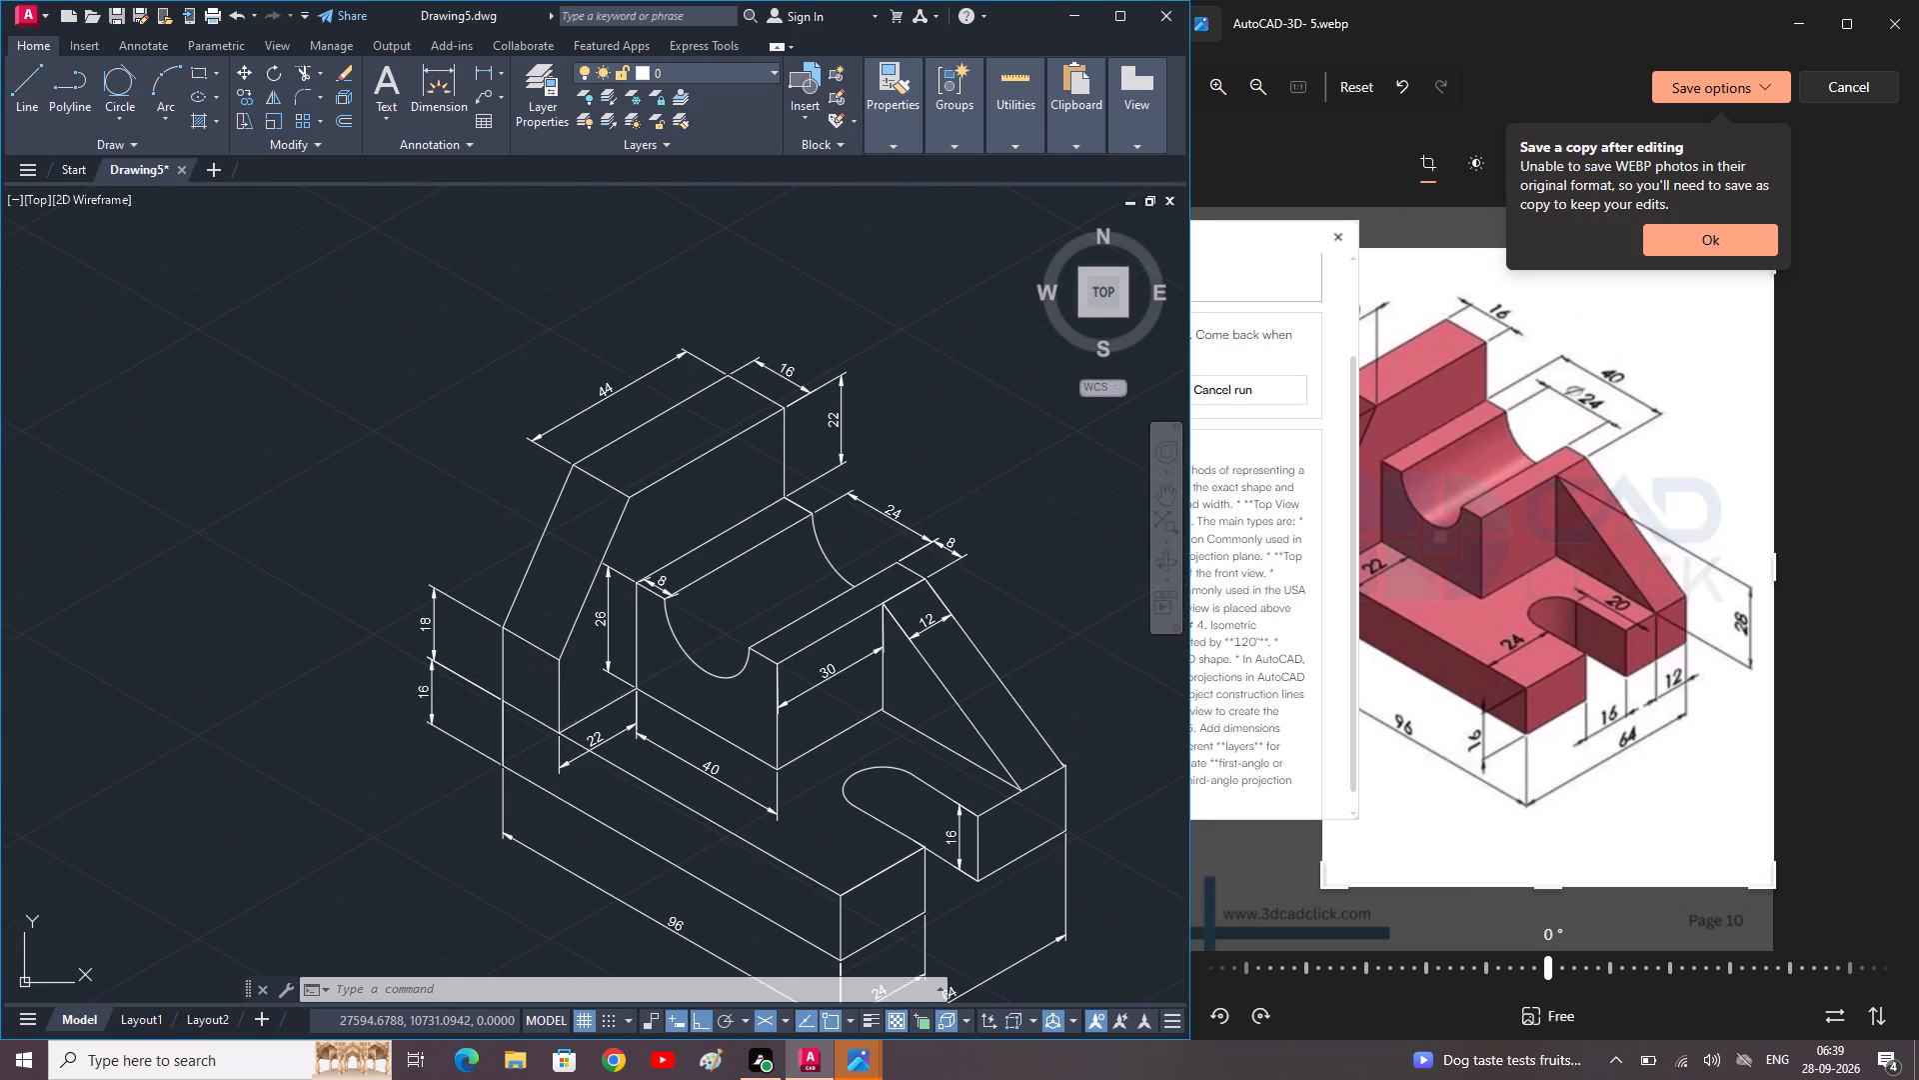
Look over the whole bracket drawing and examine where the sloped rib meets the base beside the slot.
scroll(774, 813, down, 7)
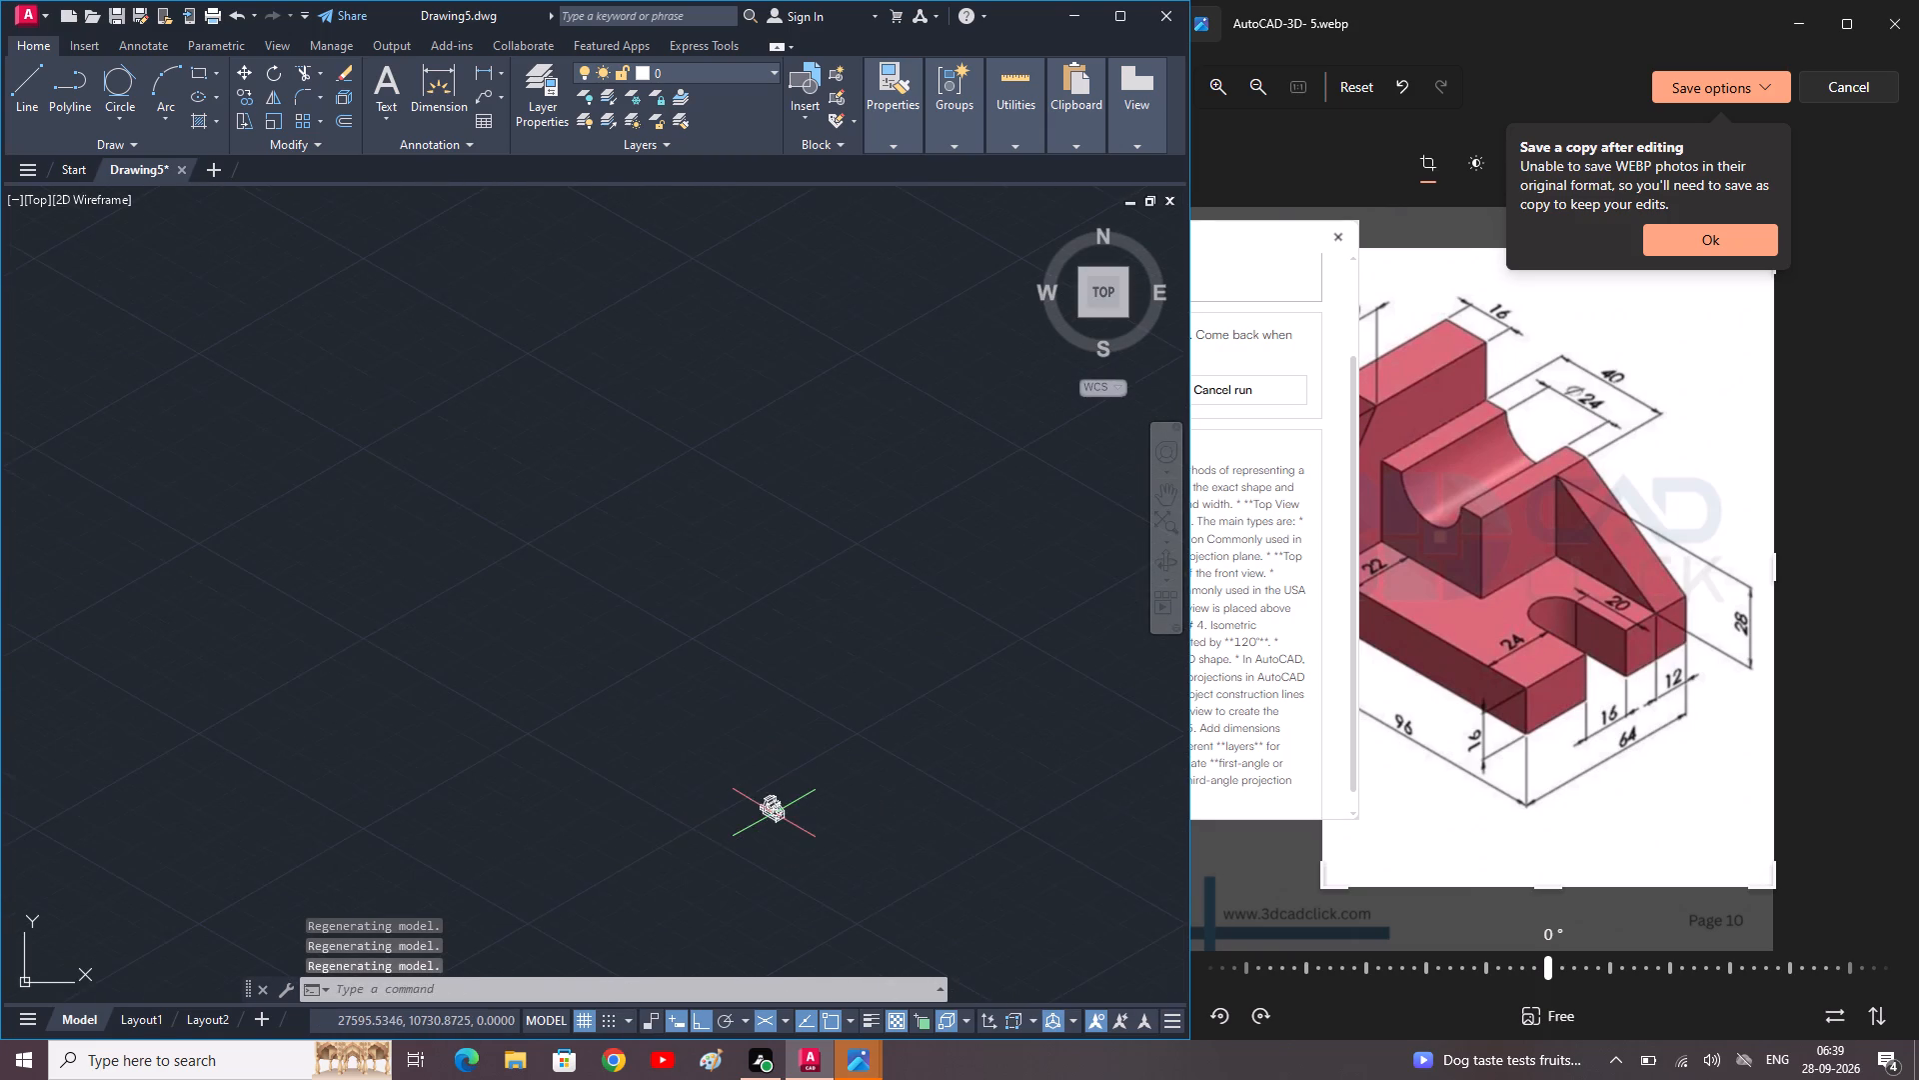
scroll(774, 813, down, 2)
scroll(774, 813, up, 6)
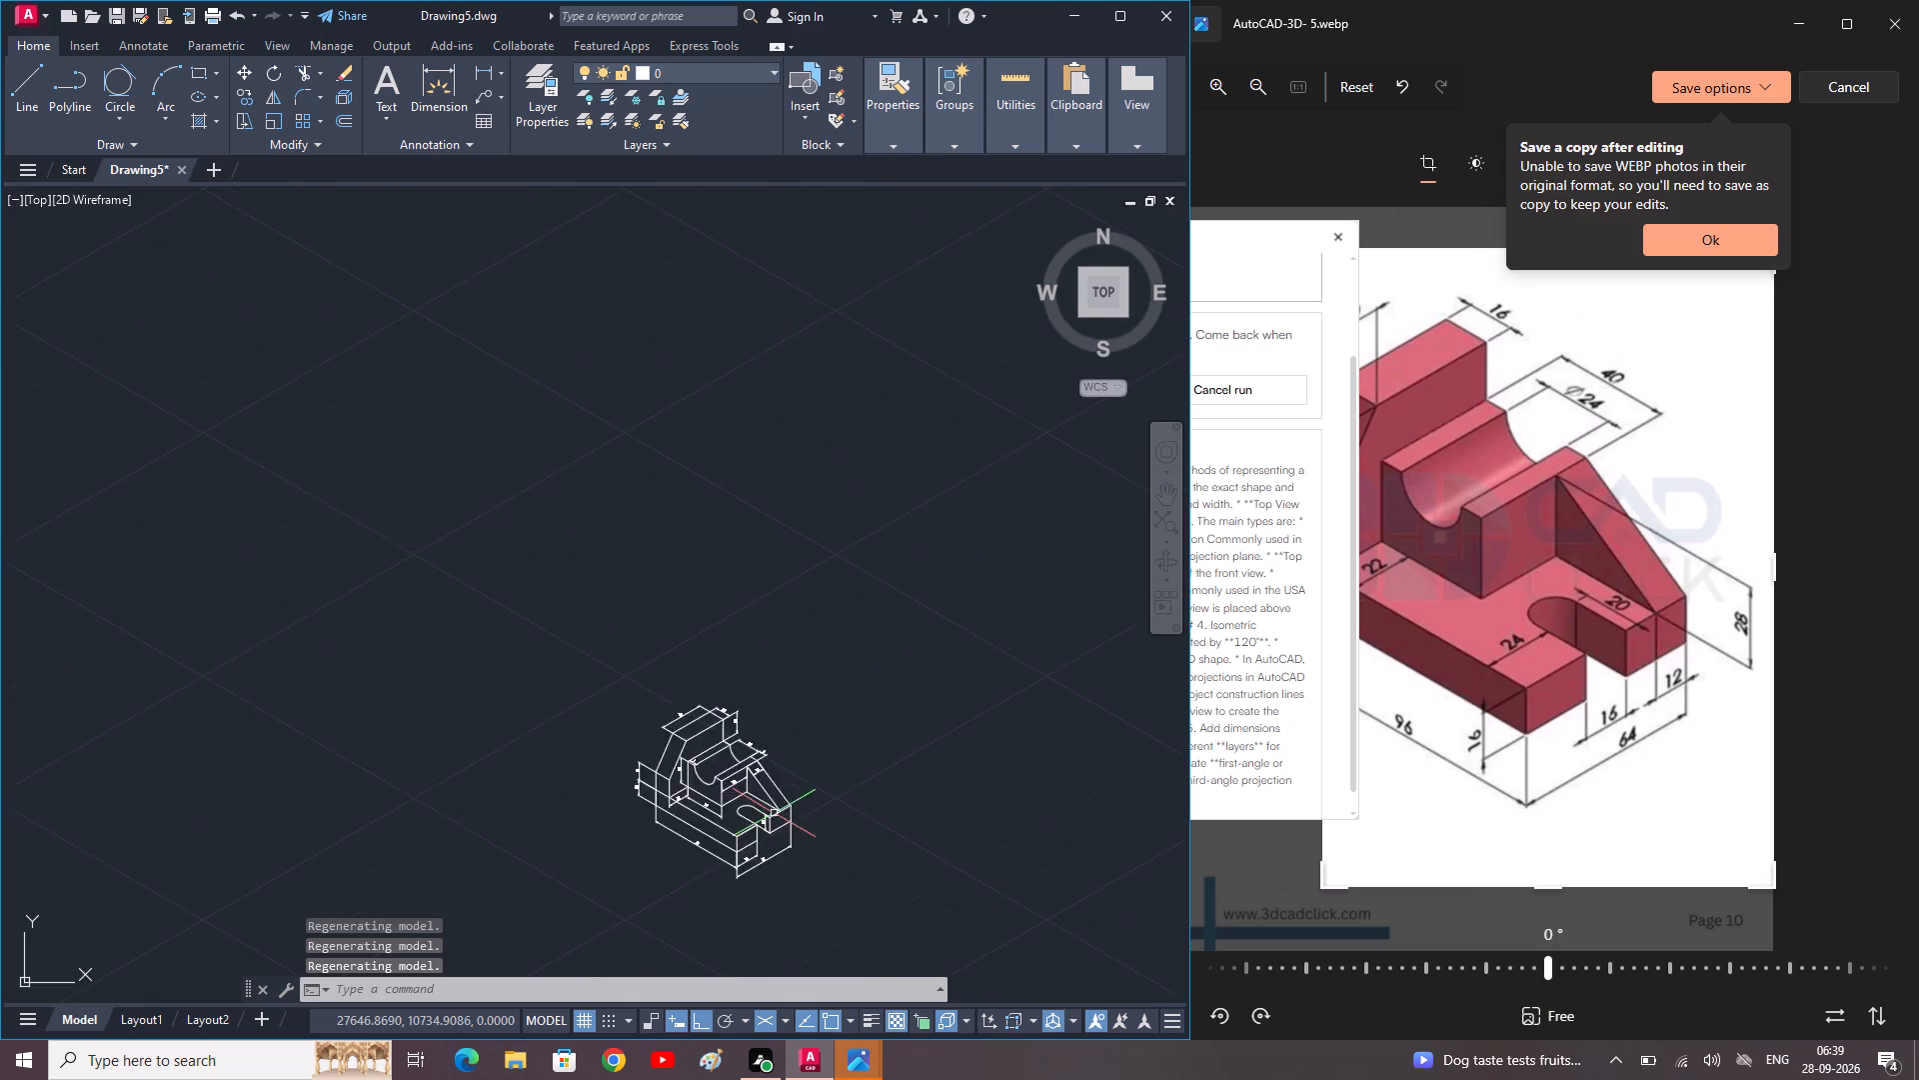
scroll(774, 813, up, 11)
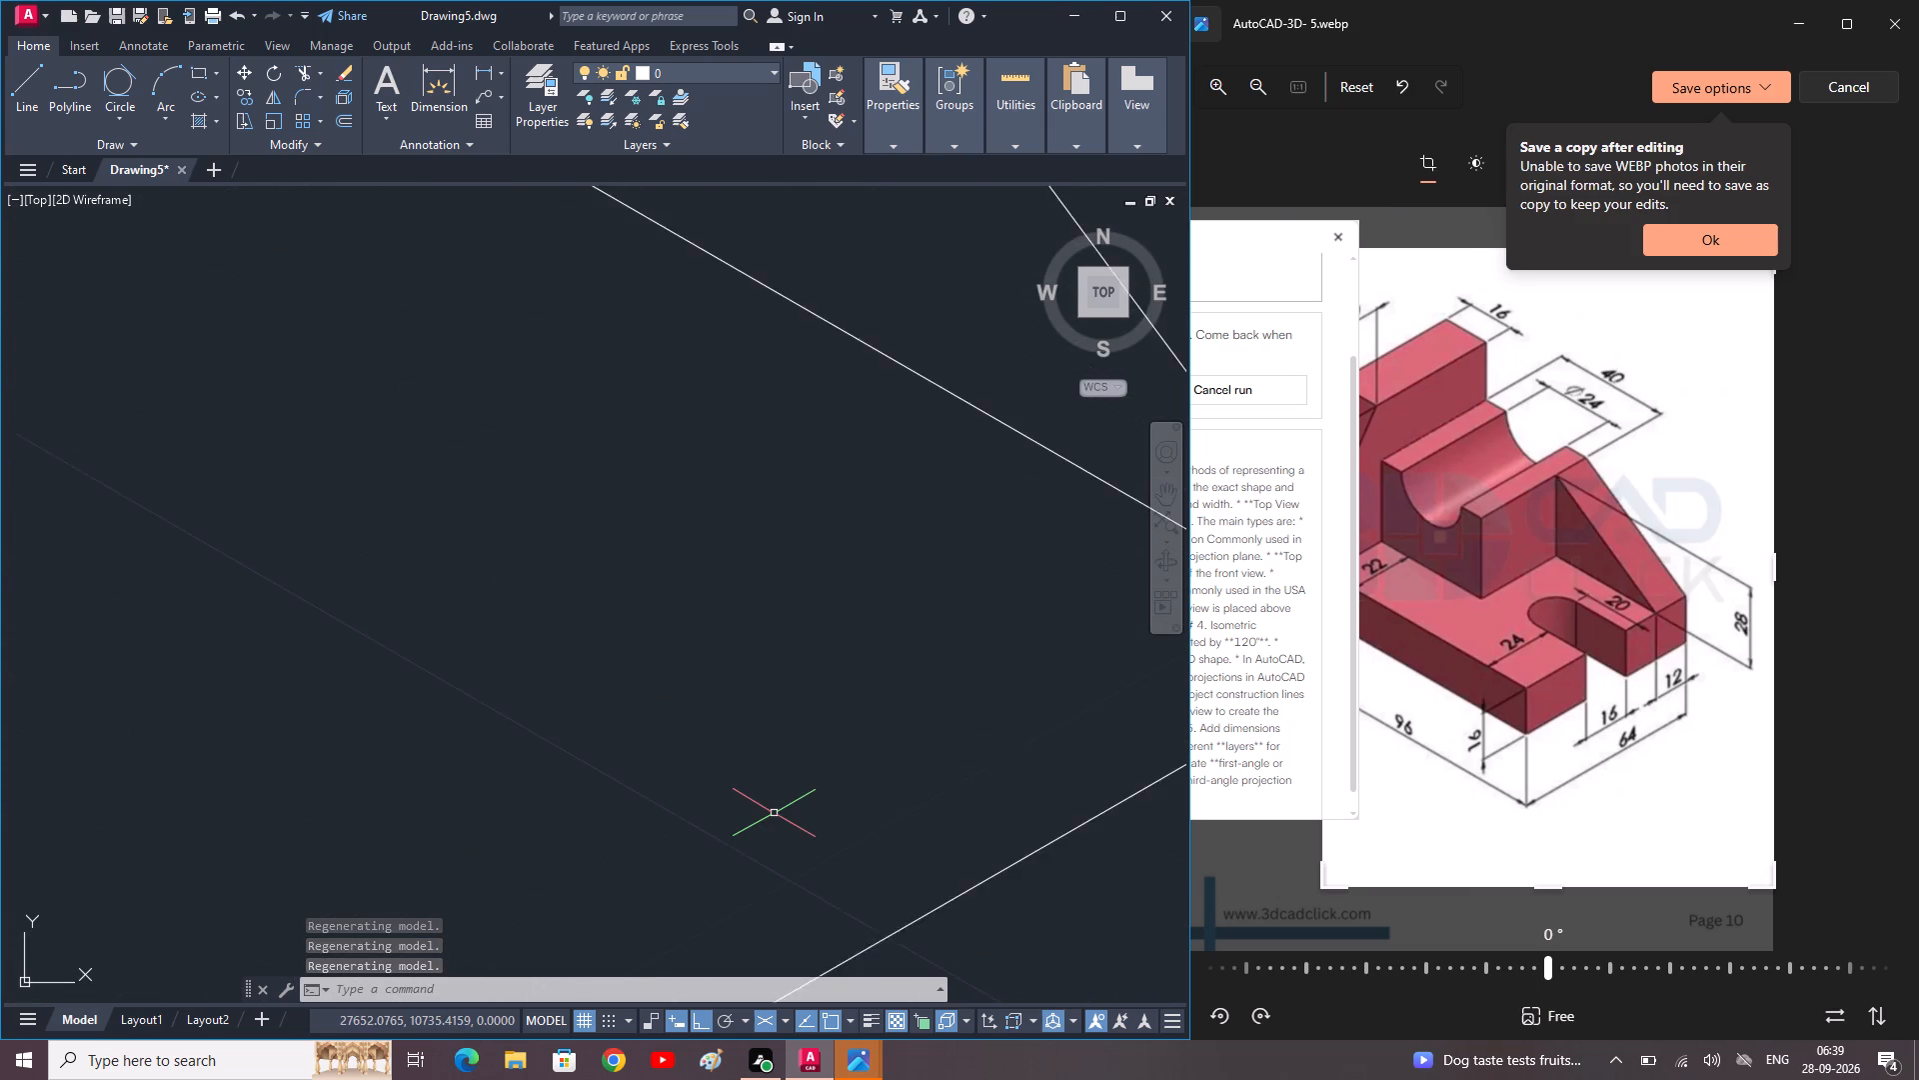
scroll(774, 813, up, 2)
scroll(774, 813, down, 6)
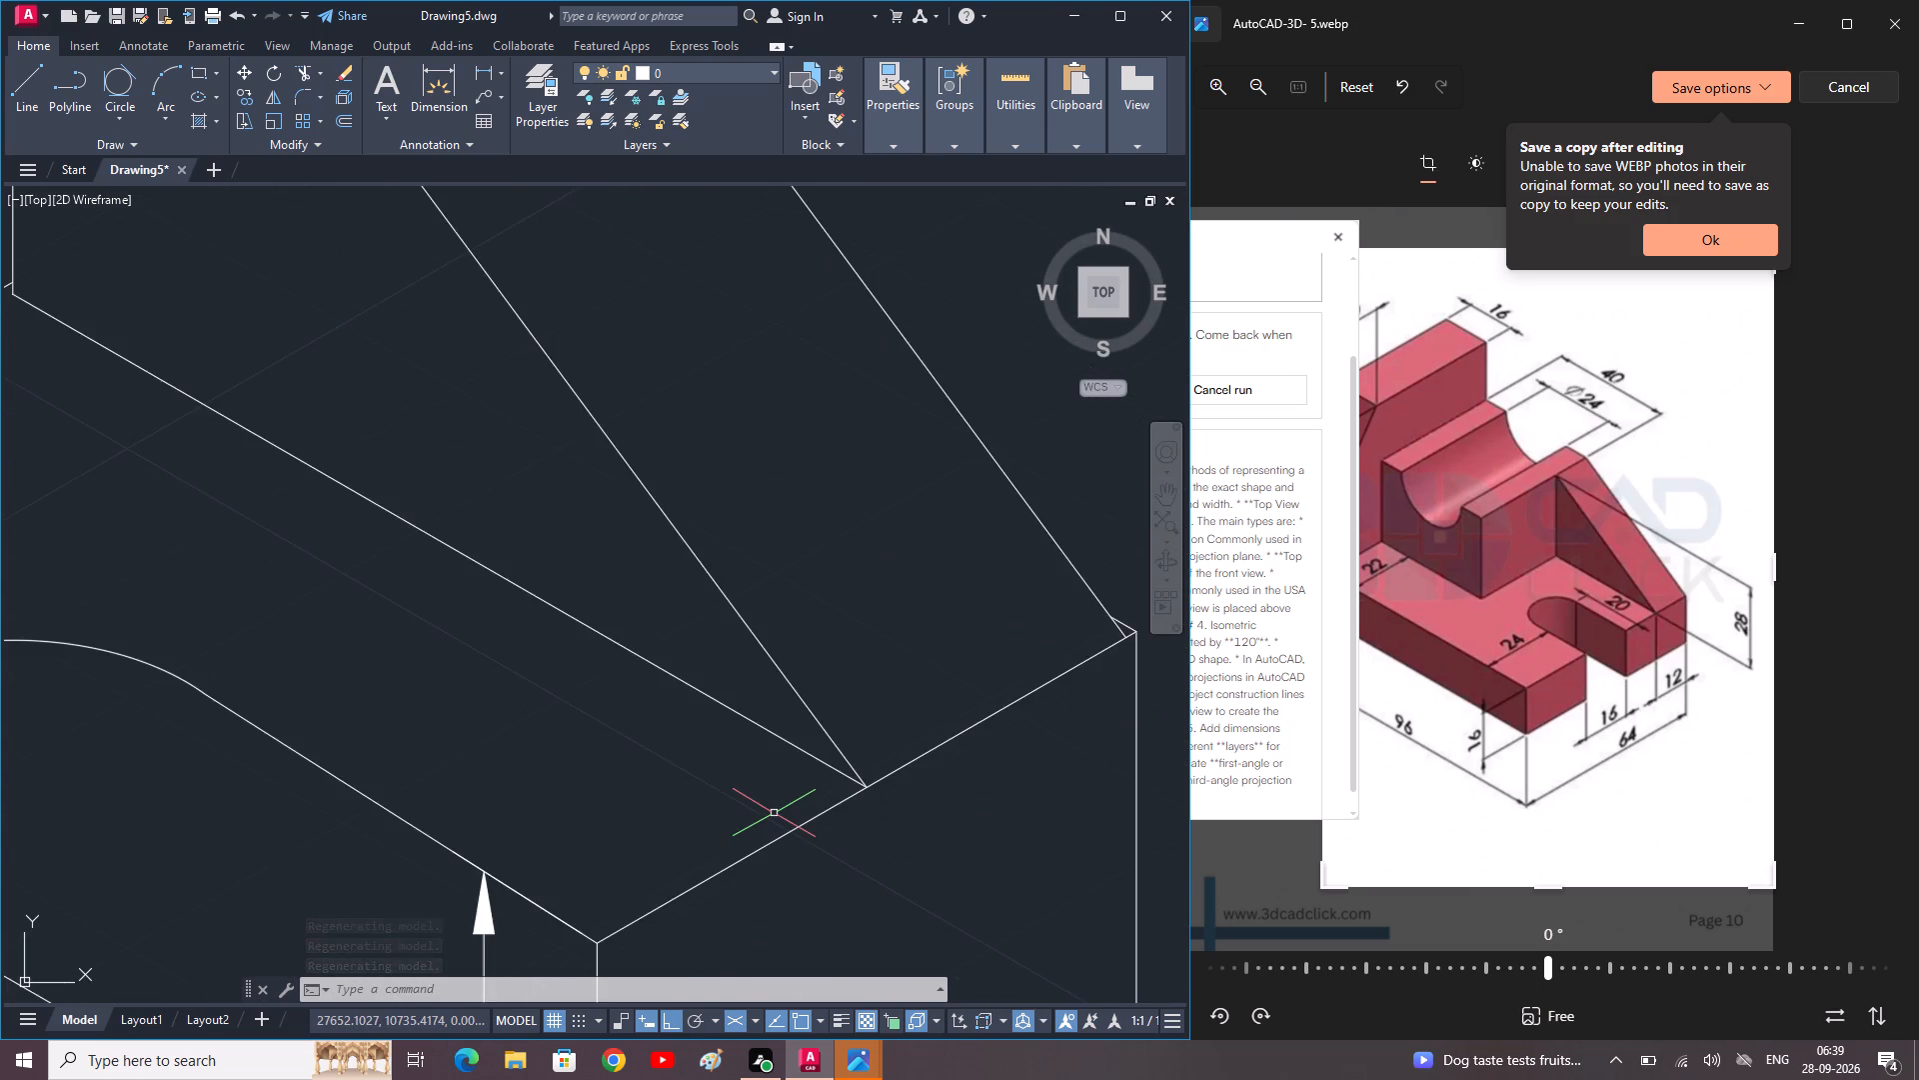
scroll(774, 813, down, 2)
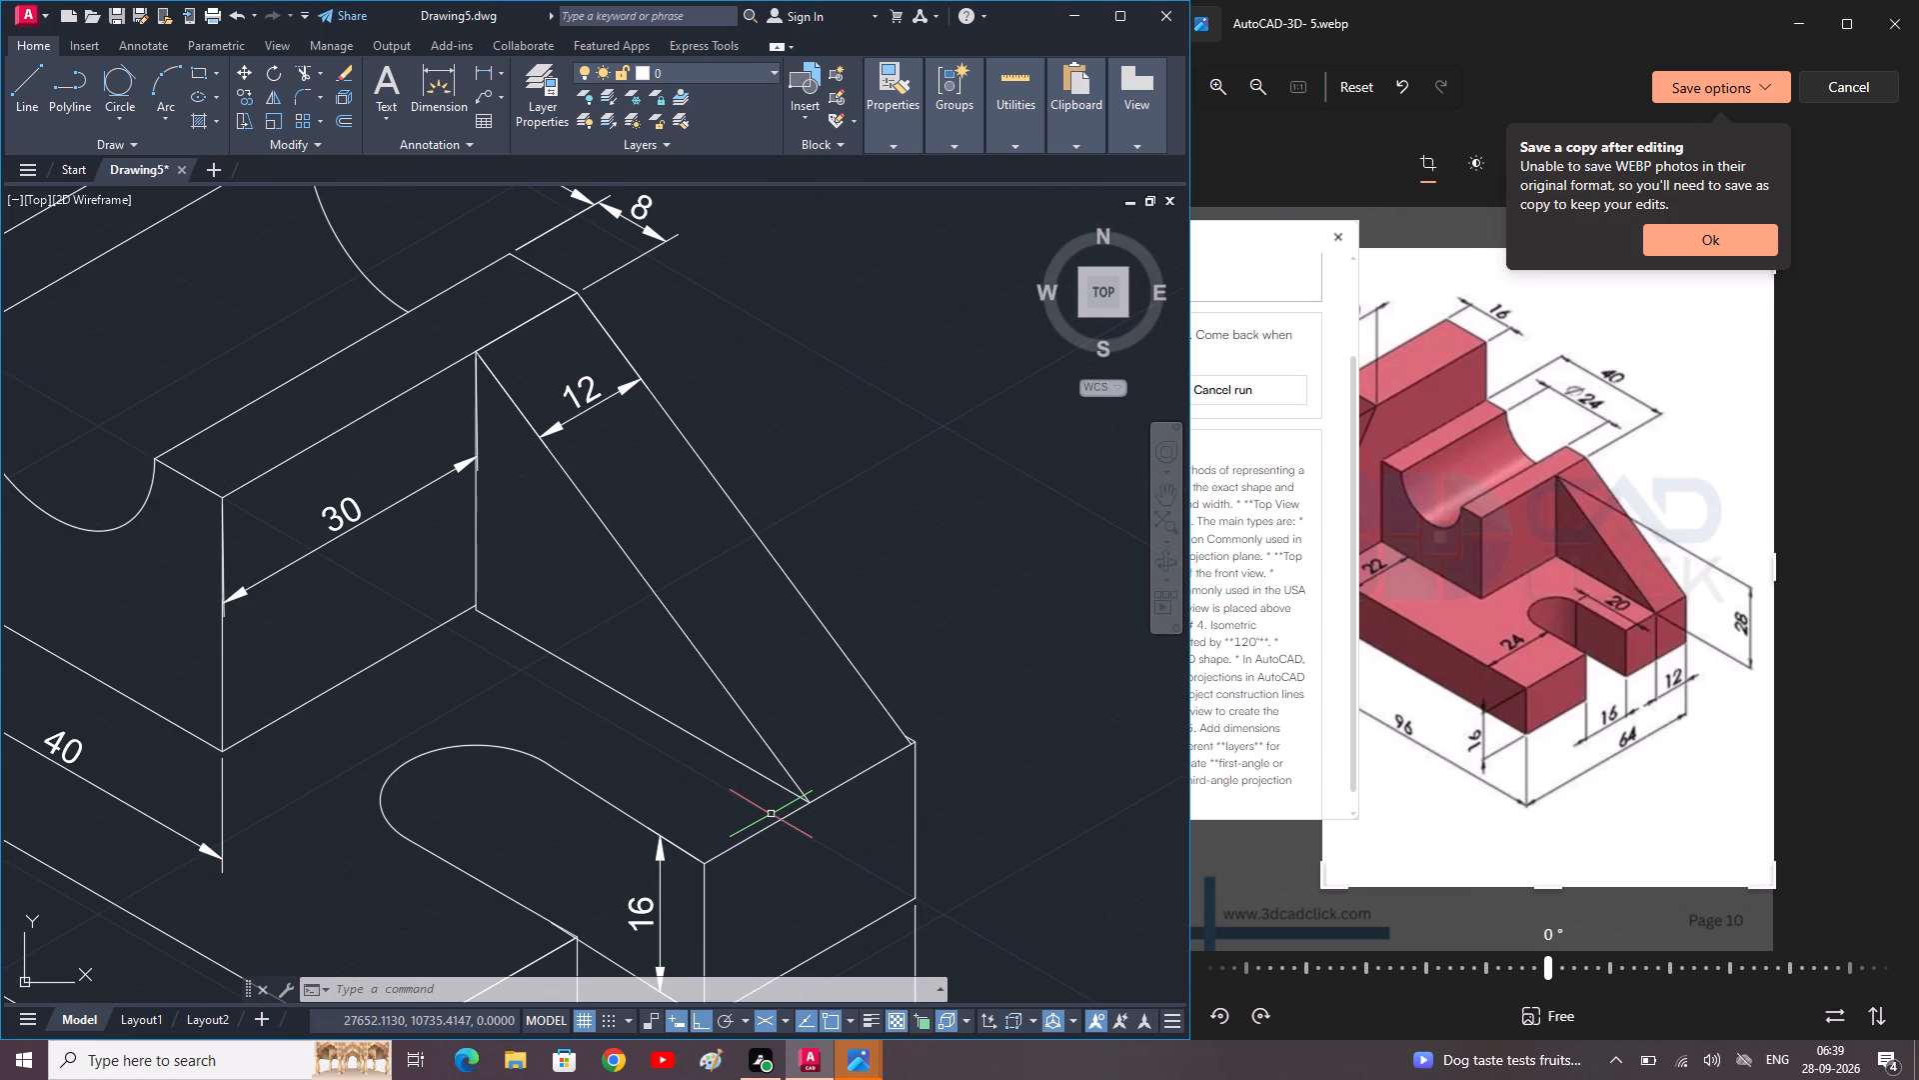
scroll(771, 814, up, 2)
scroll(771, 814, down, 3)
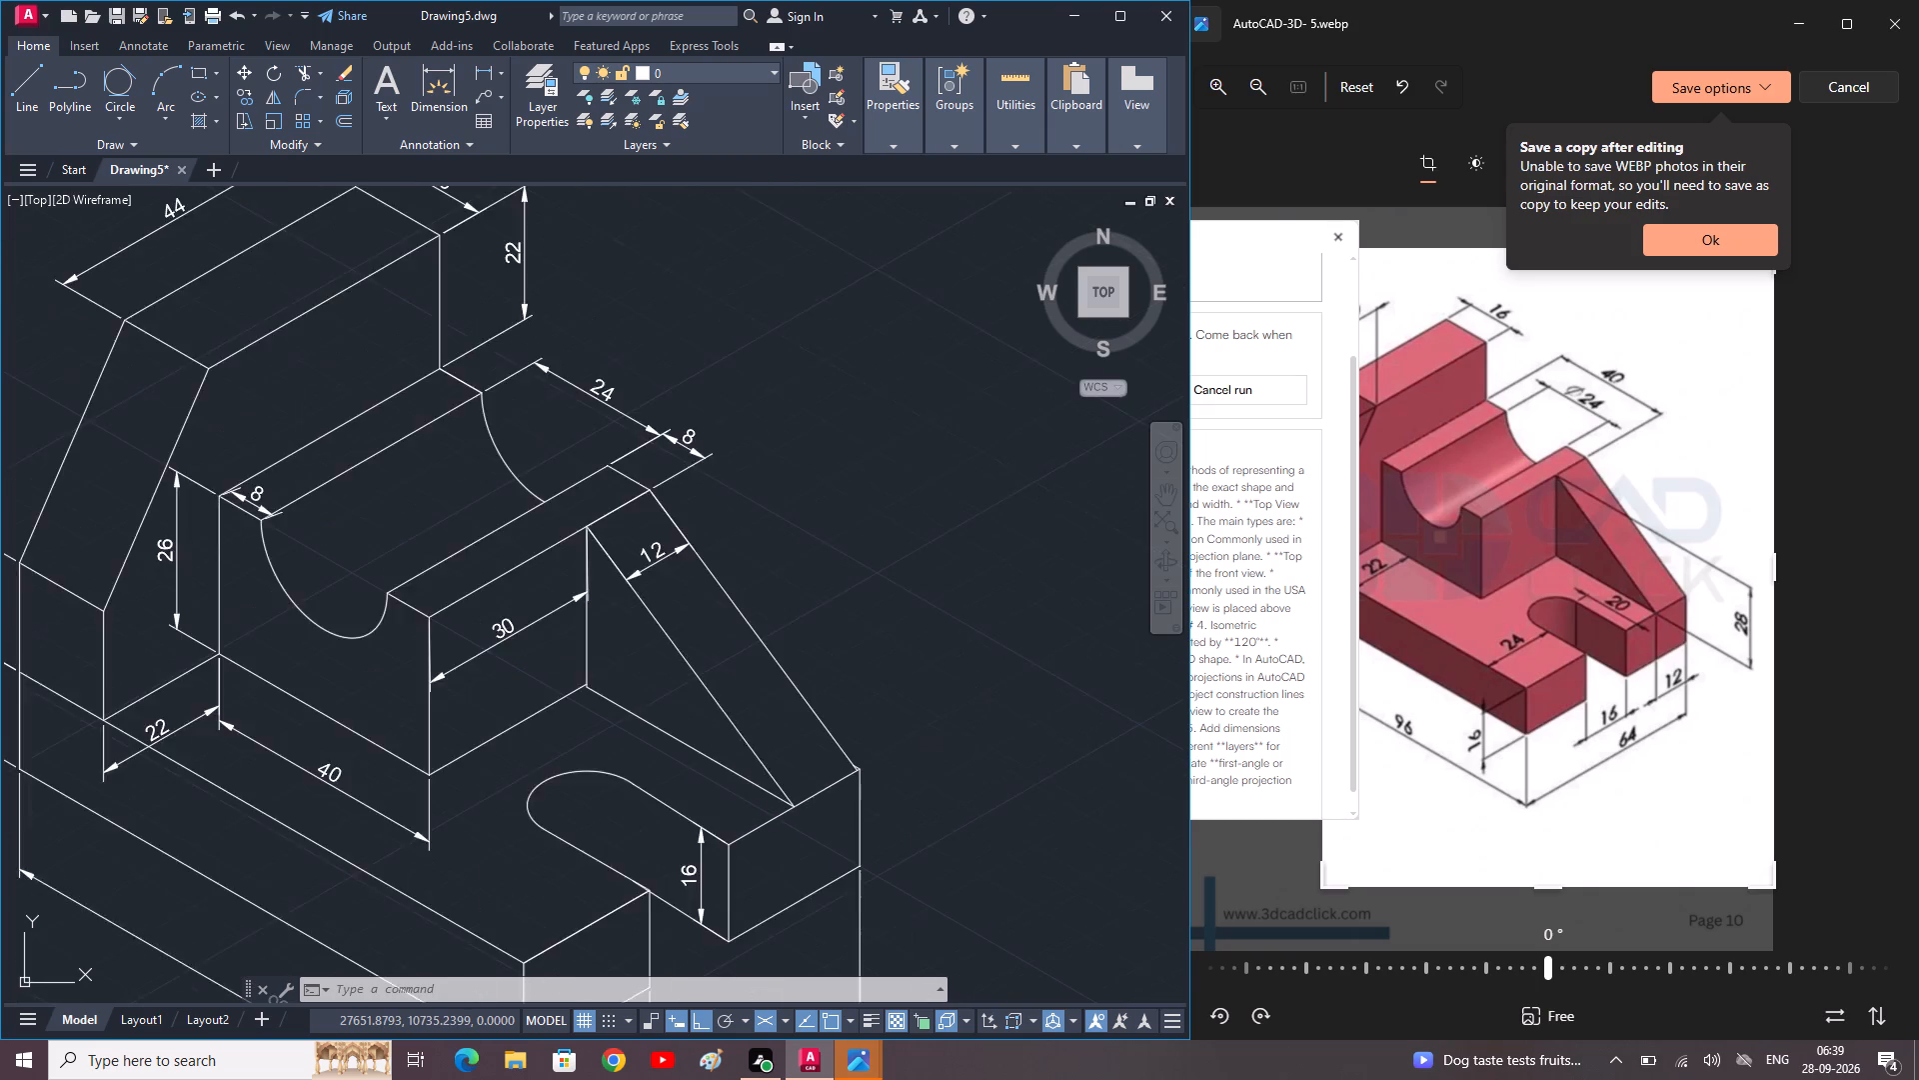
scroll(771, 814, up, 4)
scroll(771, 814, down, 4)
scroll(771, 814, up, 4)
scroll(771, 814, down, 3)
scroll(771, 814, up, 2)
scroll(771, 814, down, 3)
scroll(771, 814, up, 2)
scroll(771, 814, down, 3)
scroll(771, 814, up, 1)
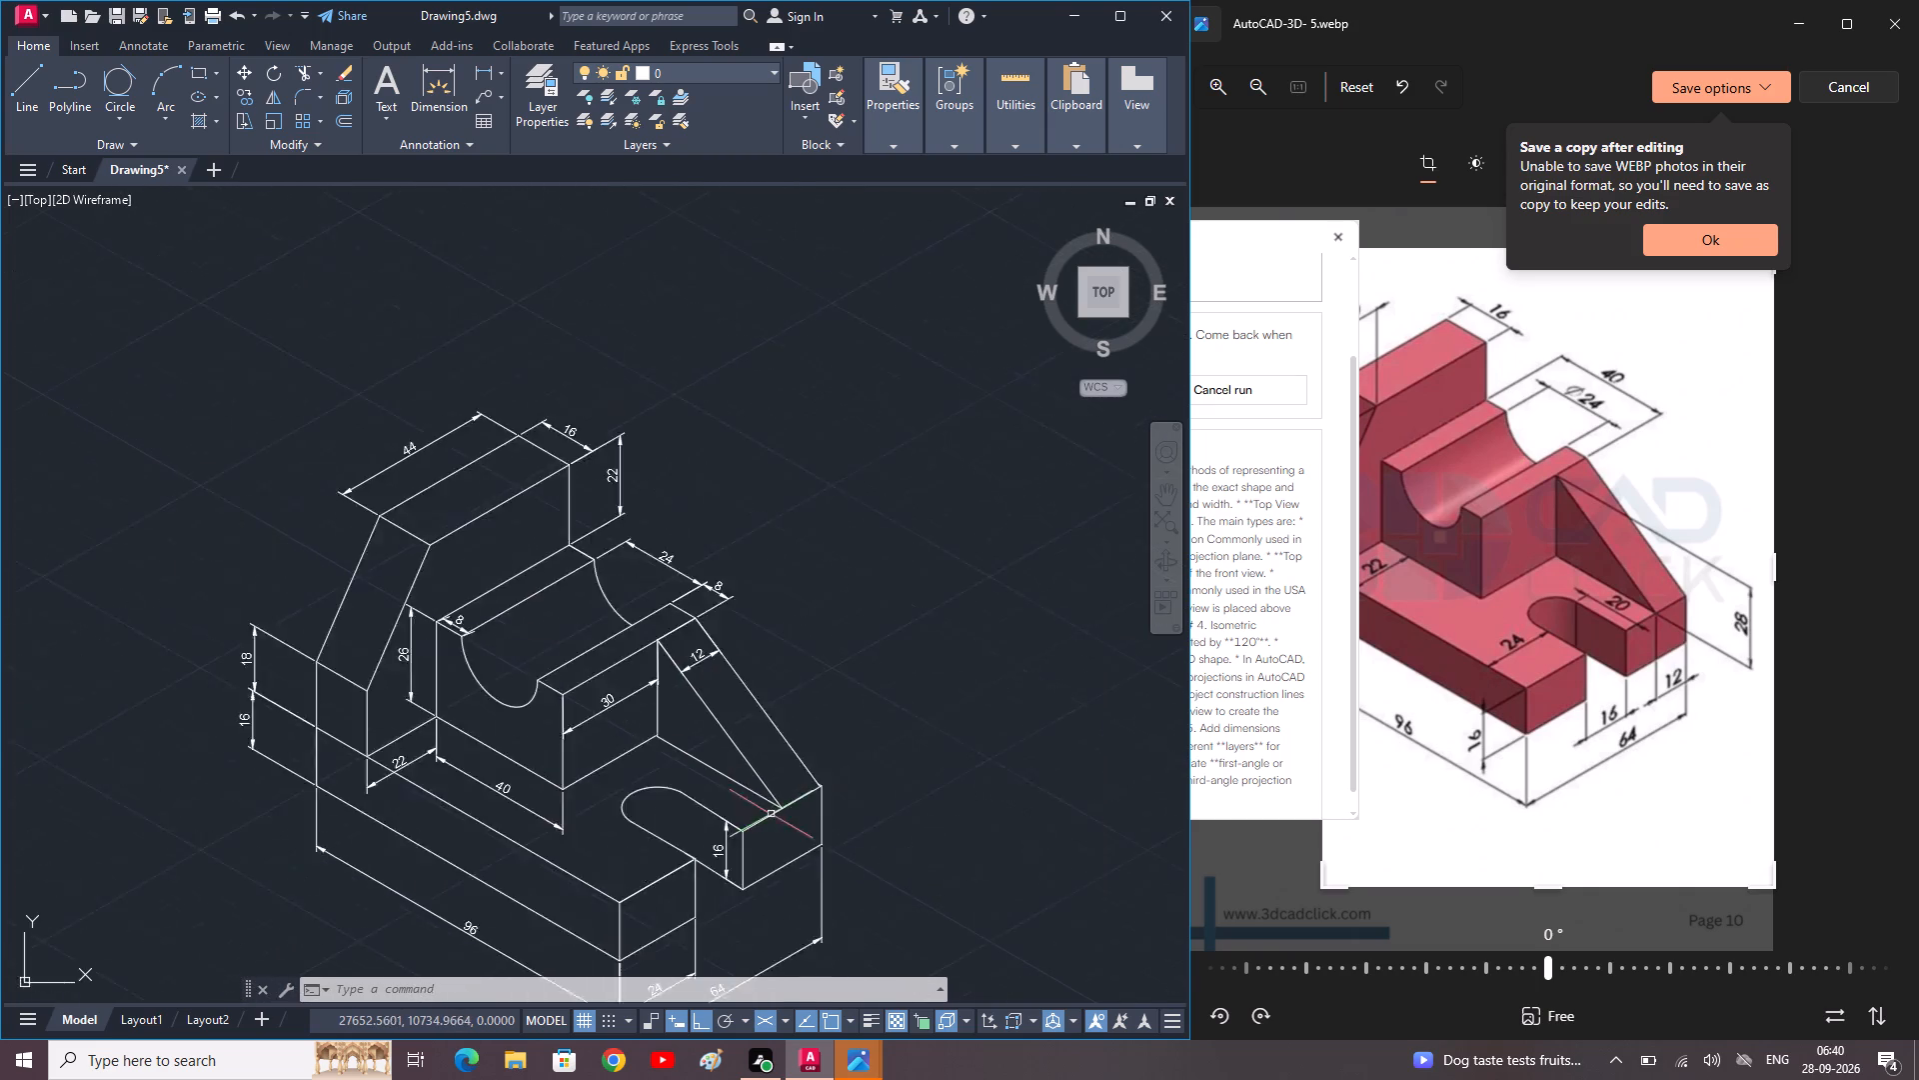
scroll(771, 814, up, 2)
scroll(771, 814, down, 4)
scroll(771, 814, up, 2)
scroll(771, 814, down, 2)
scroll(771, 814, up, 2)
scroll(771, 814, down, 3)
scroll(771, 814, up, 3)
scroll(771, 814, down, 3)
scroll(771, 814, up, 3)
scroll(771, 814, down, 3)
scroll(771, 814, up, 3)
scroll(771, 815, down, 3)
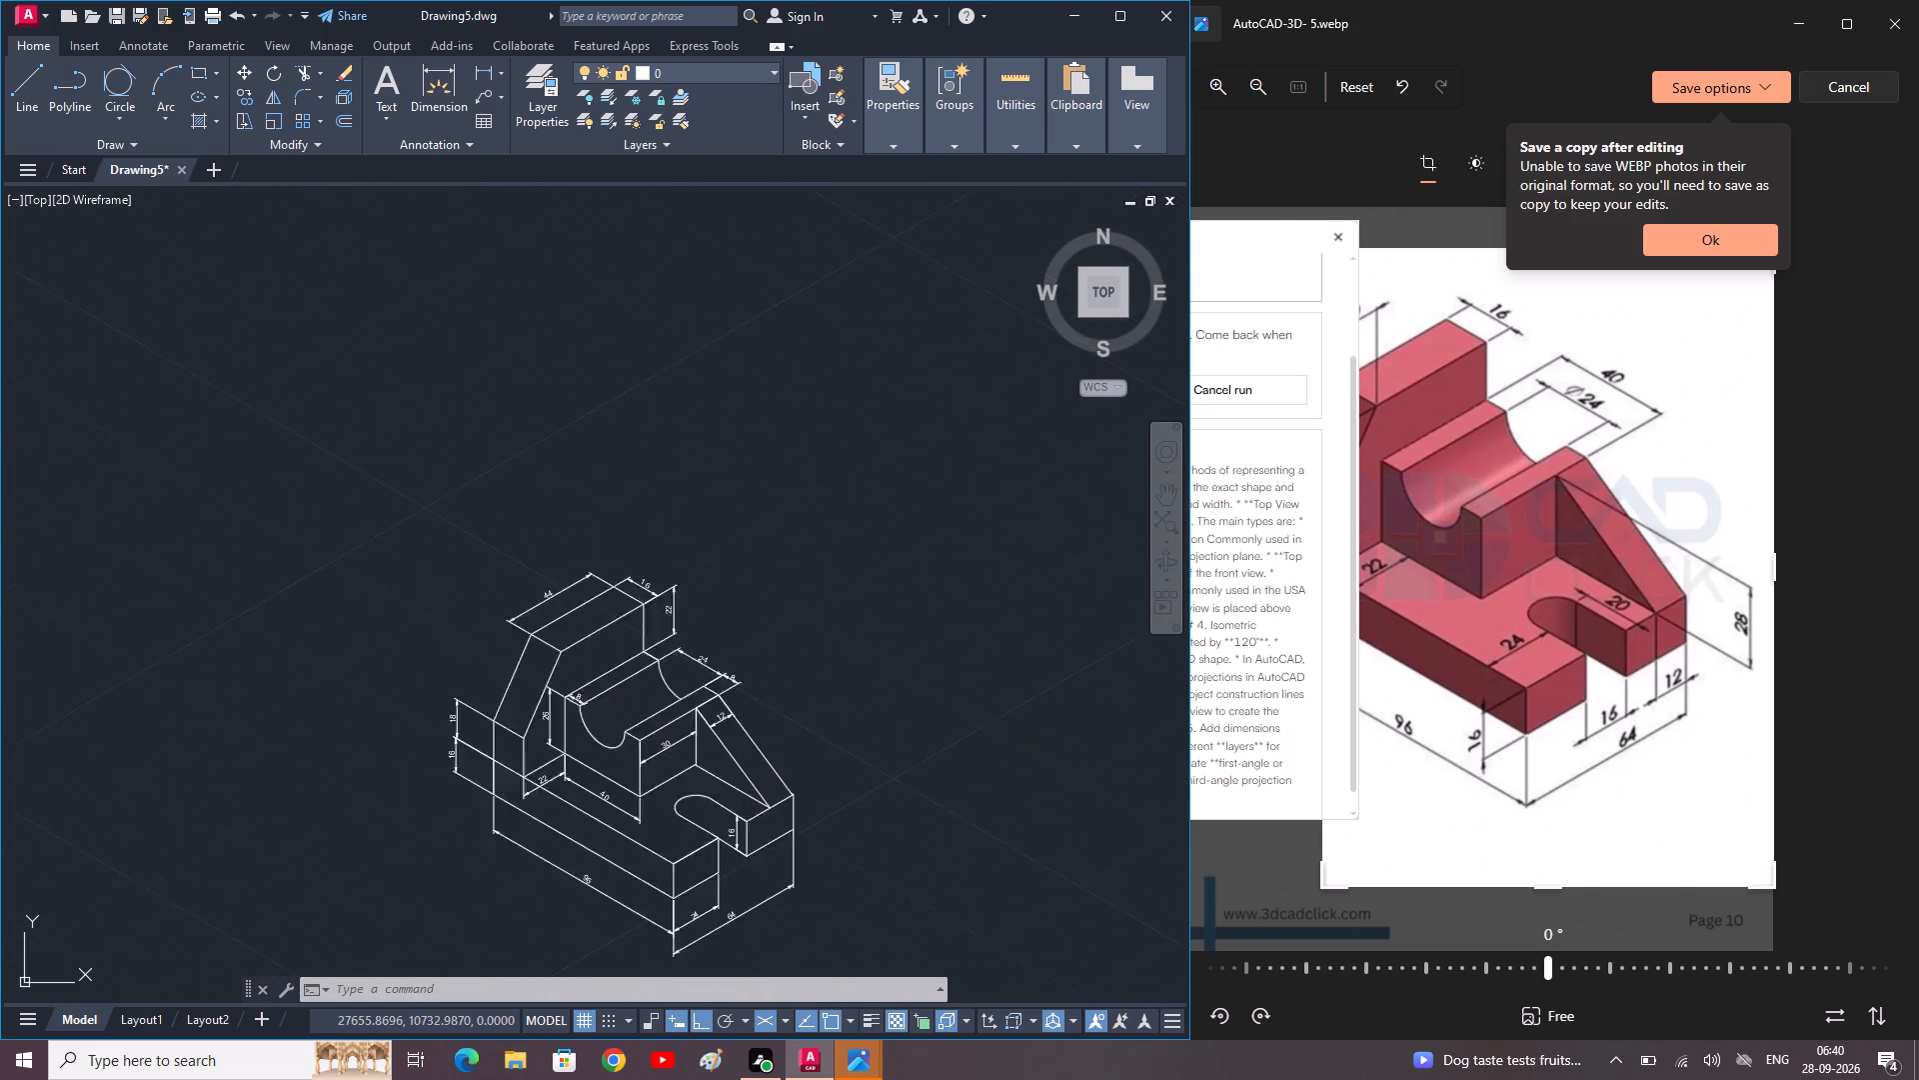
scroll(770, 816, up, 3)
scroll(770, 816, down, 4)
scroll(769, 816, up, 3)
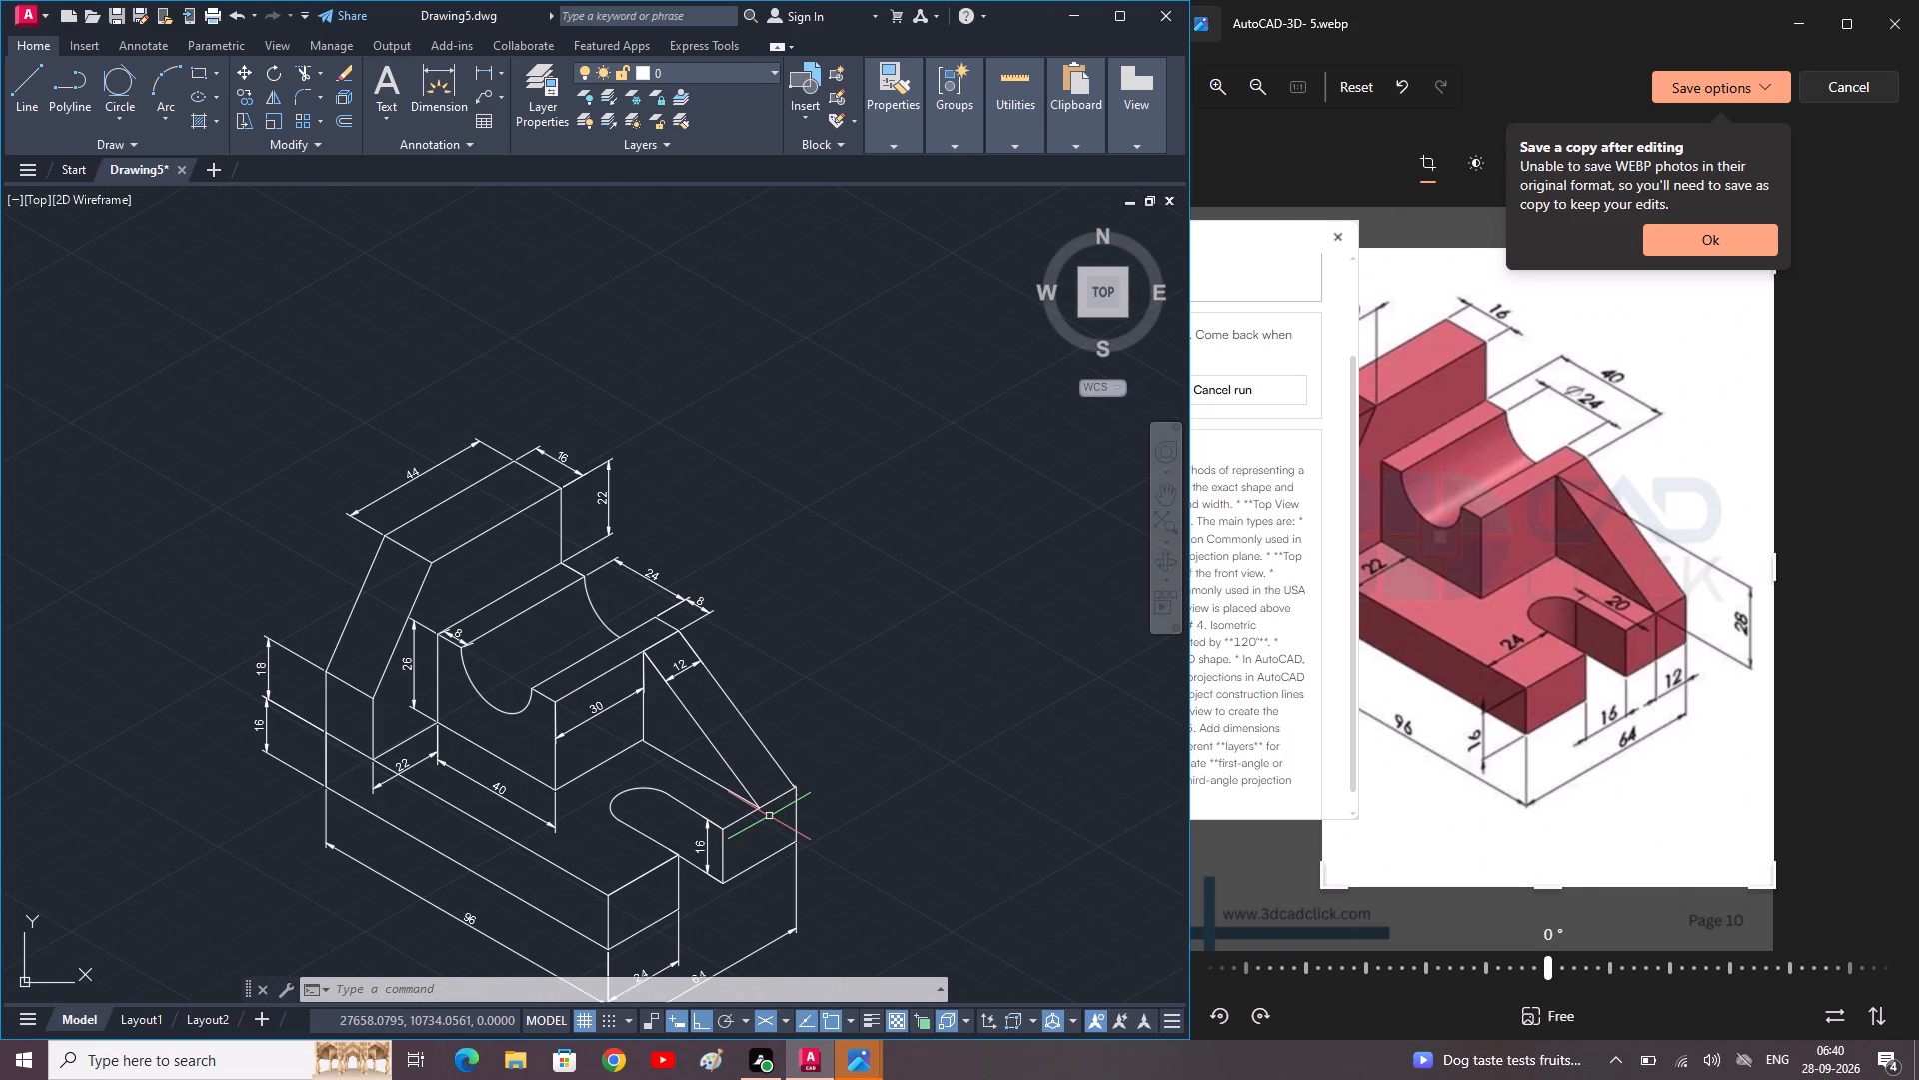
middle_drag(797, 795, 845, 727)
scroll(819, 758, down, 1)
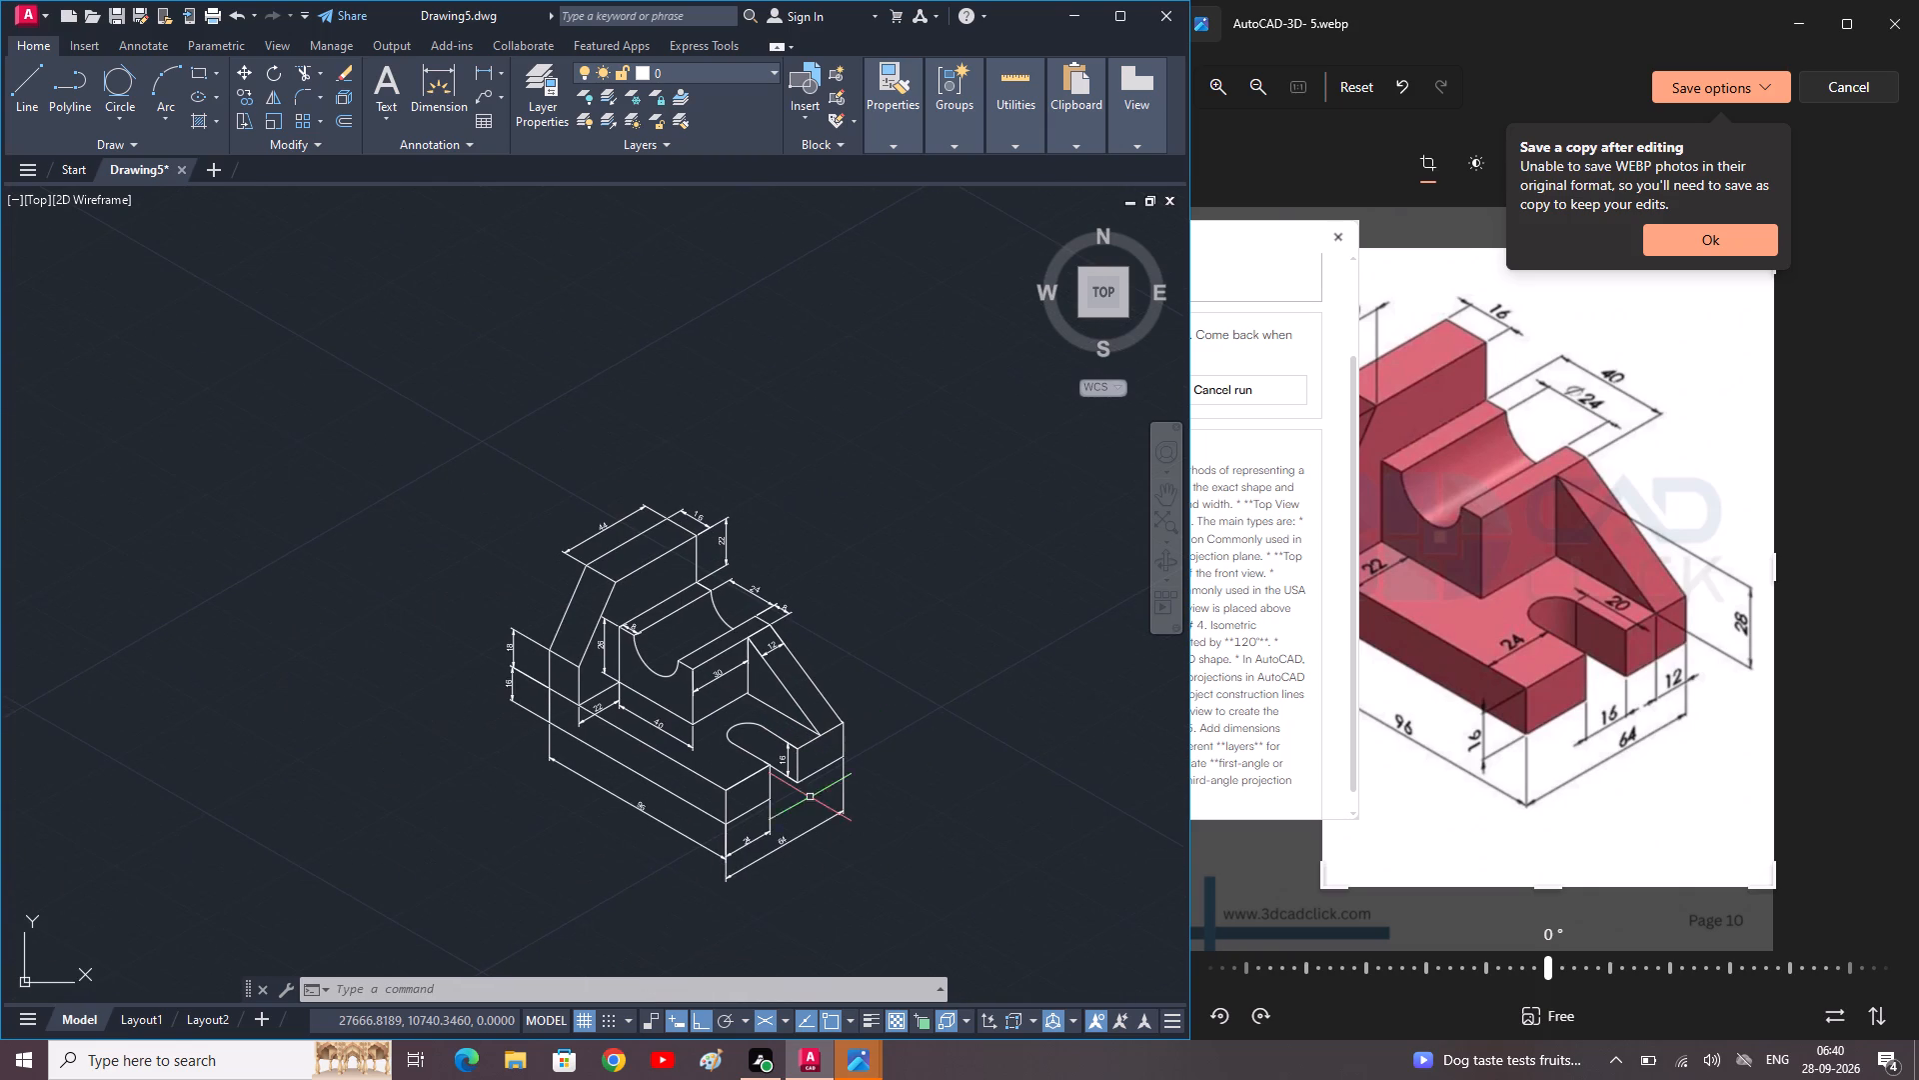
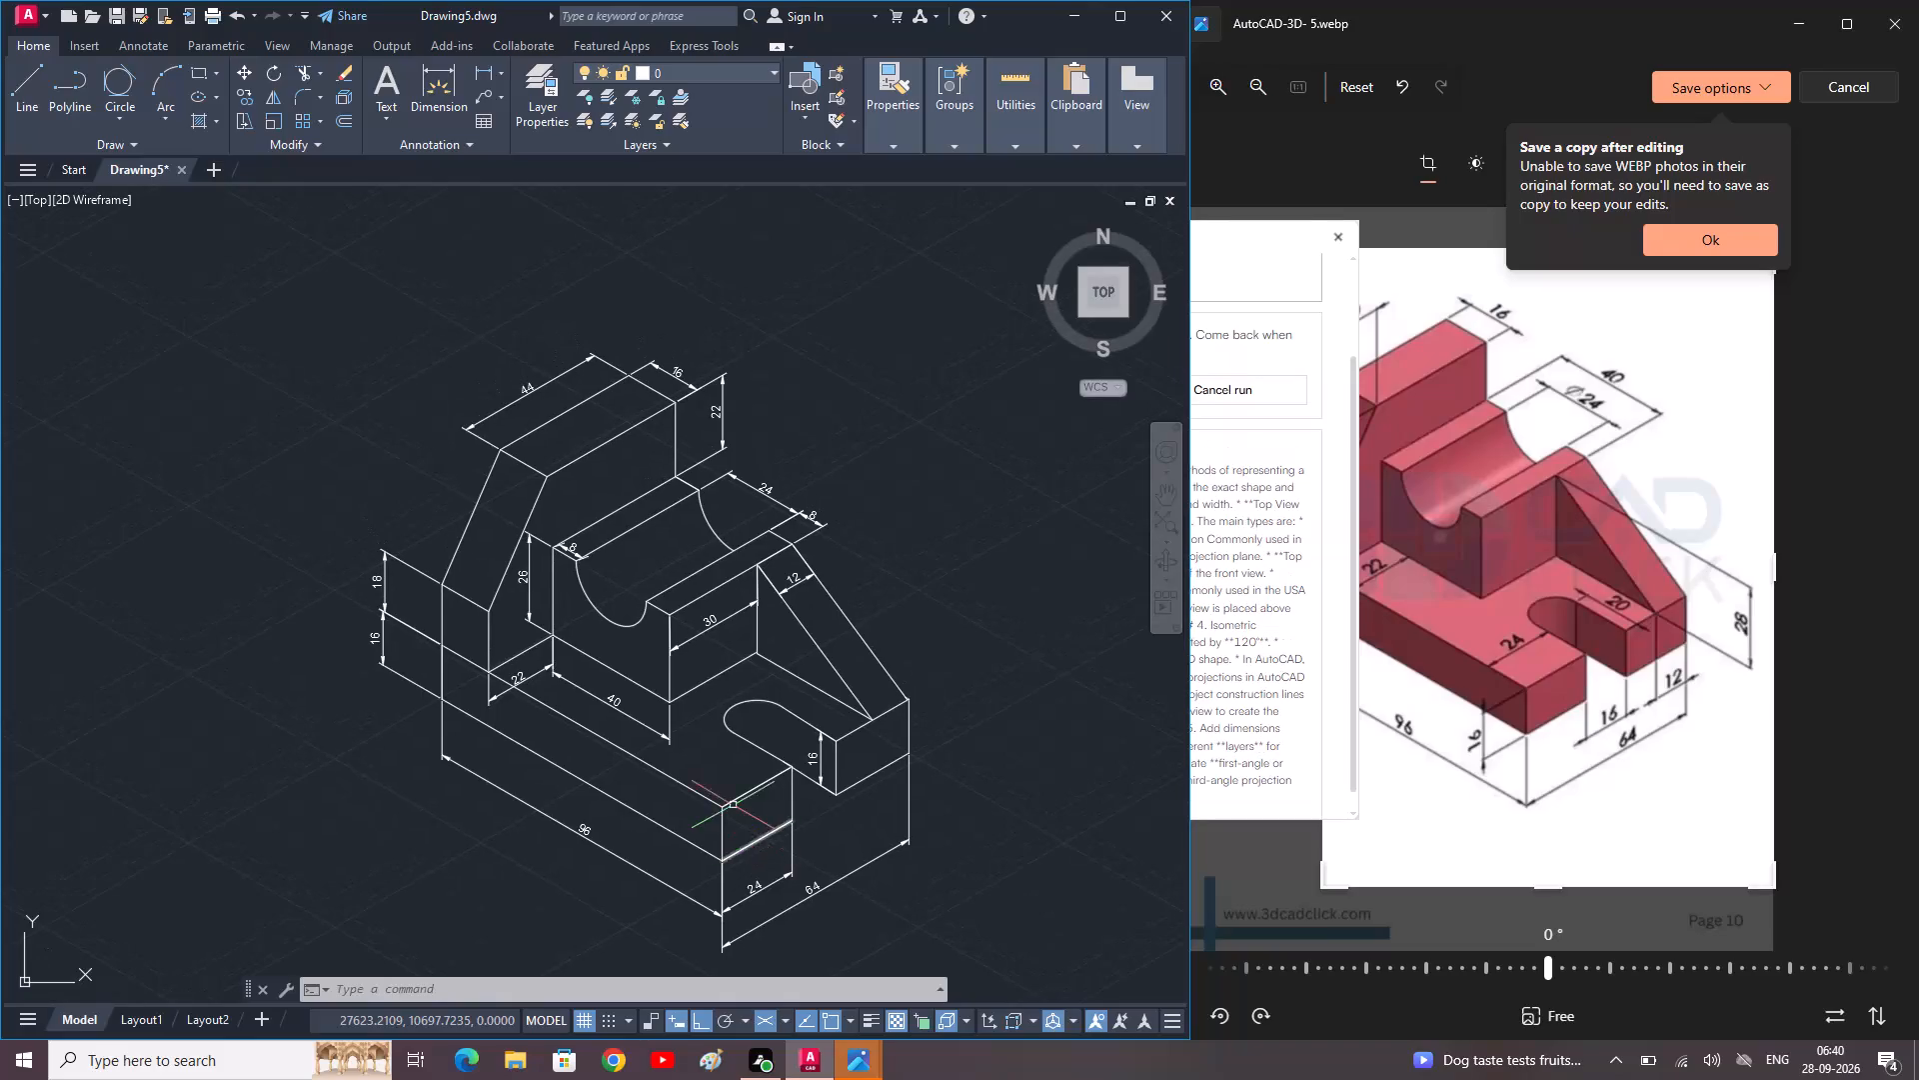
Examine close up the corner where the slot's straight edge meets the top end edge of the base above the 24 dimension.
scroll(732, 799, up, 1)
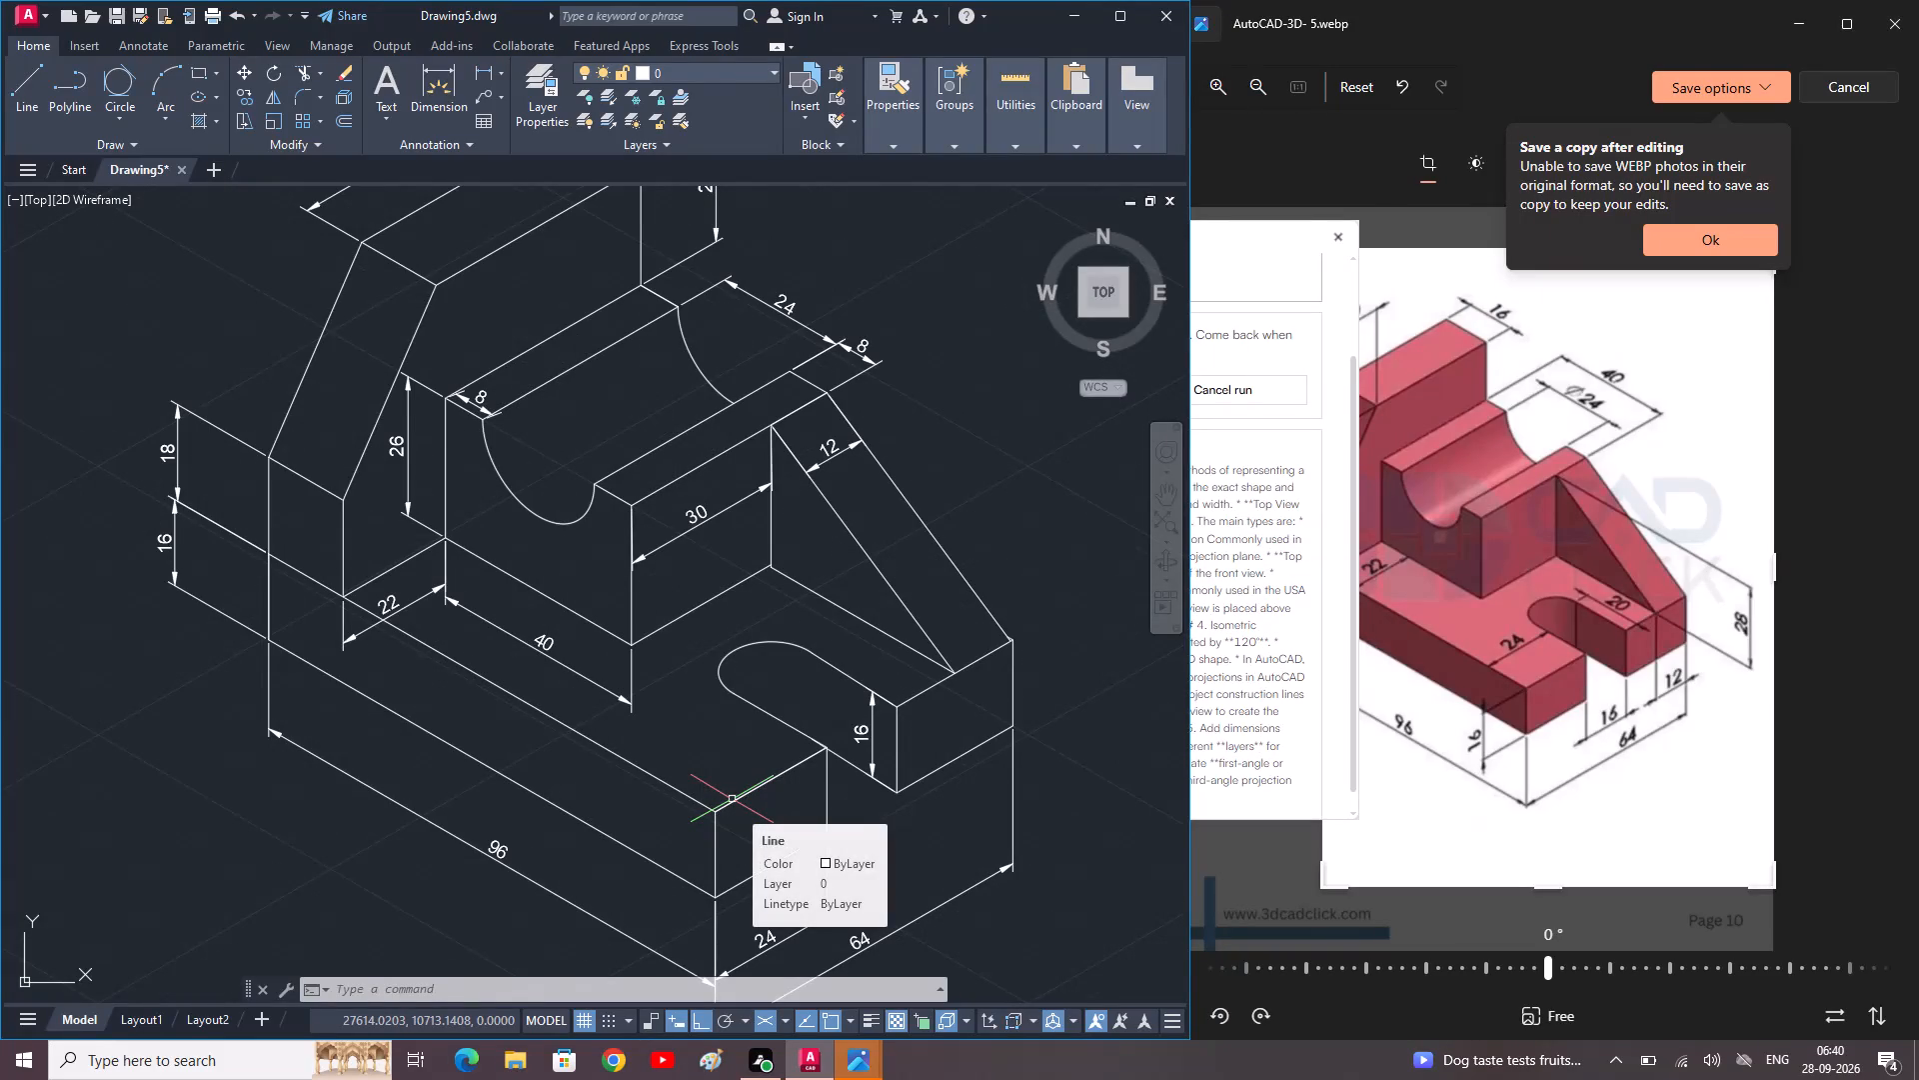
scroll(796, 765, up, 2)
scroll(796, 765, down, 1)
scroll(801, 765, up, 2)
scroll(802, 765, down, 3)
scroll(800, 761, up, 4)
scroll(800, 761, down, 4)
scroll(800, 761, up, 4)
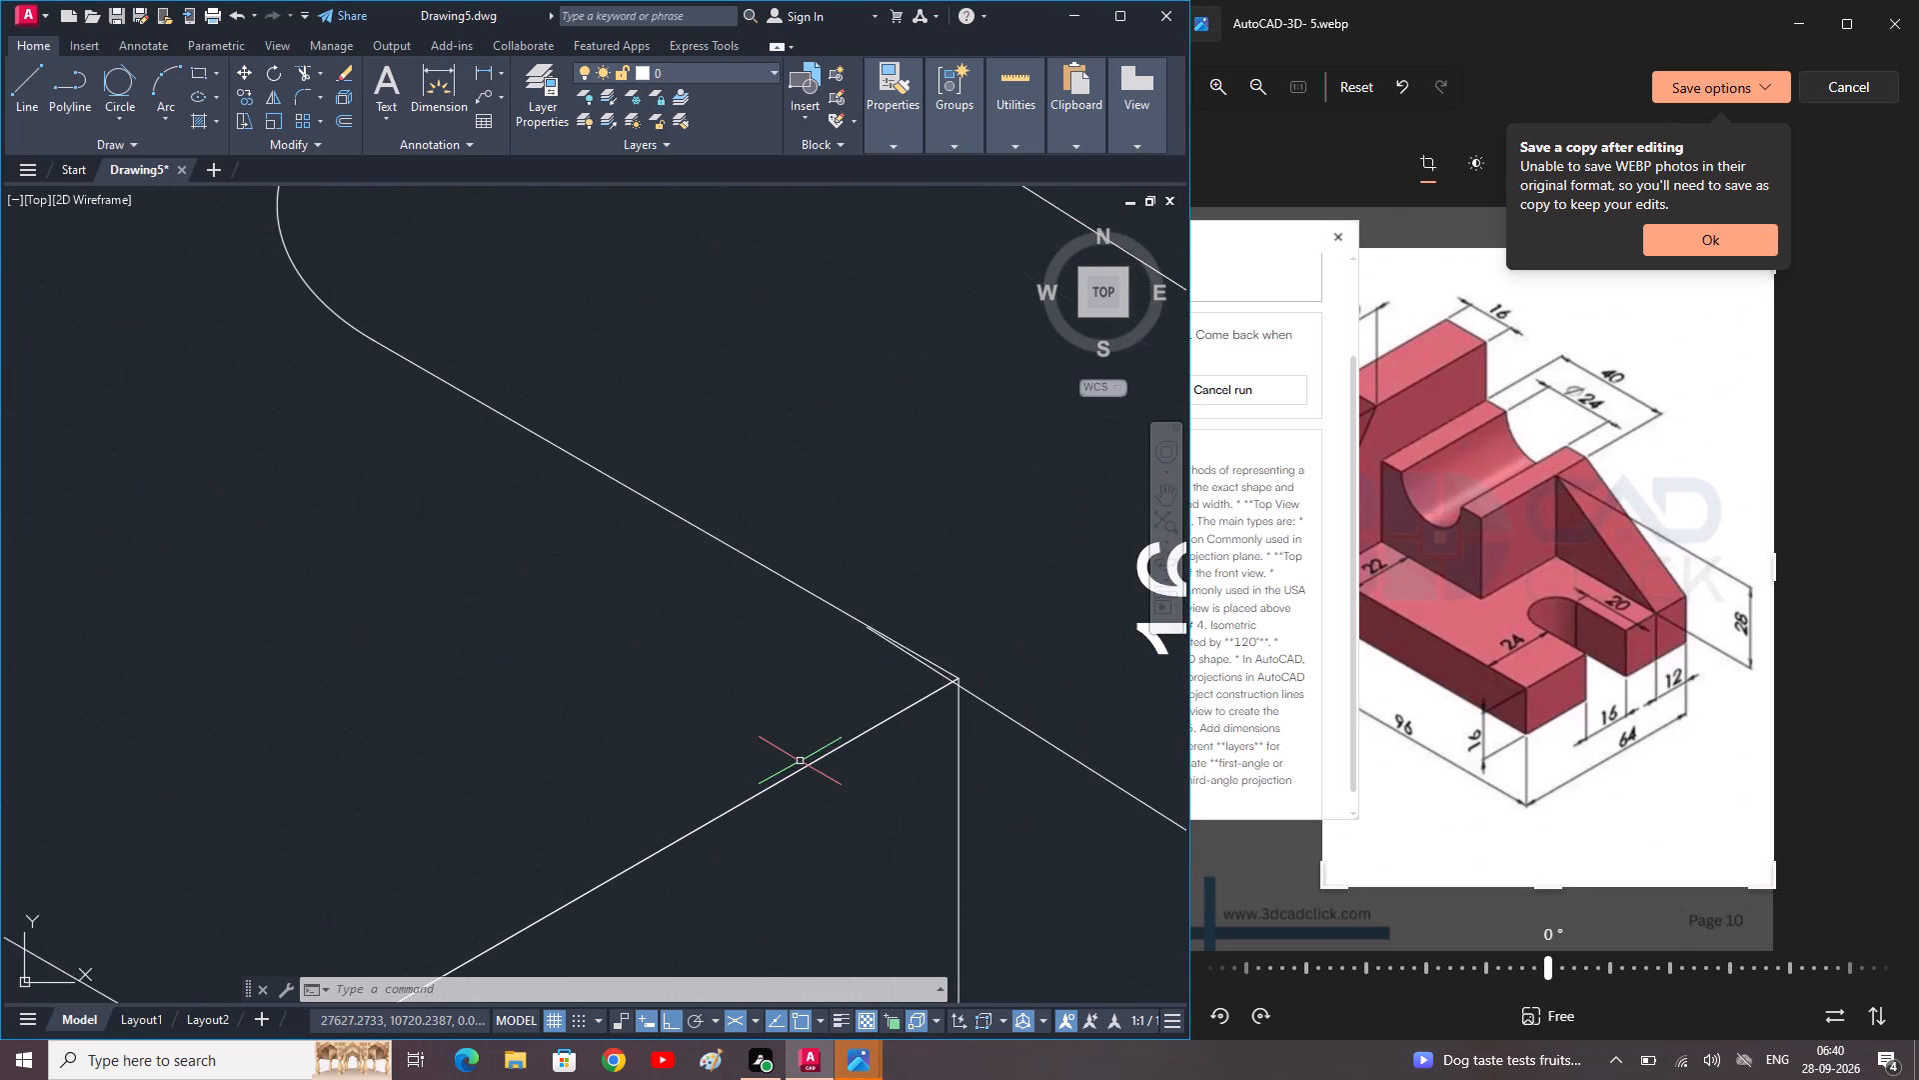
scroll(800, 761, up, 1)
scroll(961, 691, up, 2)
middle_drag(957, 694, 797, 836)
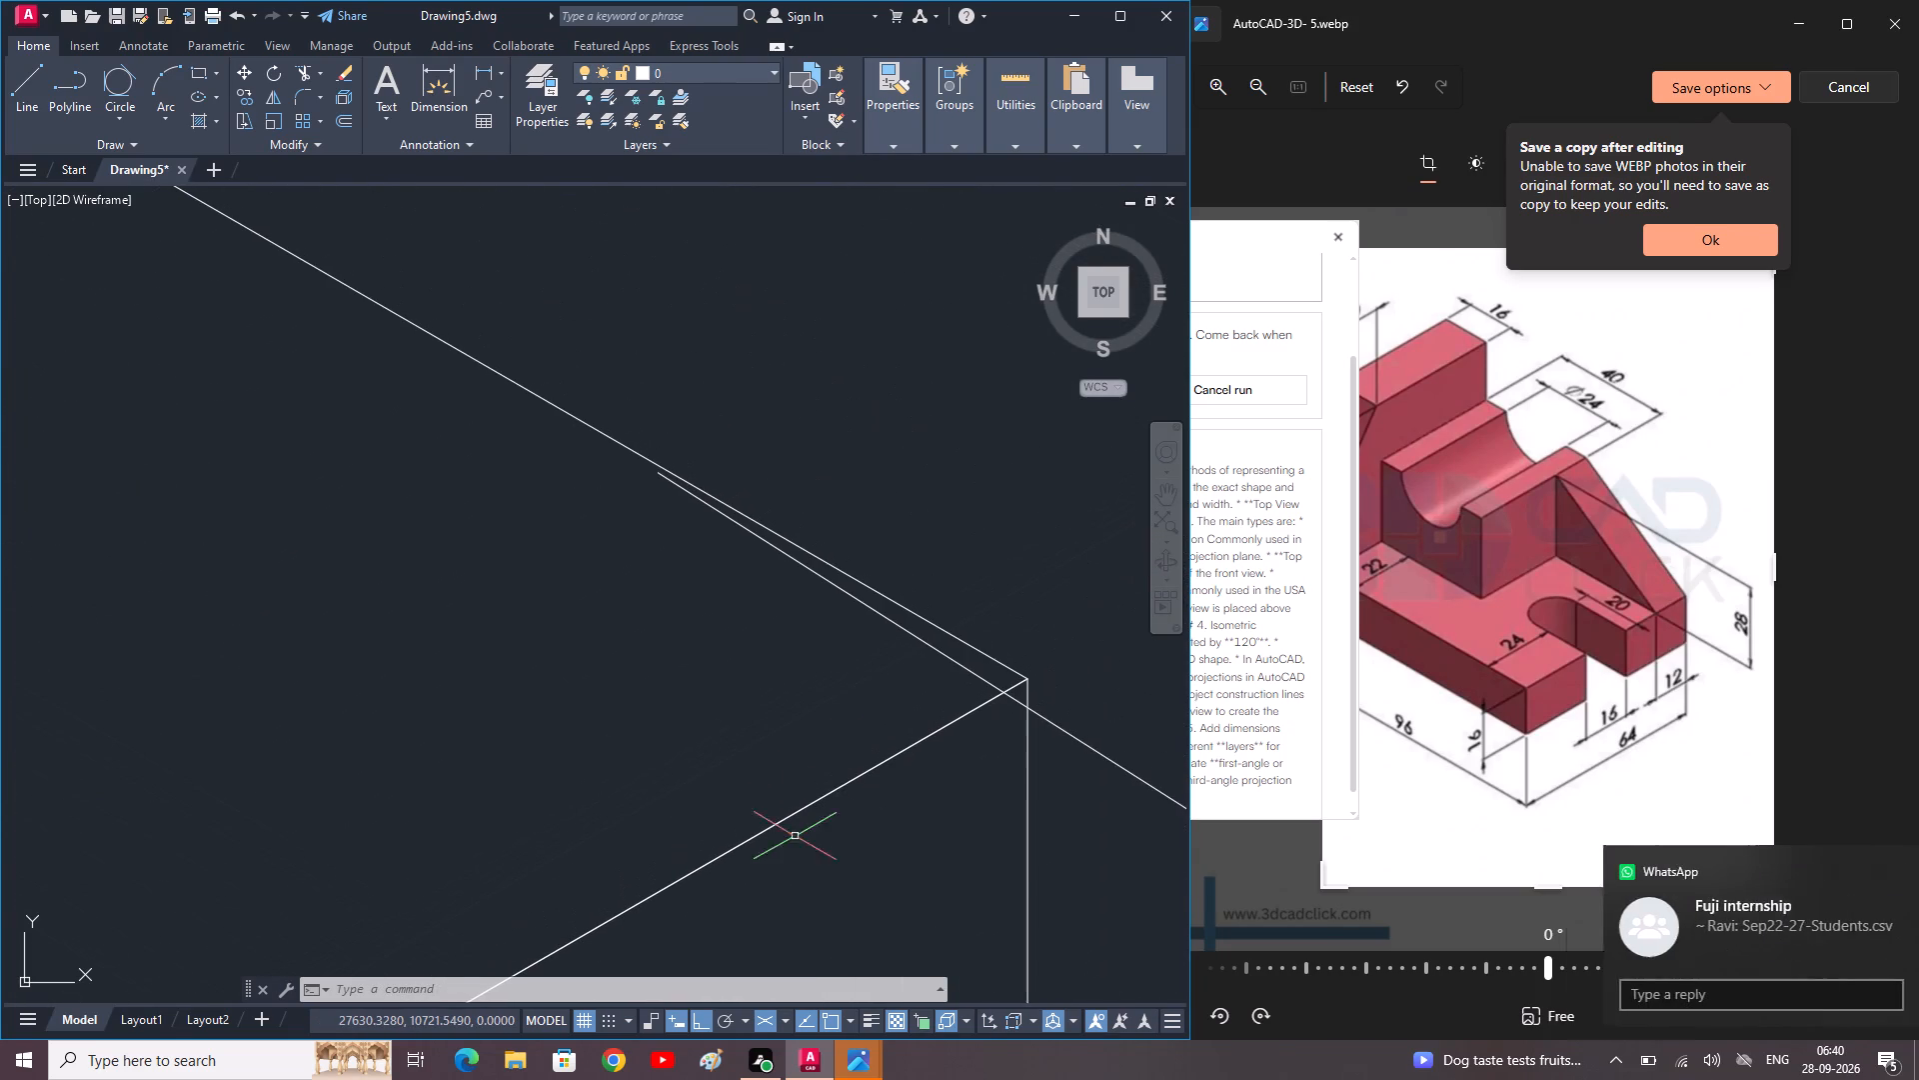
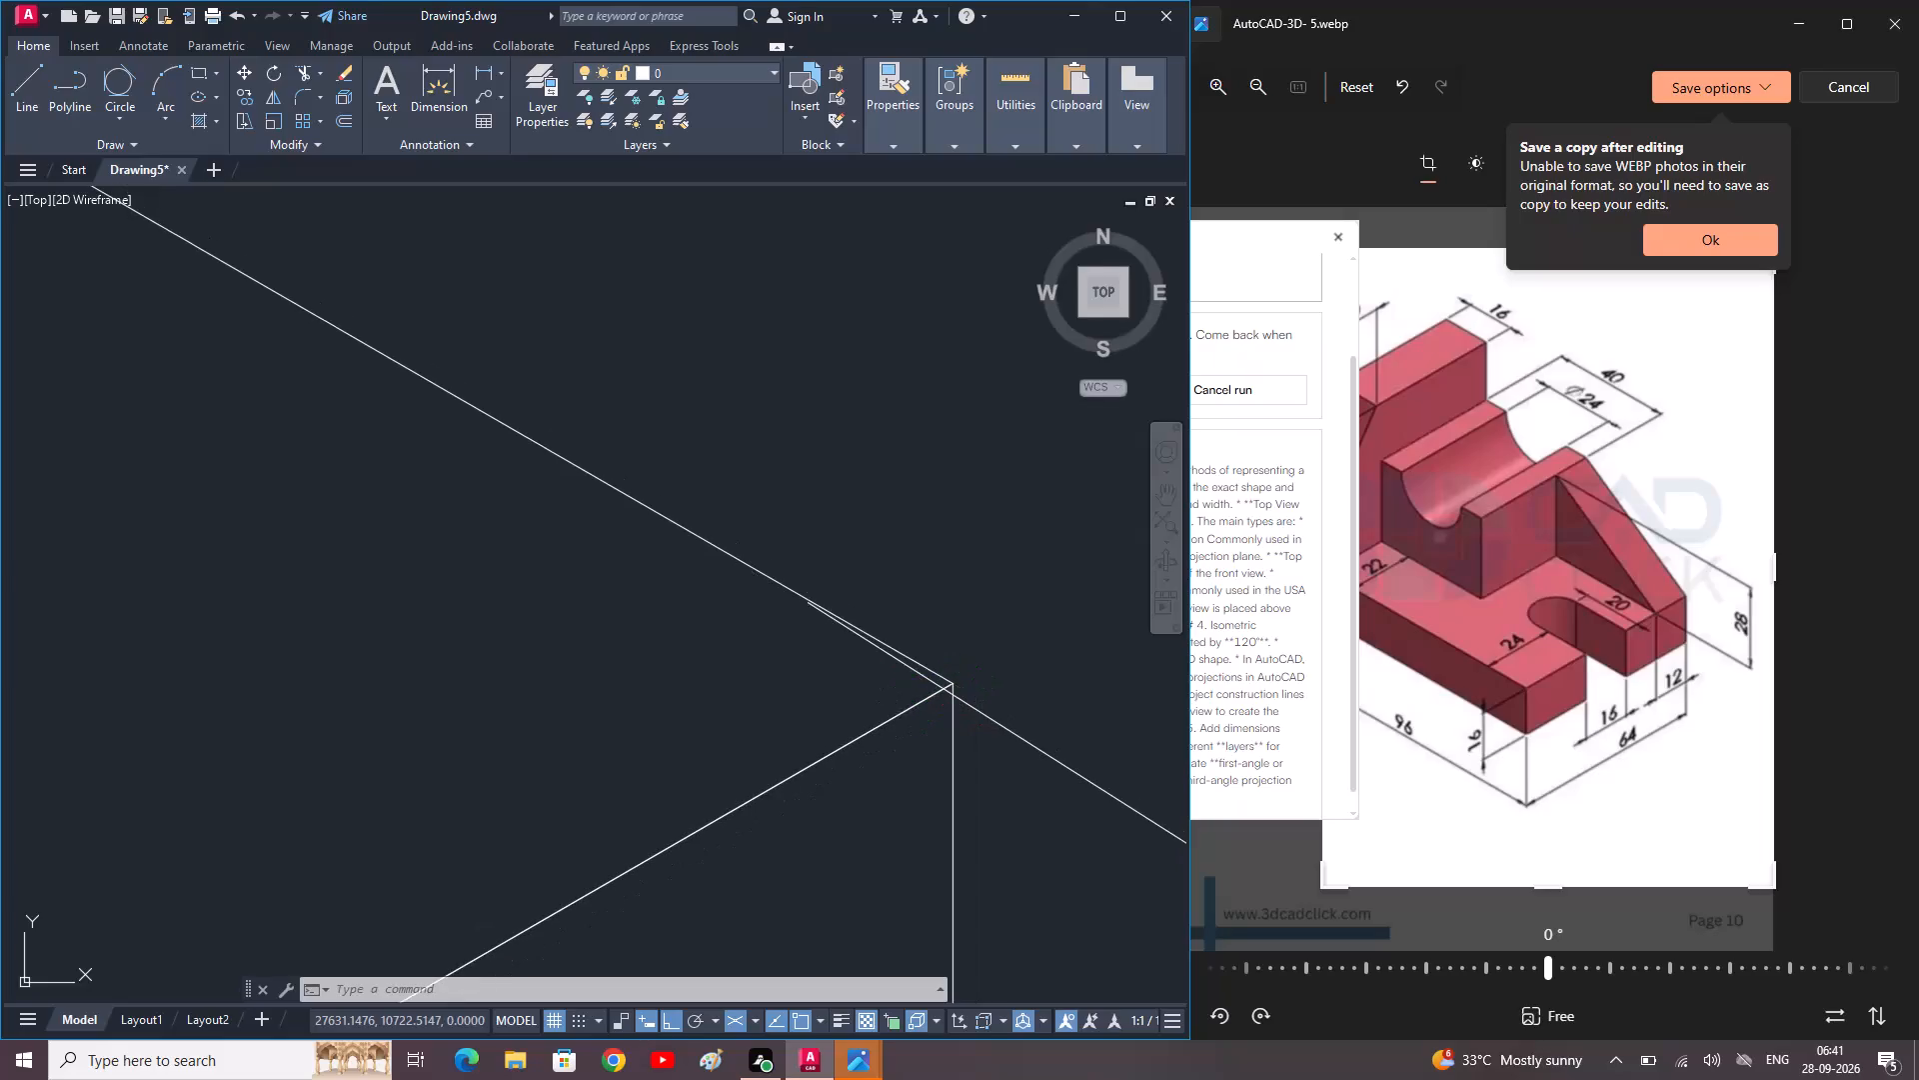
Trim the stray line pieces beside the corner where the slot's straight edge meets the base's top end edge.
scroll(901, 678, down, 2)
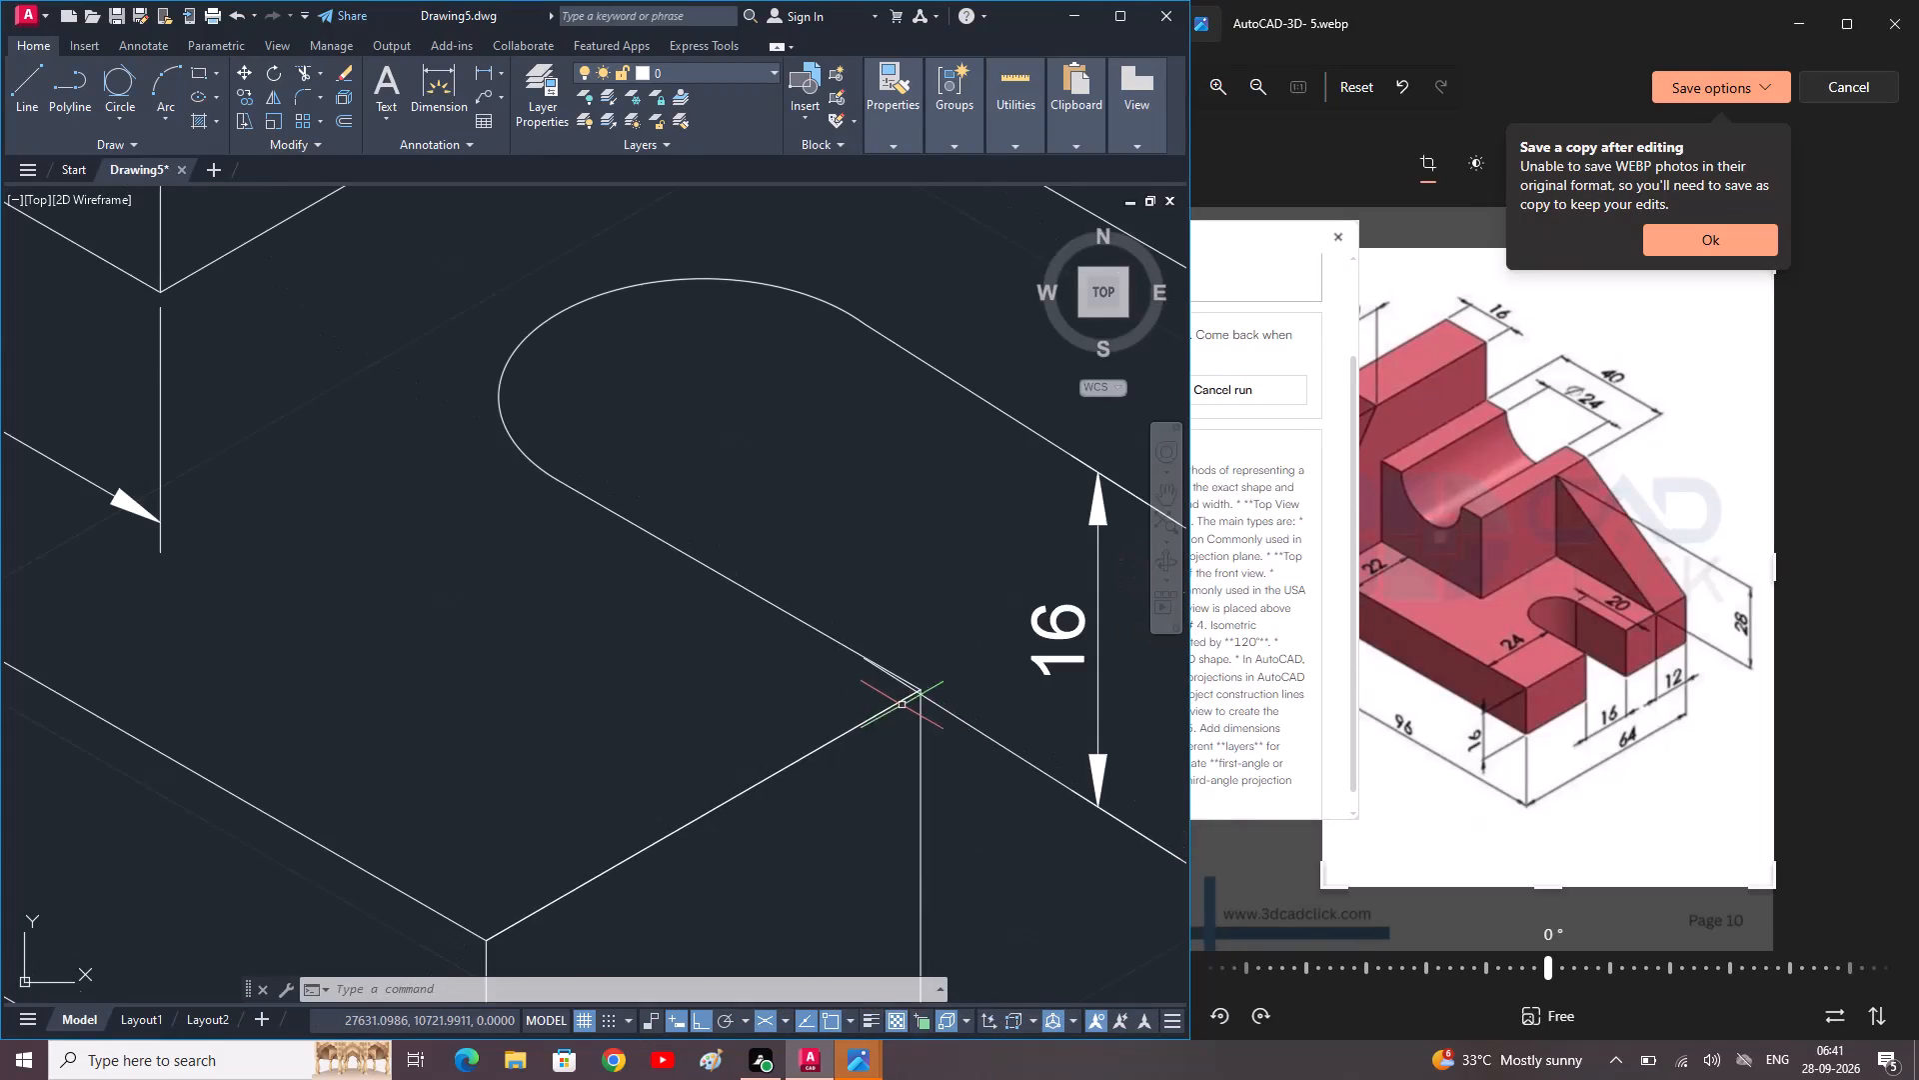
scroll(900, 708, up, 3)
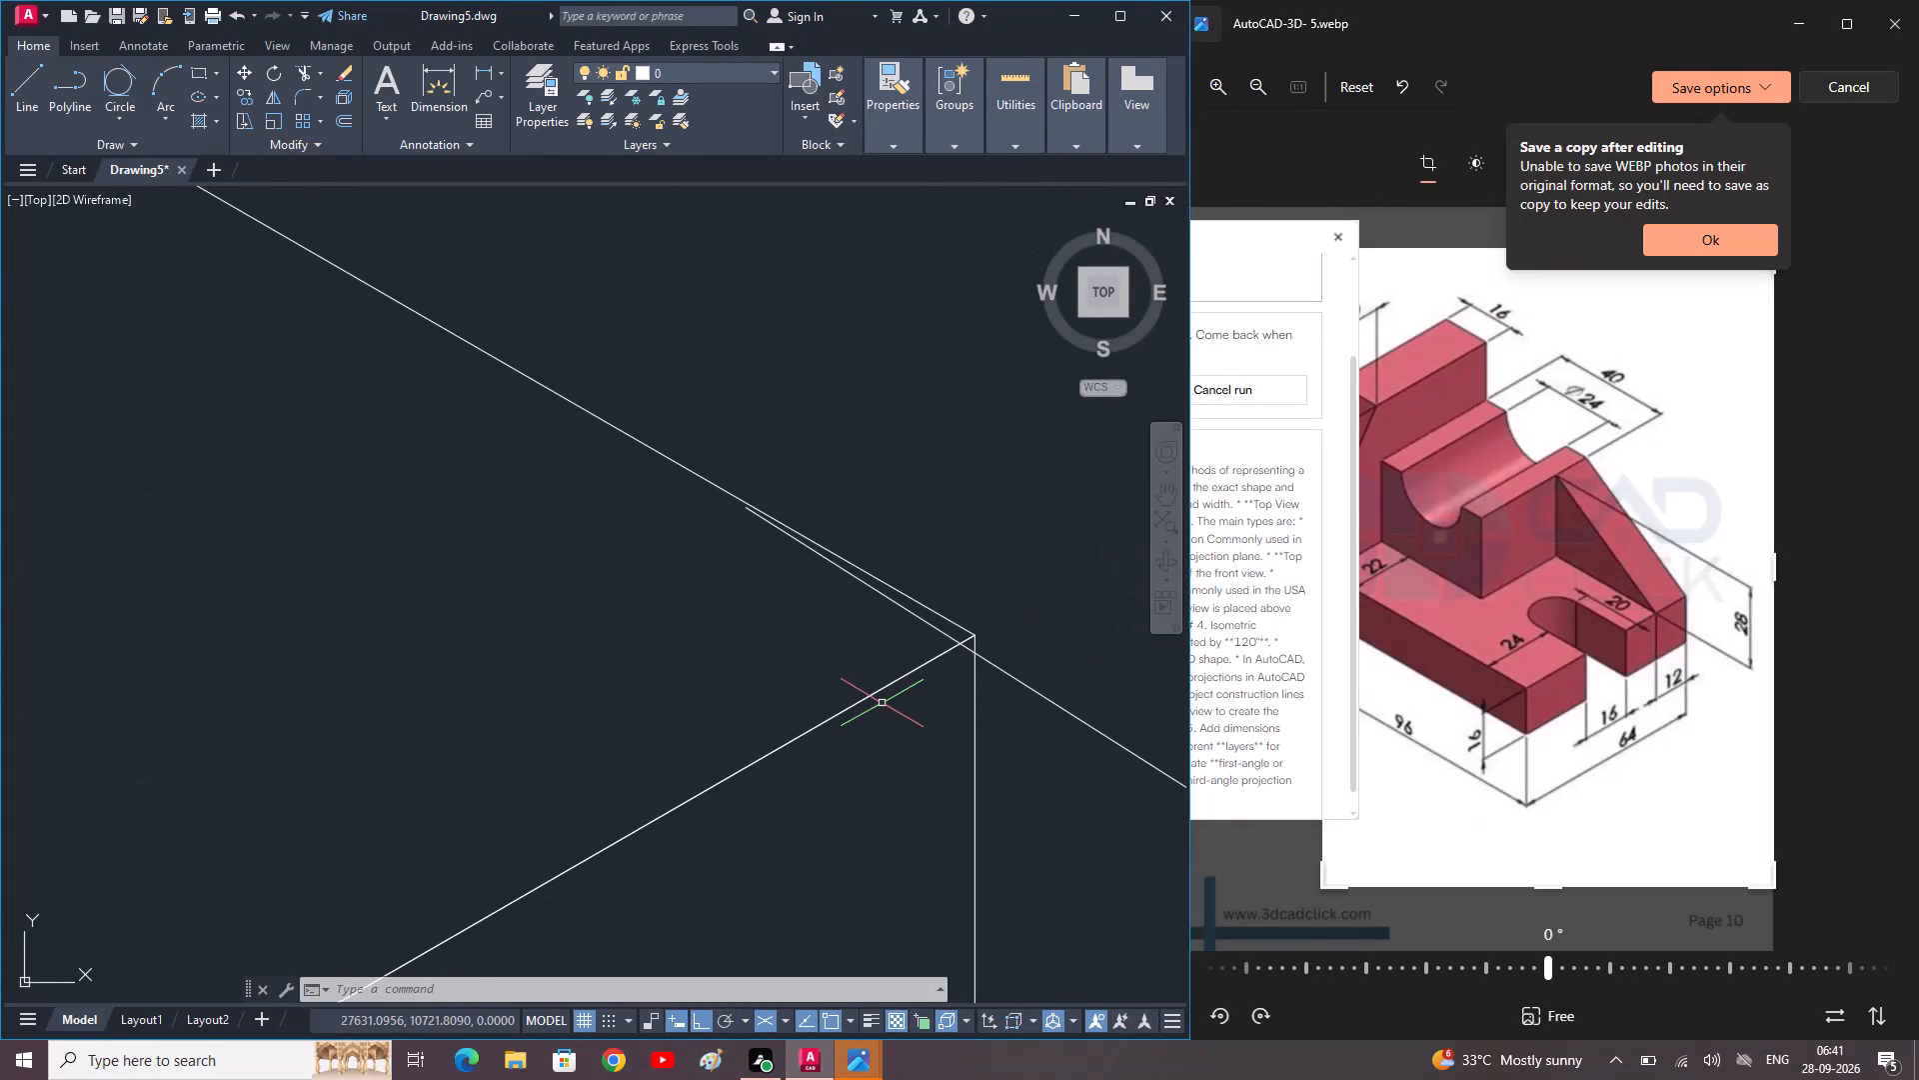
text(tr)
key(space)
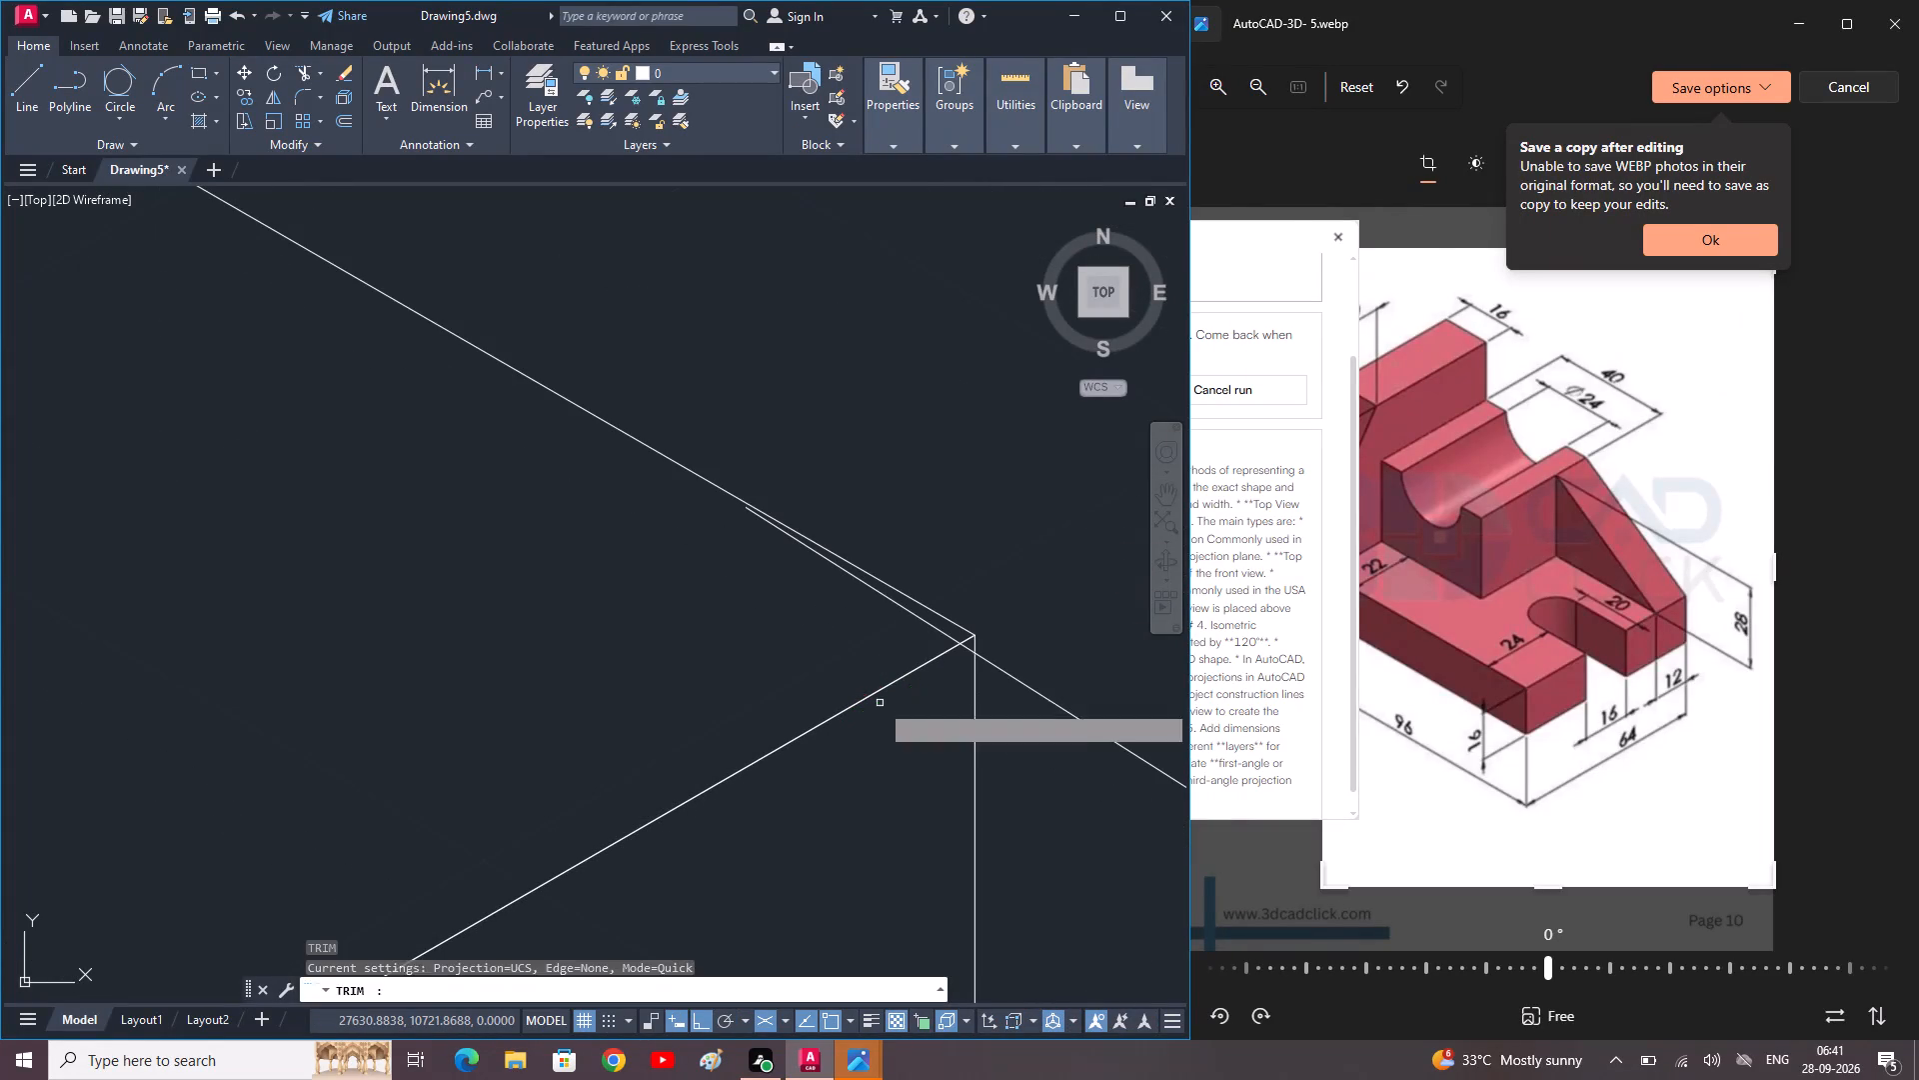
click(955, 640)
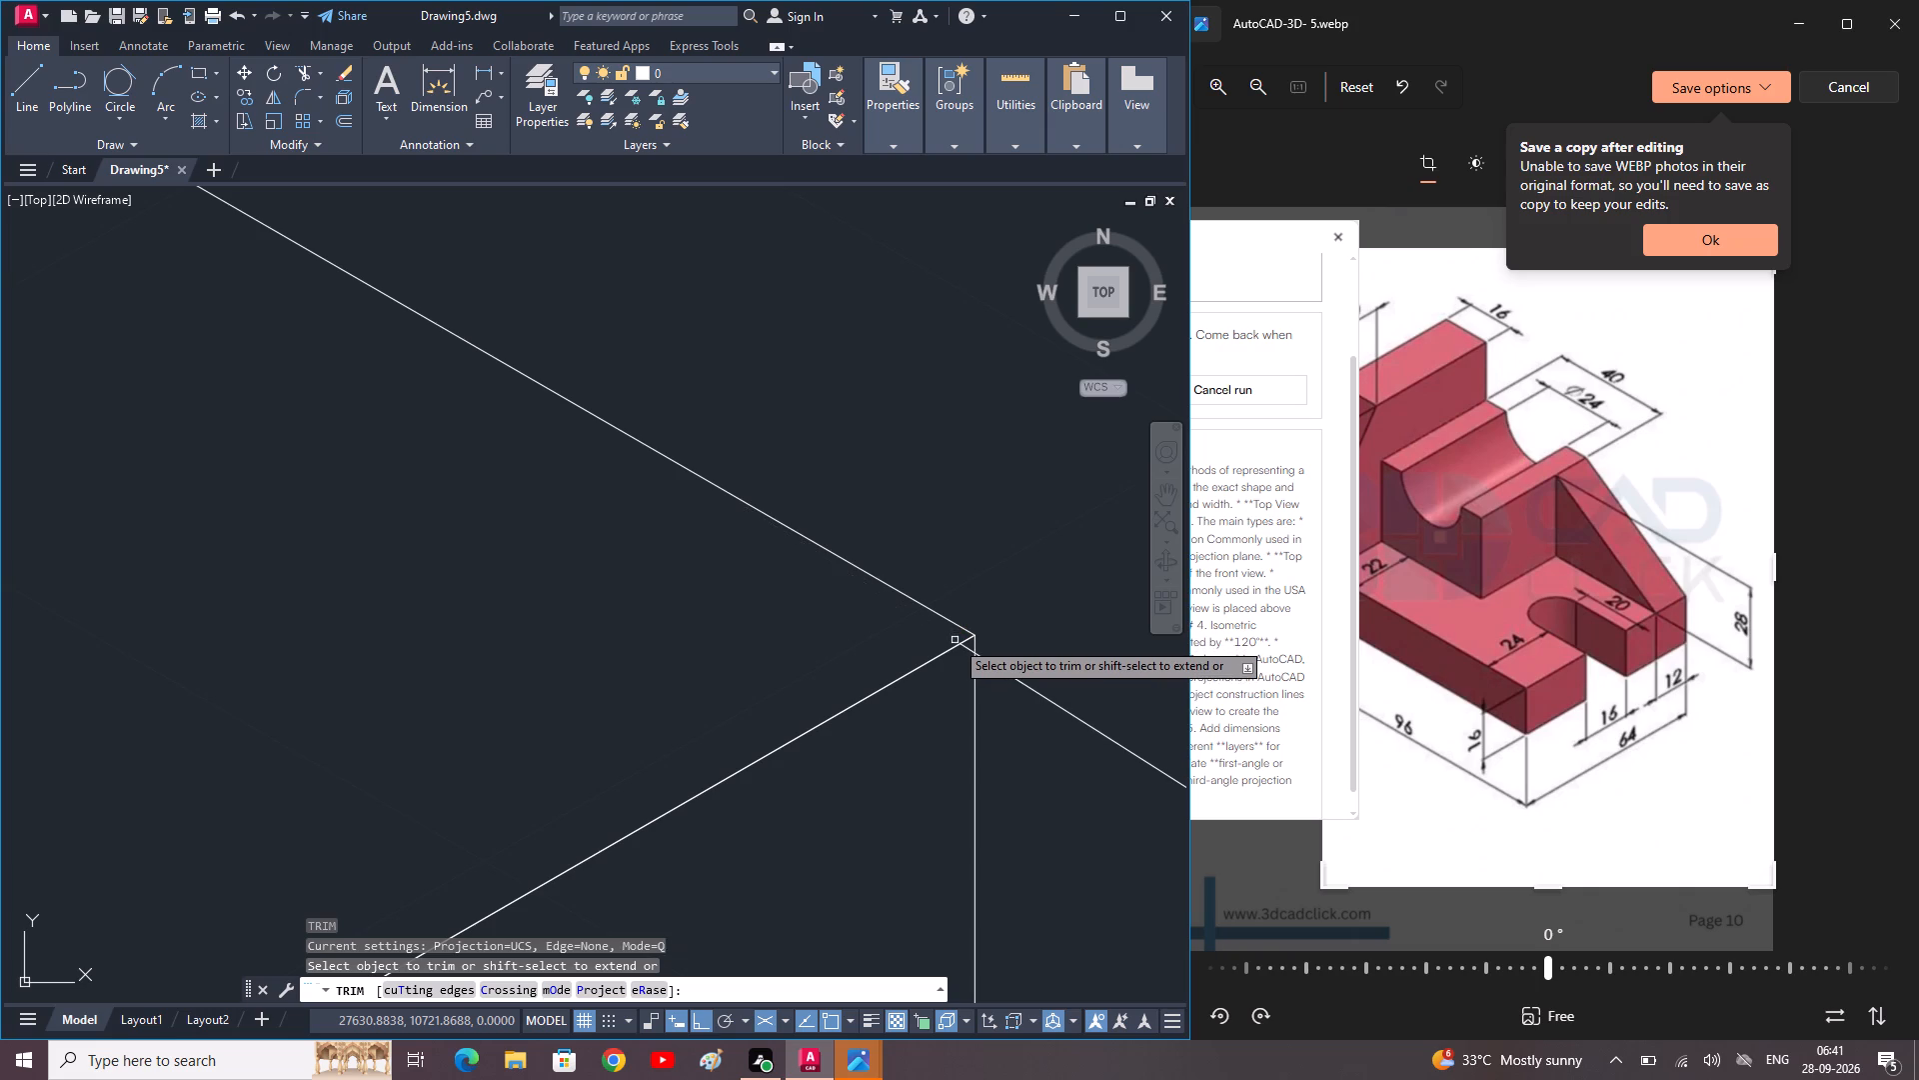
scroll(966, 652, up, 2)
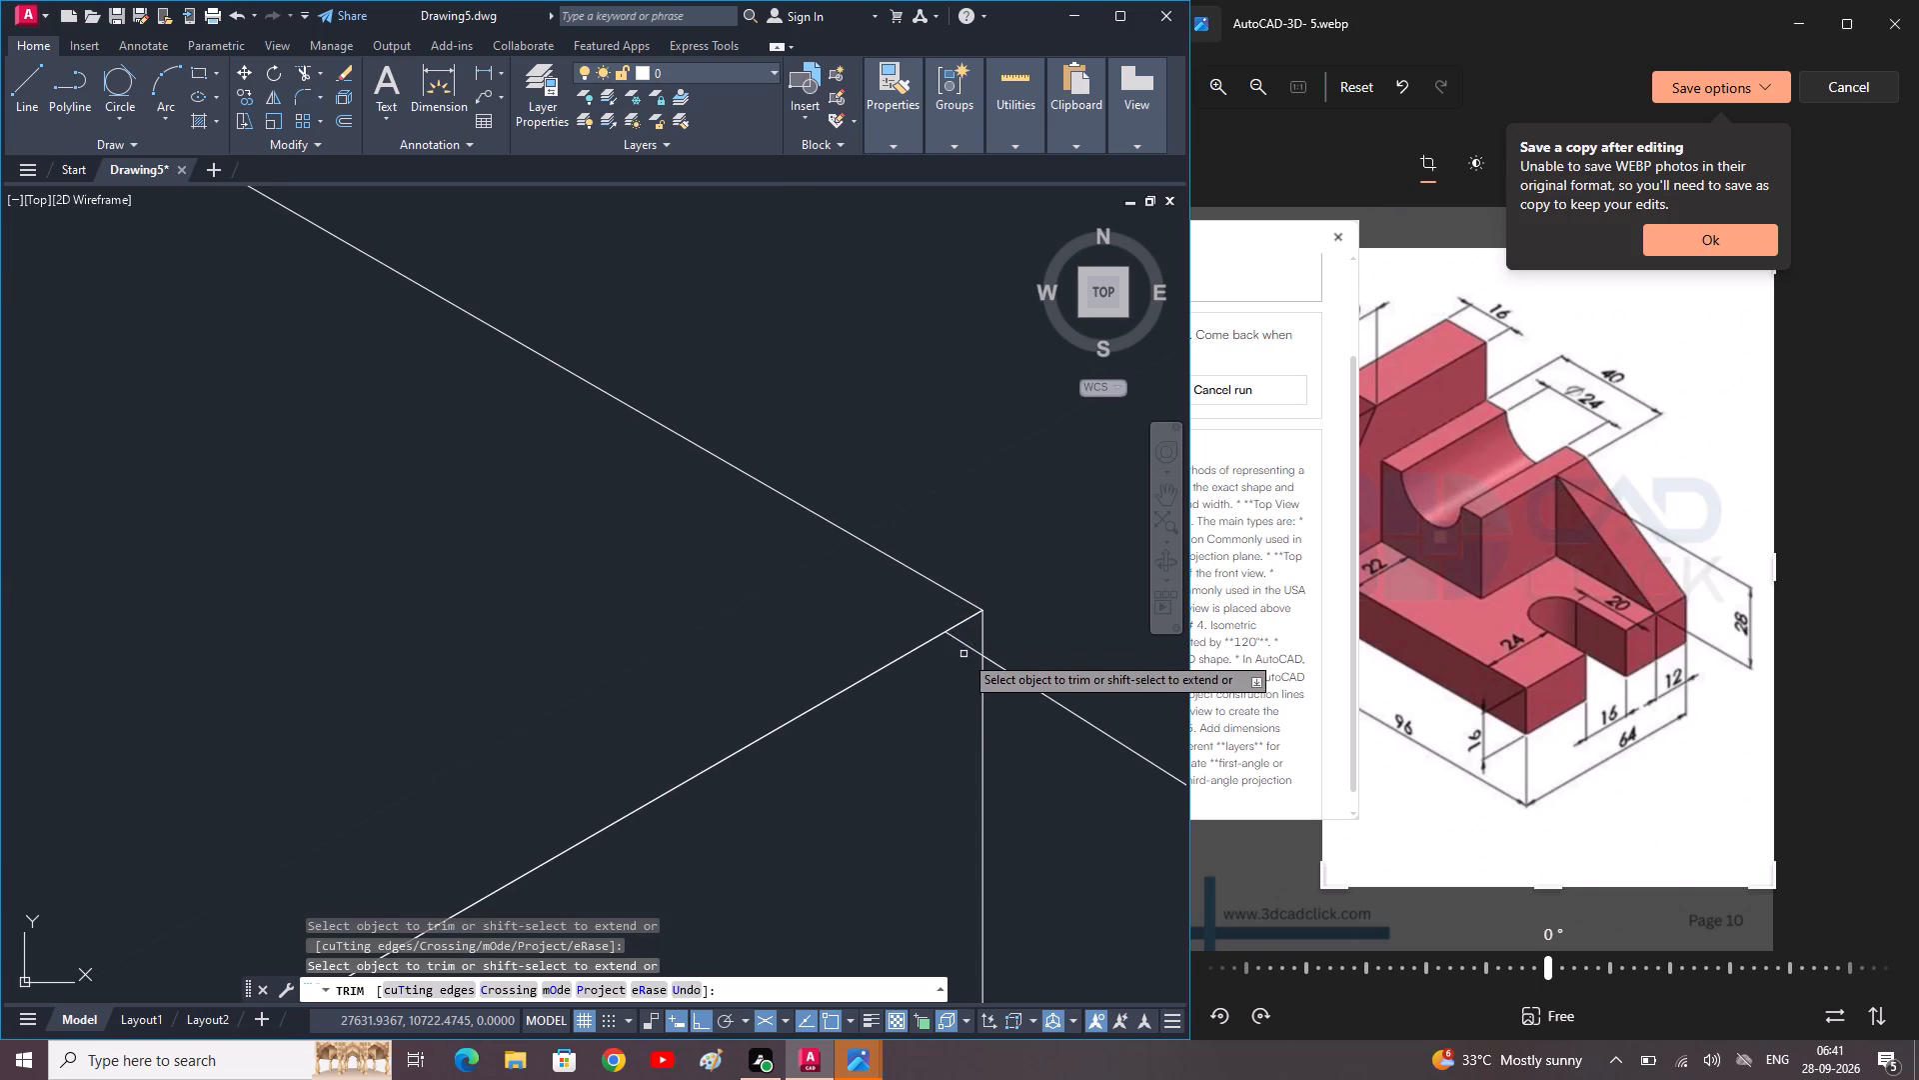
click(966, 645)
scroll(968, 652, down, 4)
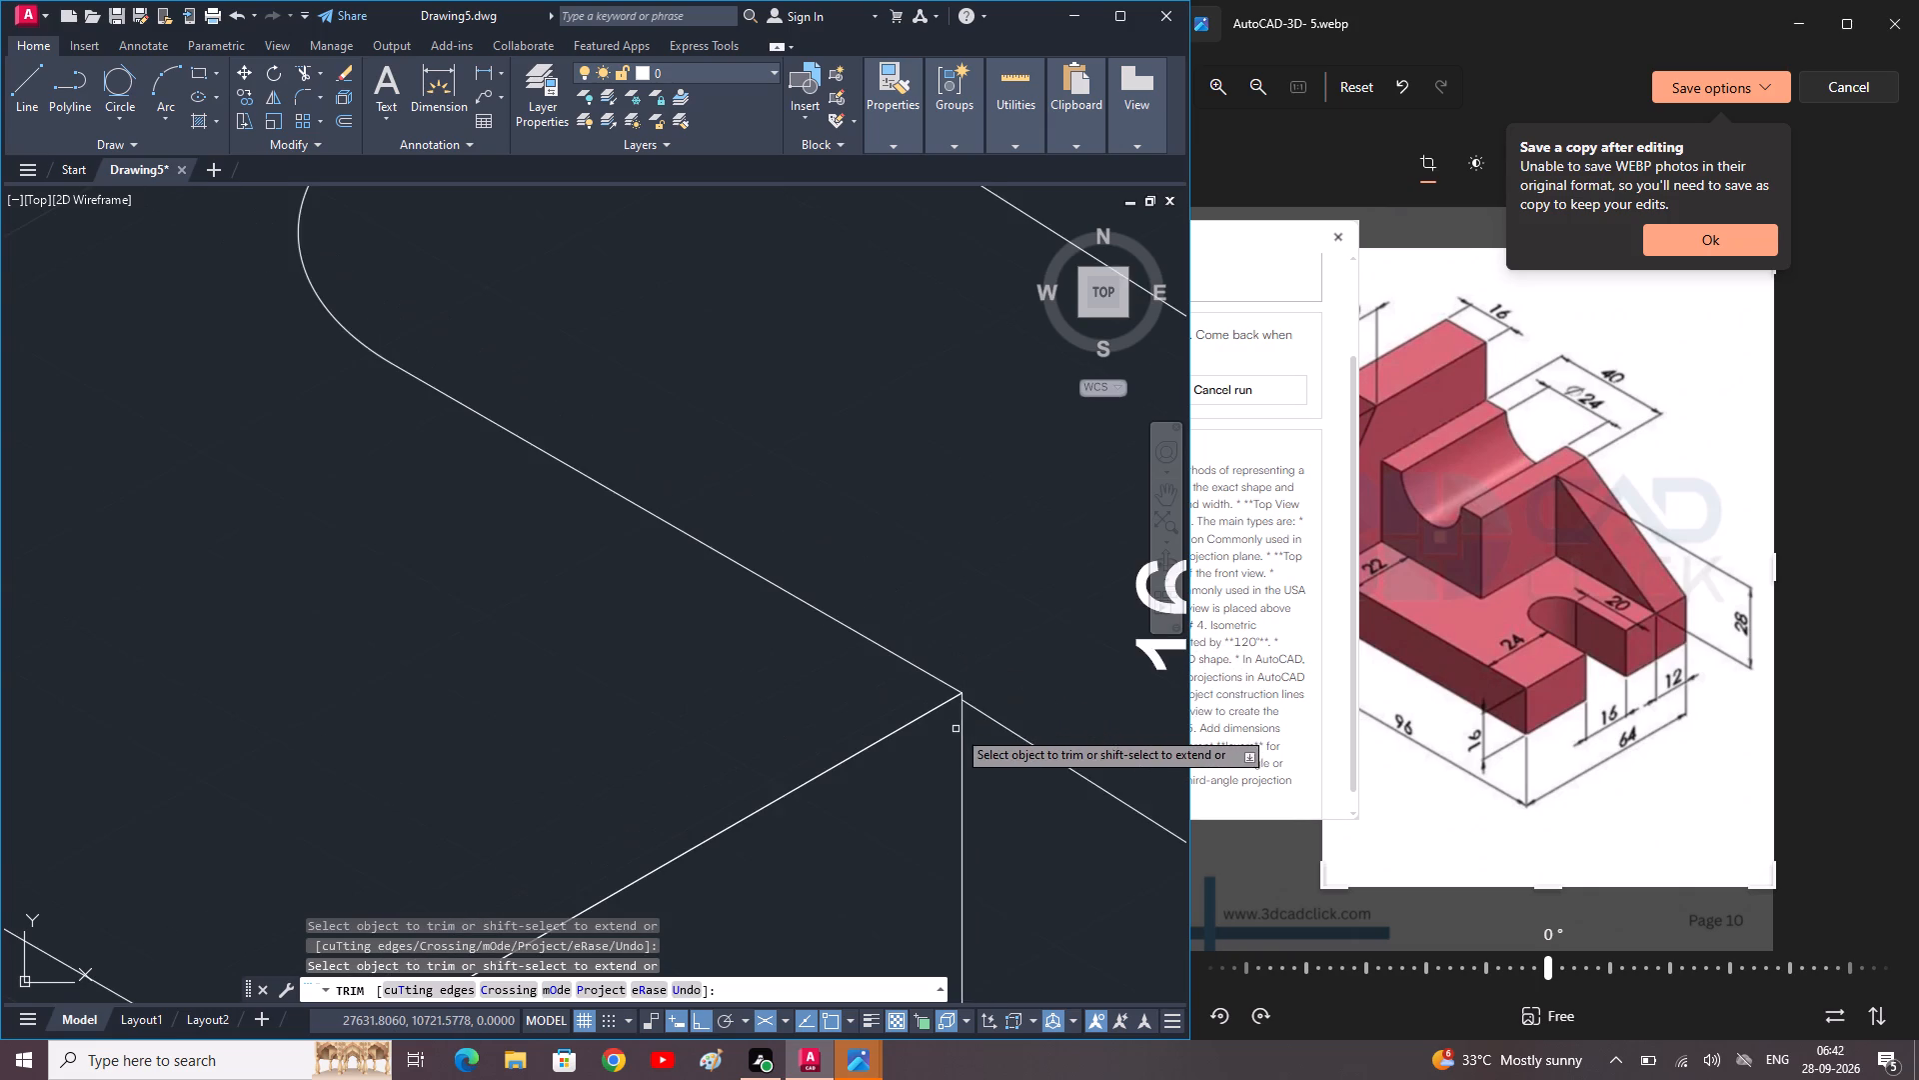
scroll(980, 780, down, 2)
middle_drag(985, 798, 745, 844)
scroll(770, 827, down, 1)
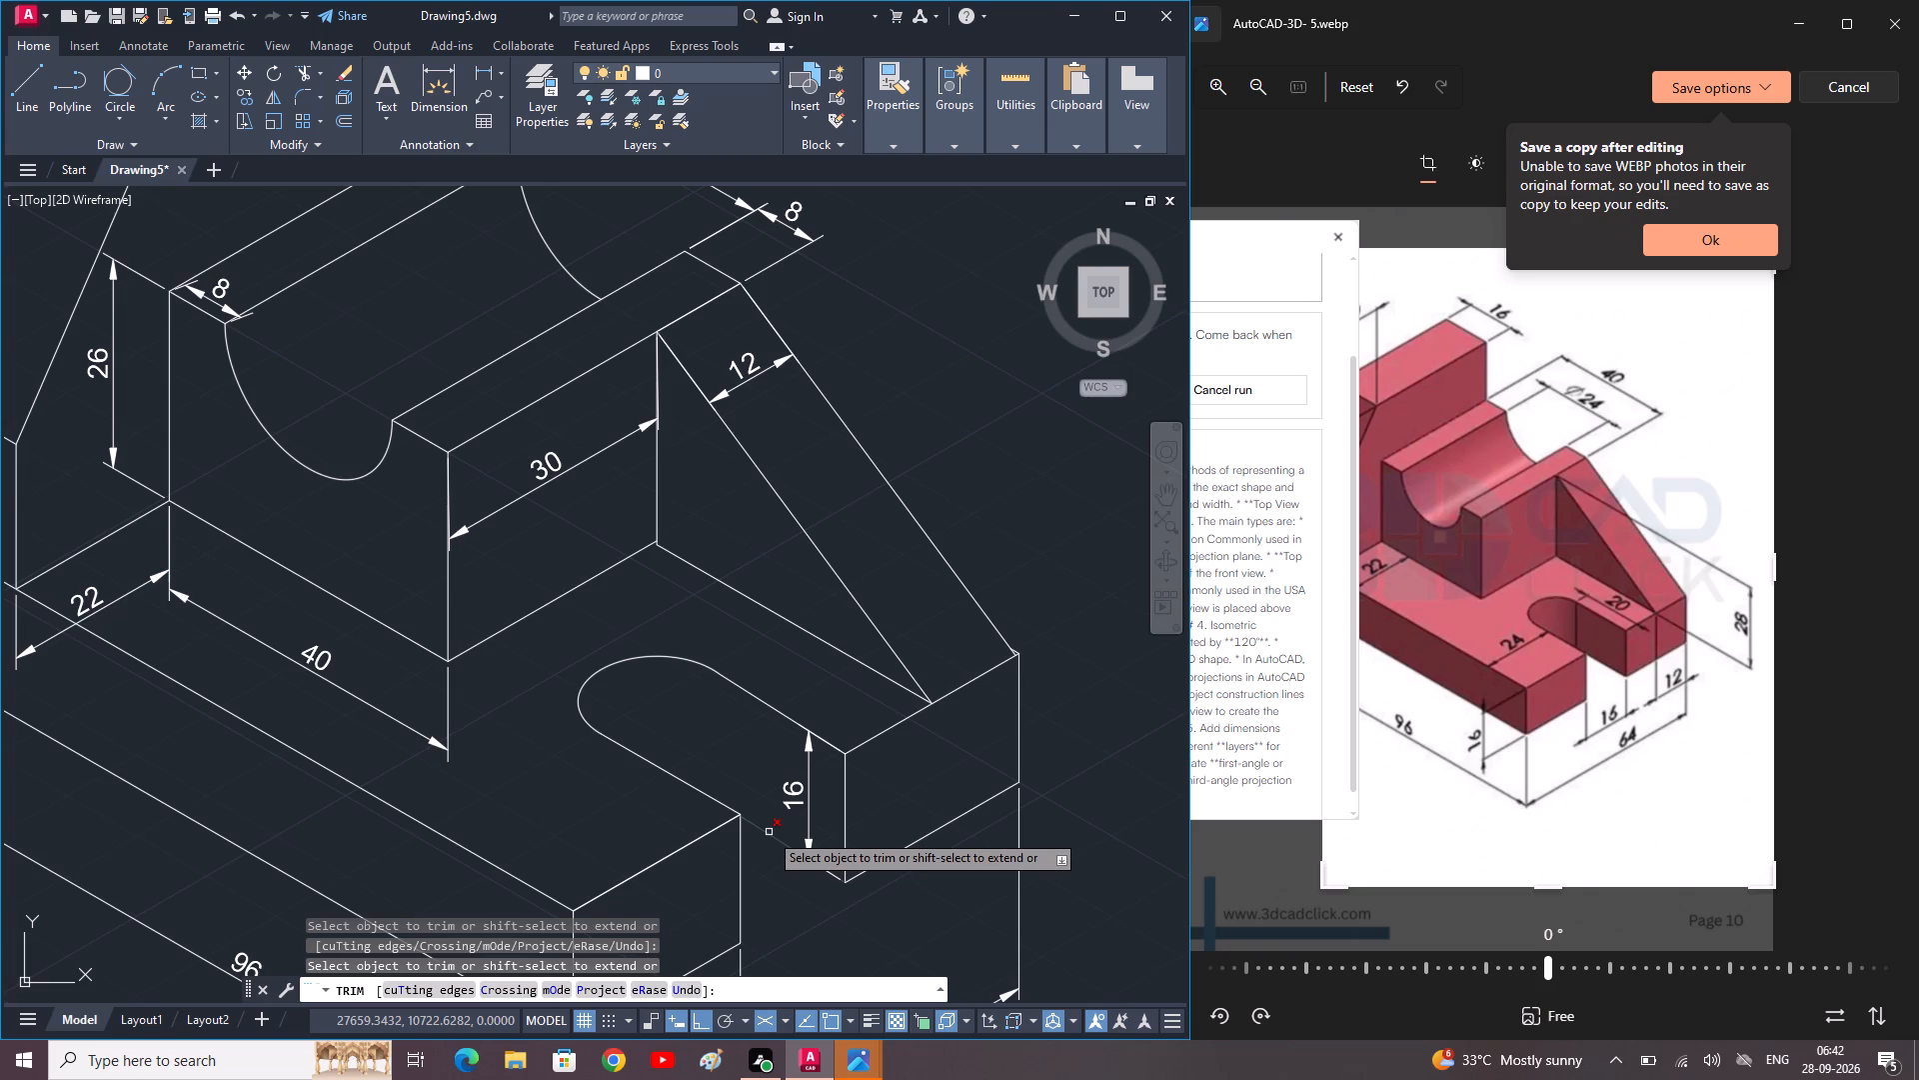
scroll(769, 832, down, 2)
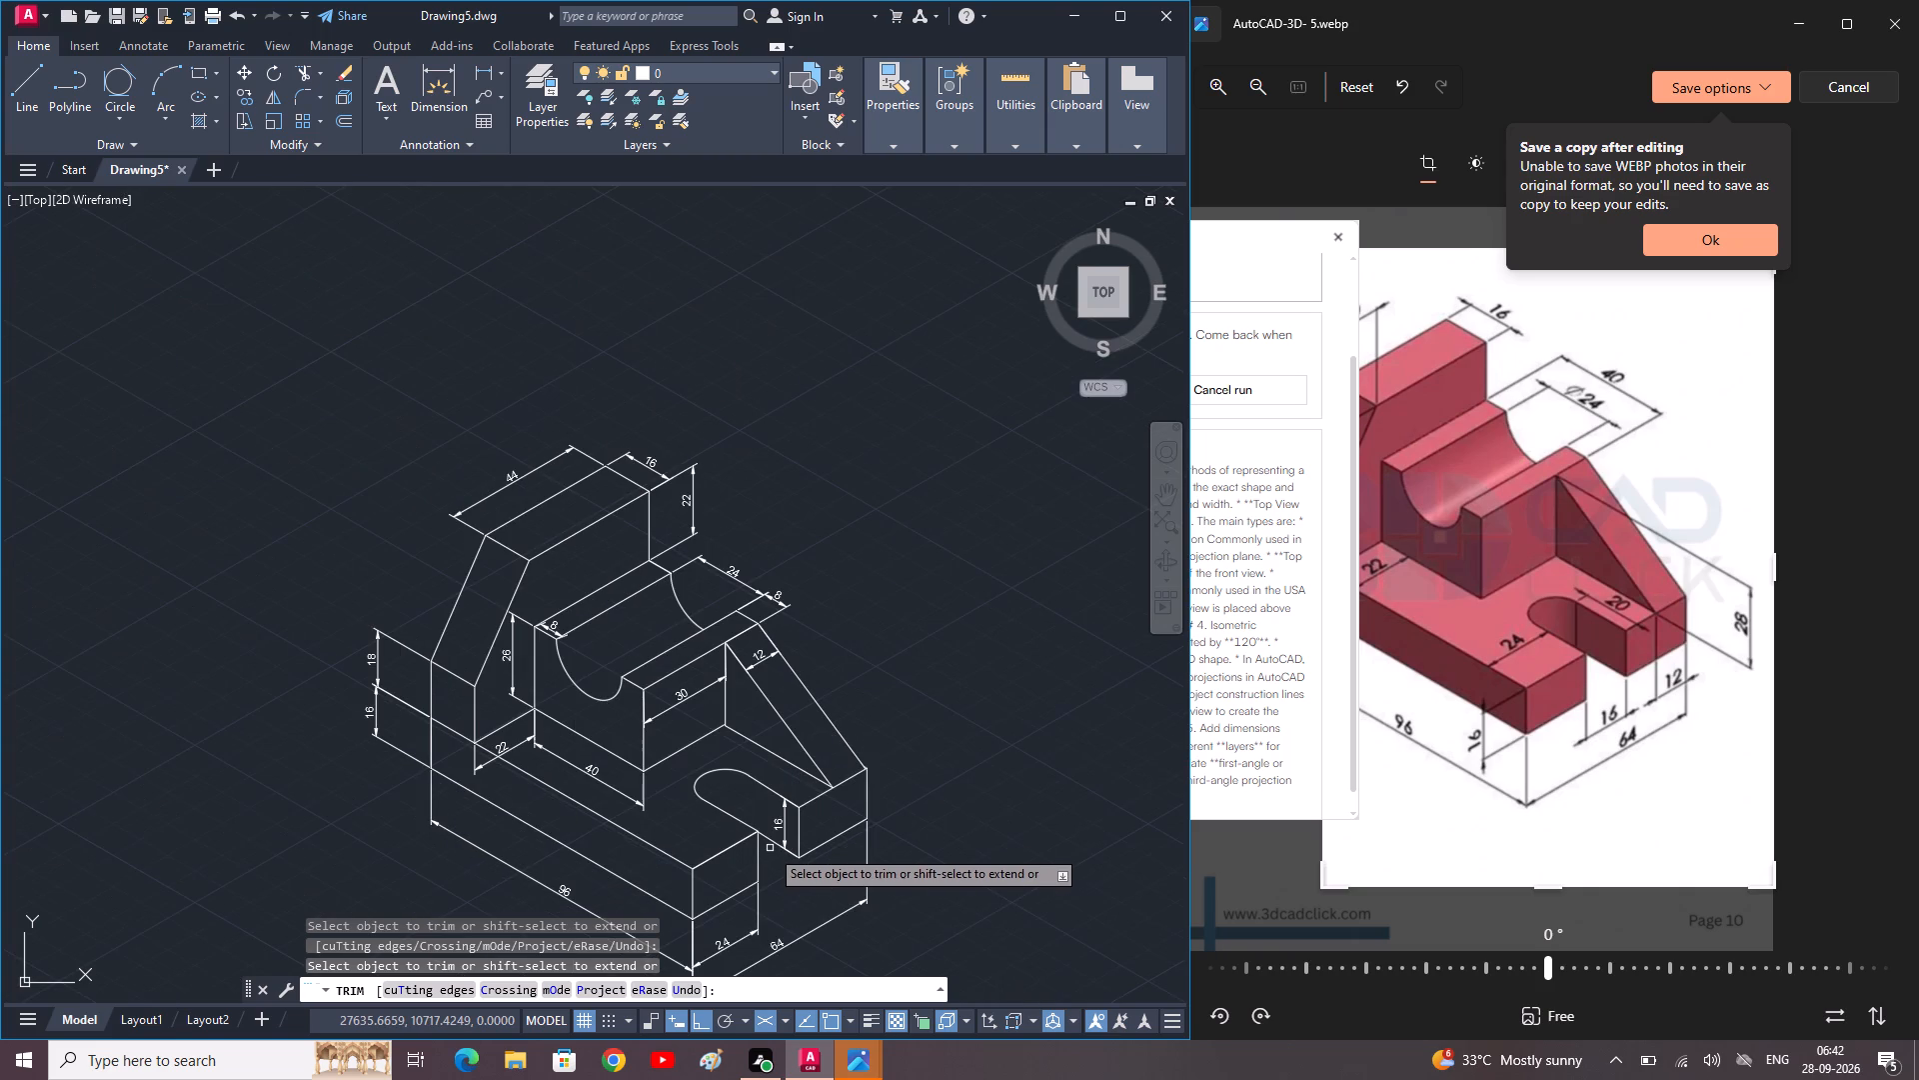
middle_drag(770, 866, 809, 774)
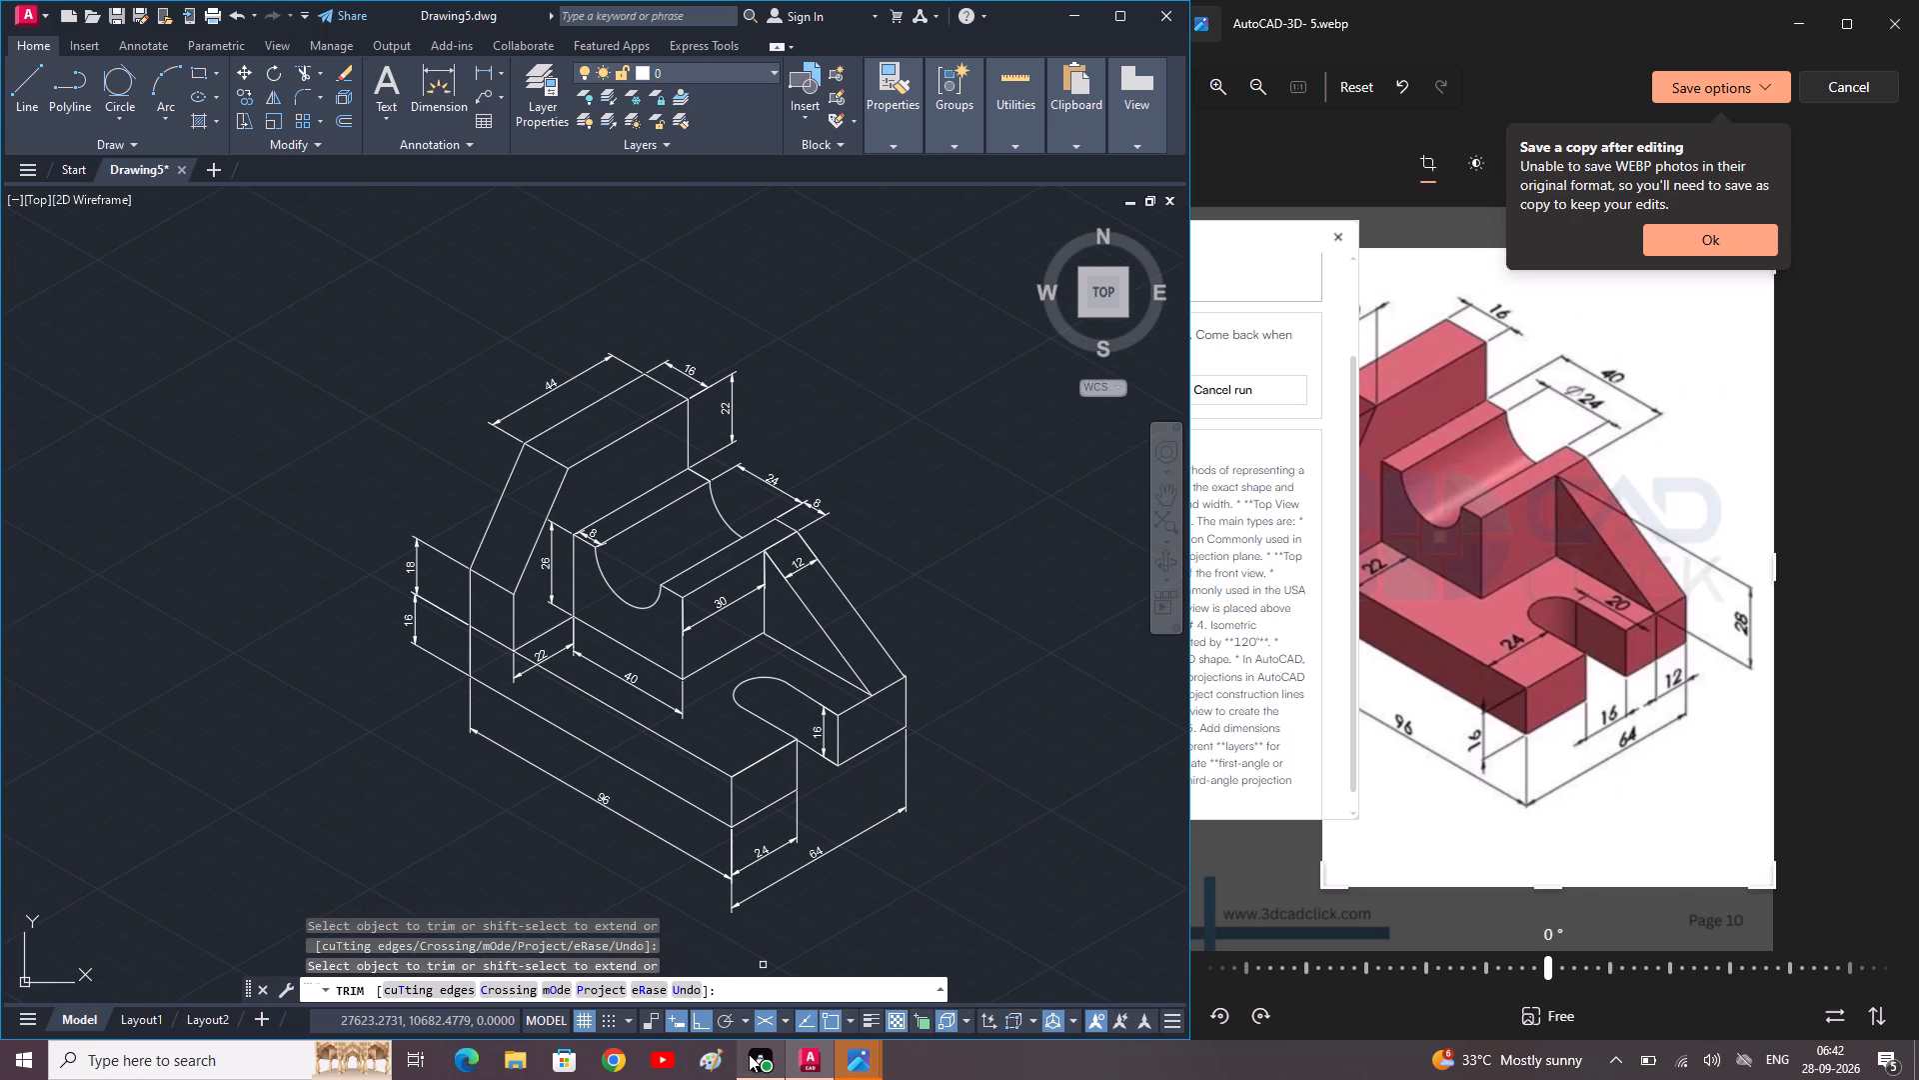